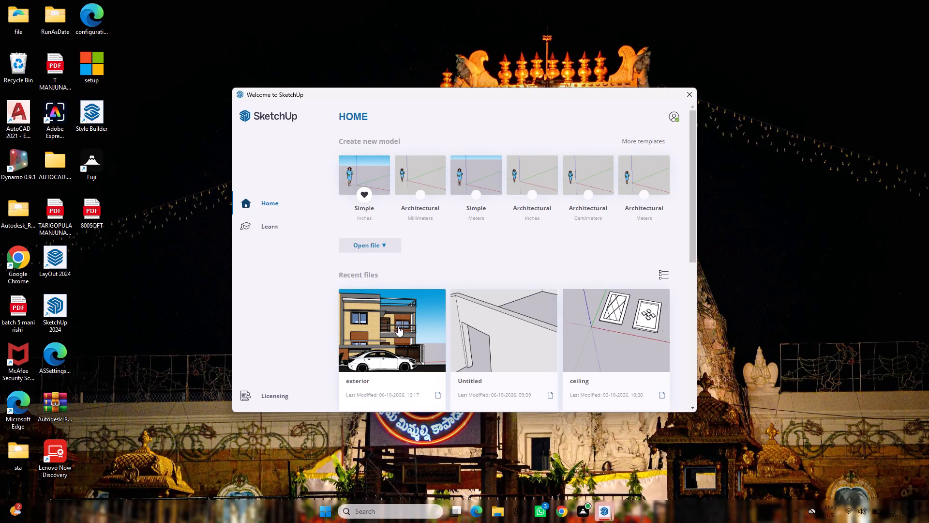
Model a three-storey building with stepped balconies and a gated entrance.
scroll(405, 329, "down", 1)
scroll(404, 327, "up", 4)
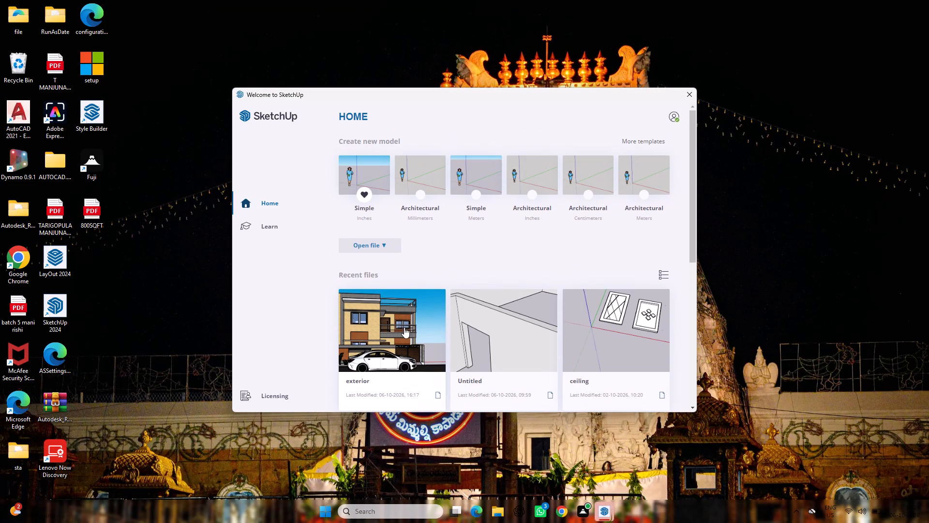
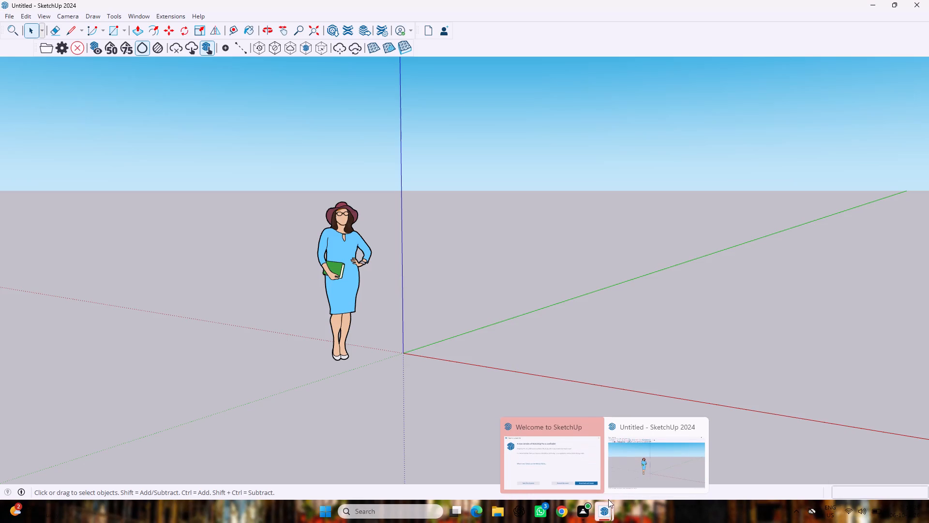
Close the Welcome to SketchUp window.
left_click(591, 425)
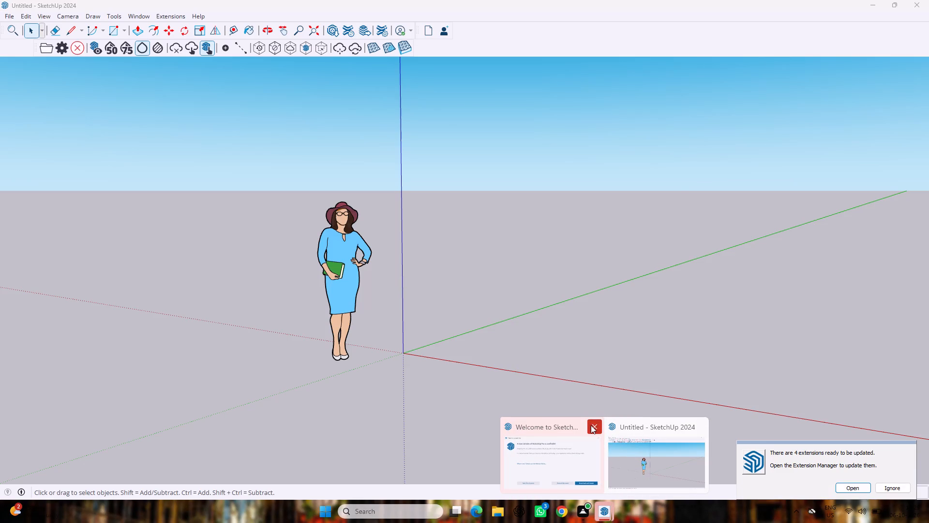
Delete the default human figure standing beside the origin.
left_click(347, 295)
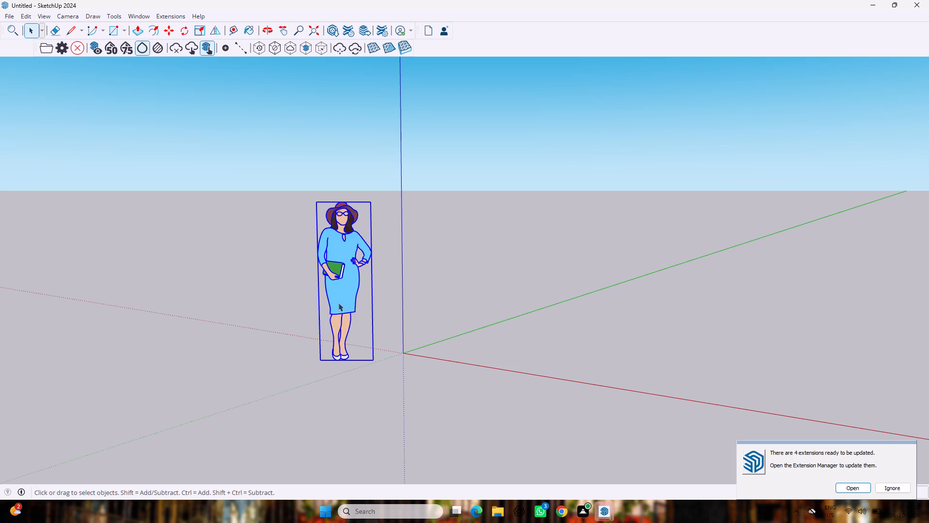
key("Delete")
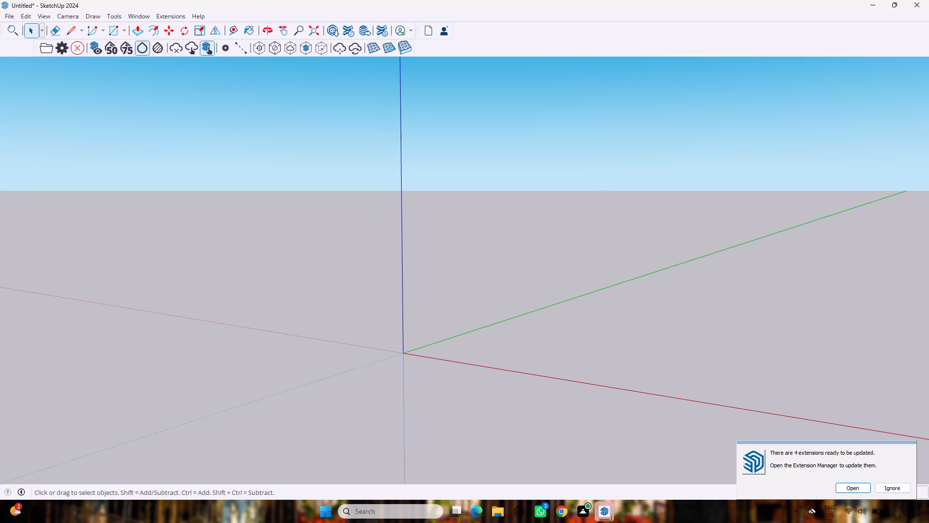
Dismiss the extension update notification.
left_click(883, 490)
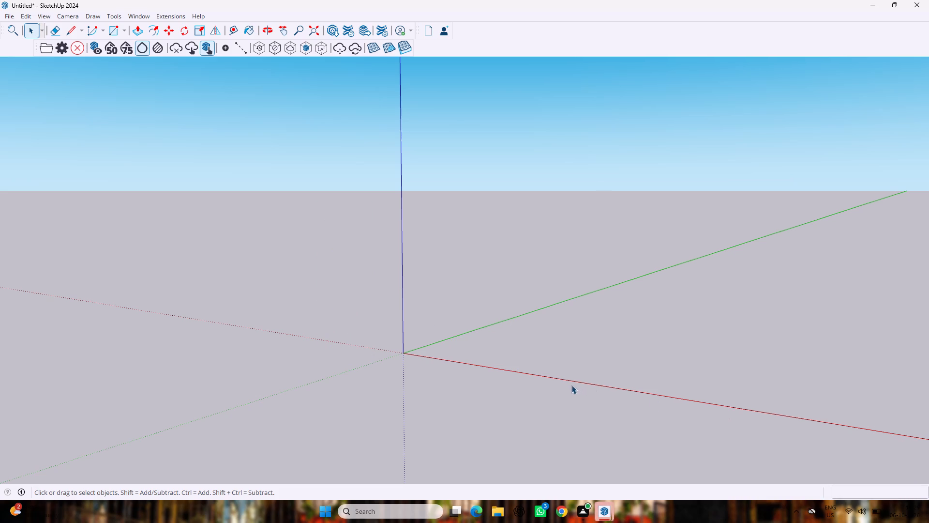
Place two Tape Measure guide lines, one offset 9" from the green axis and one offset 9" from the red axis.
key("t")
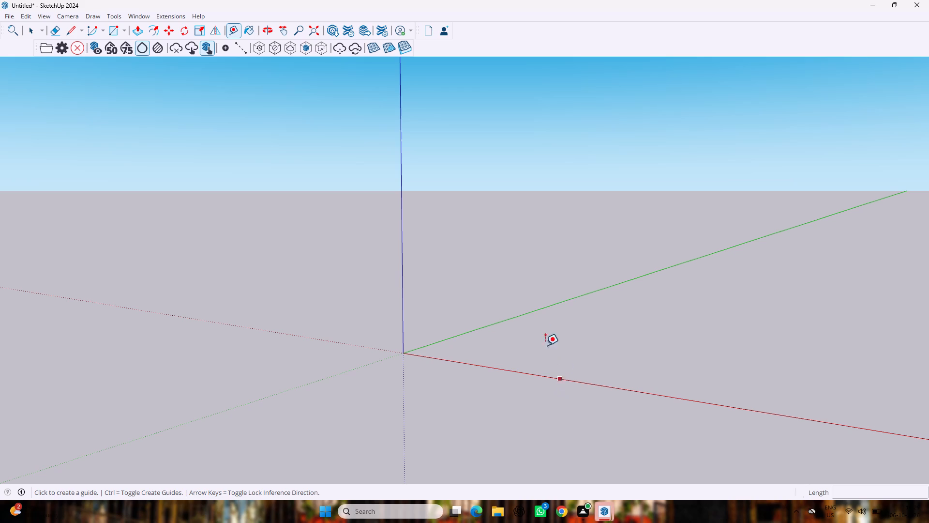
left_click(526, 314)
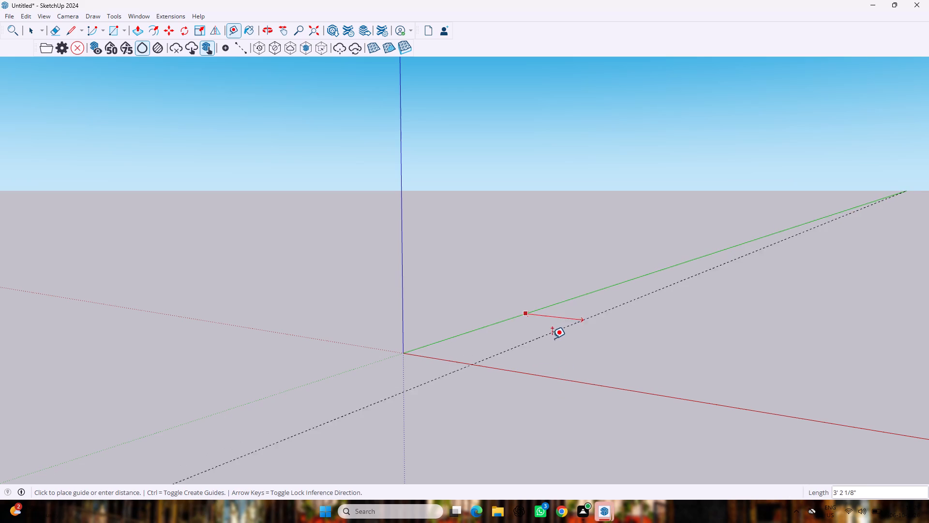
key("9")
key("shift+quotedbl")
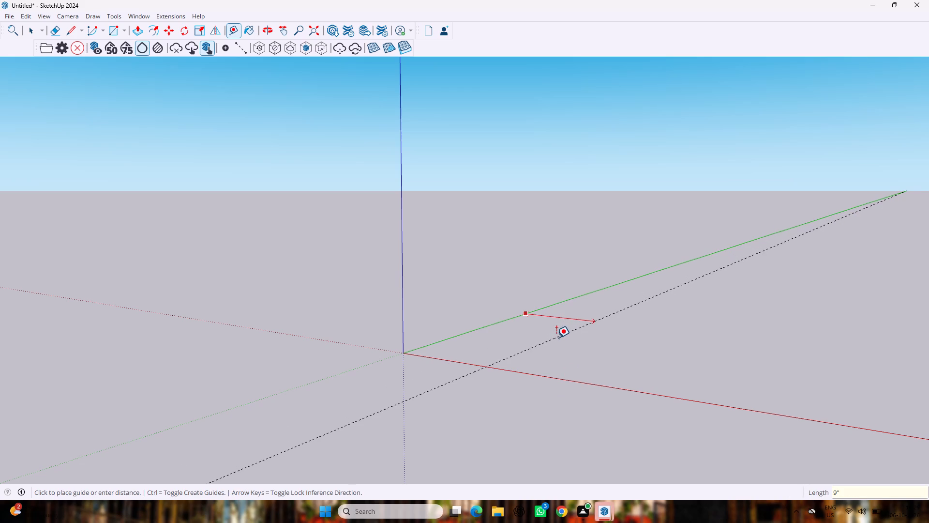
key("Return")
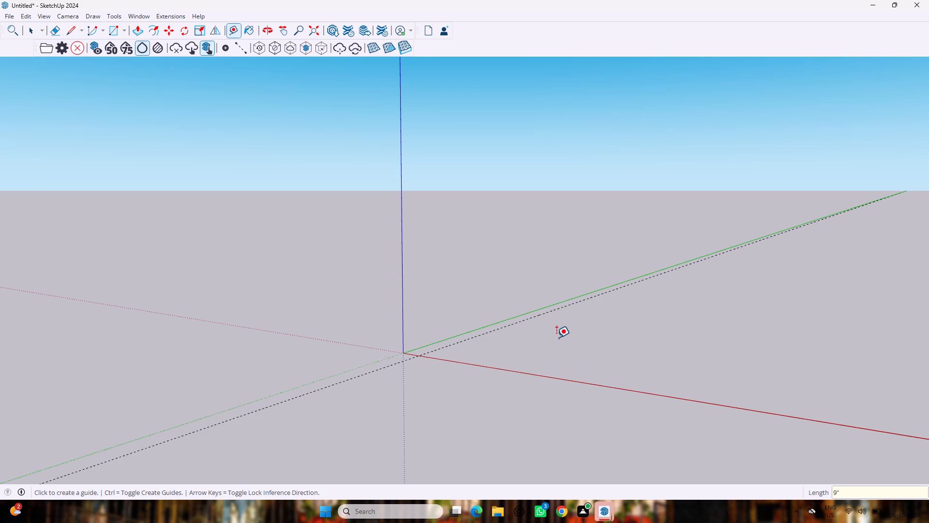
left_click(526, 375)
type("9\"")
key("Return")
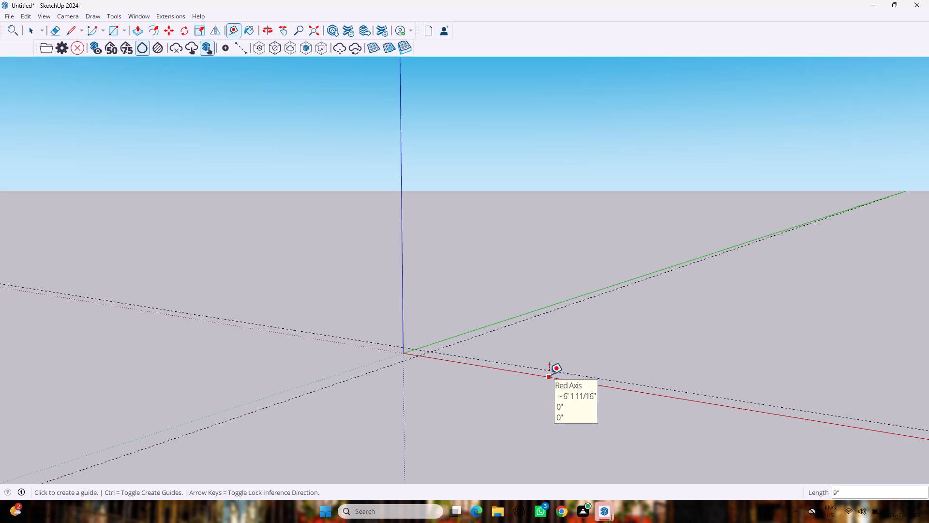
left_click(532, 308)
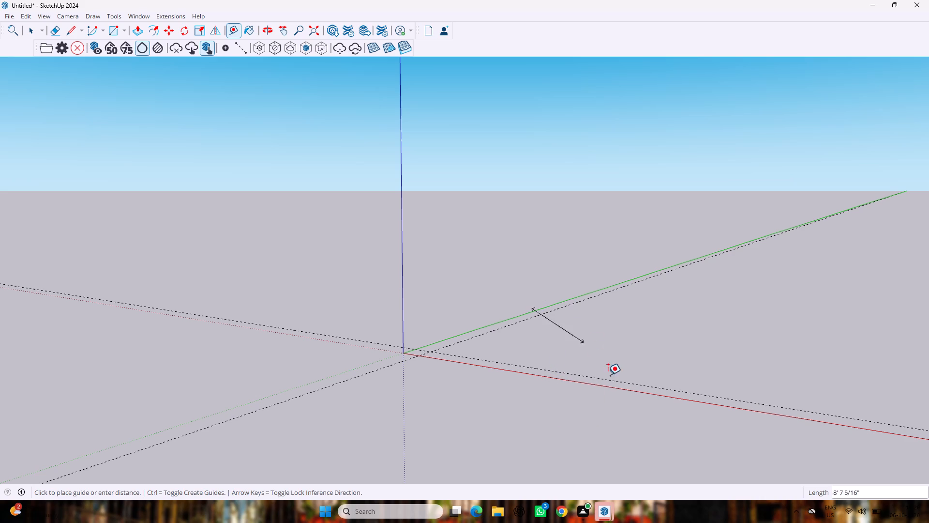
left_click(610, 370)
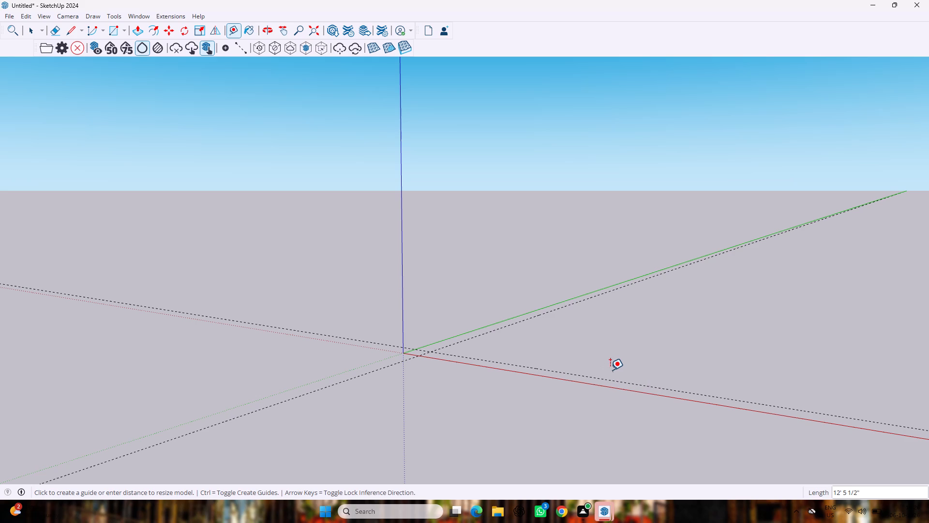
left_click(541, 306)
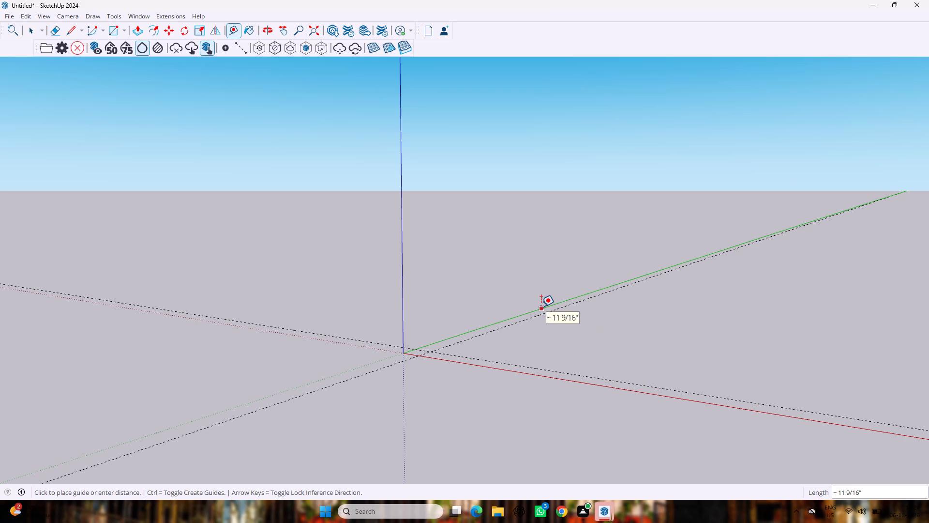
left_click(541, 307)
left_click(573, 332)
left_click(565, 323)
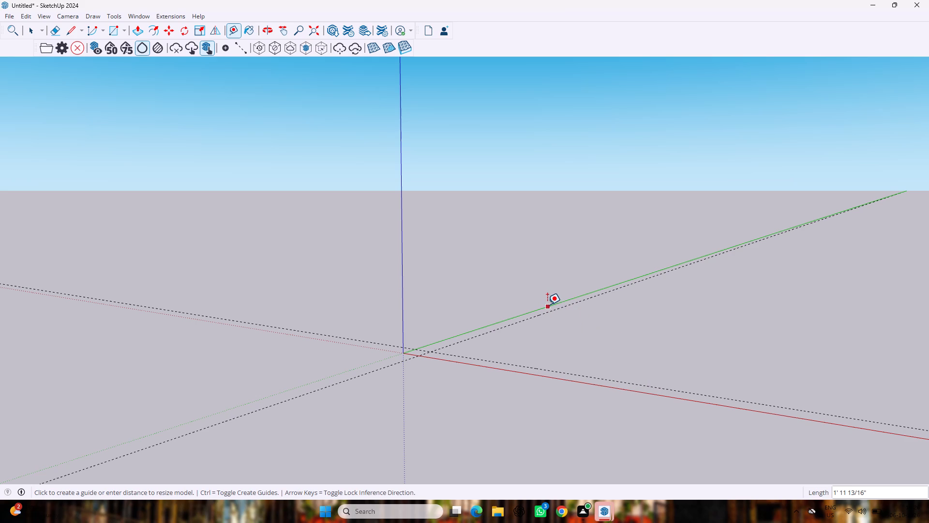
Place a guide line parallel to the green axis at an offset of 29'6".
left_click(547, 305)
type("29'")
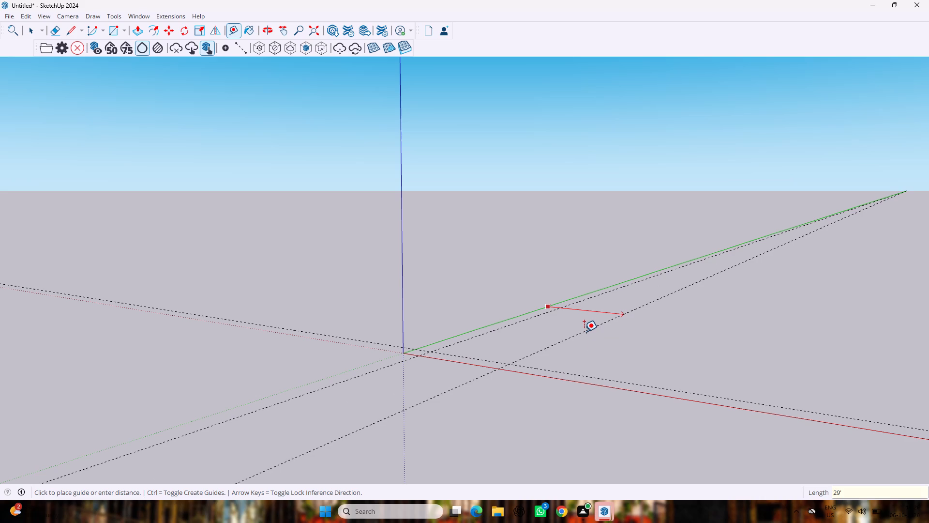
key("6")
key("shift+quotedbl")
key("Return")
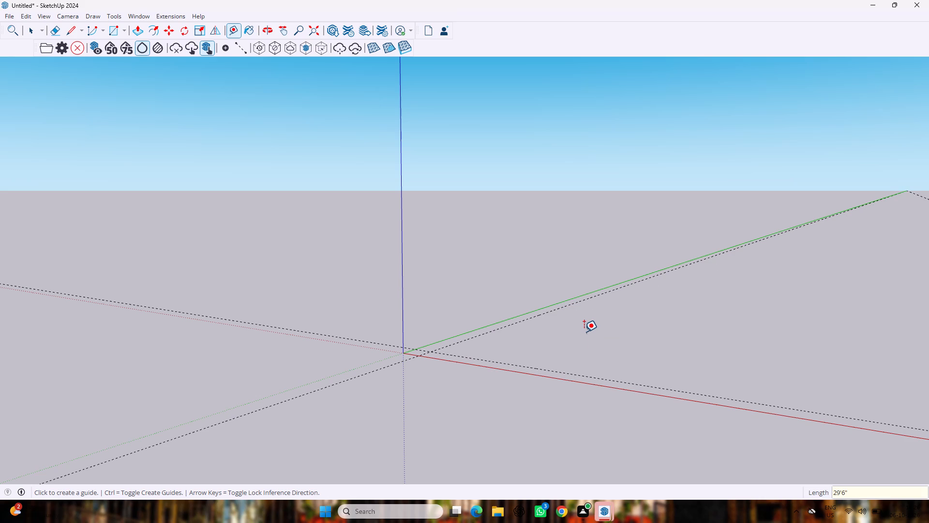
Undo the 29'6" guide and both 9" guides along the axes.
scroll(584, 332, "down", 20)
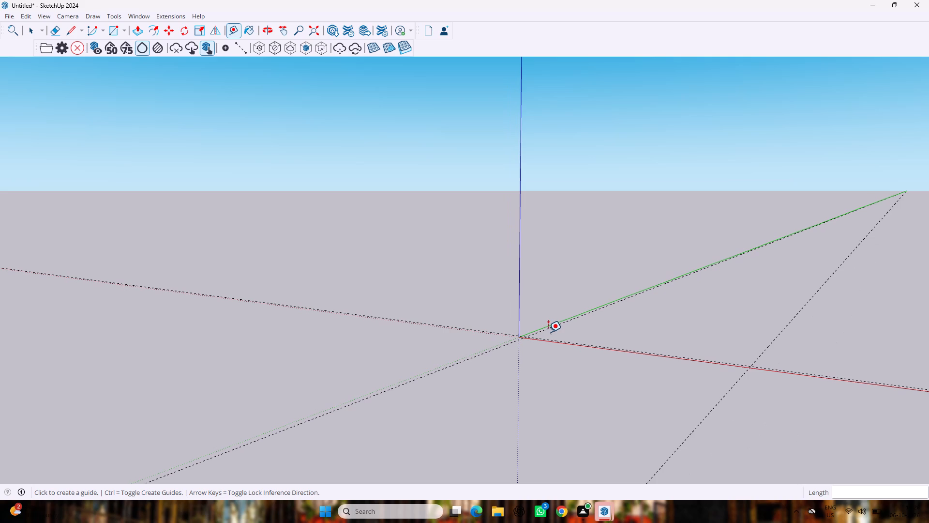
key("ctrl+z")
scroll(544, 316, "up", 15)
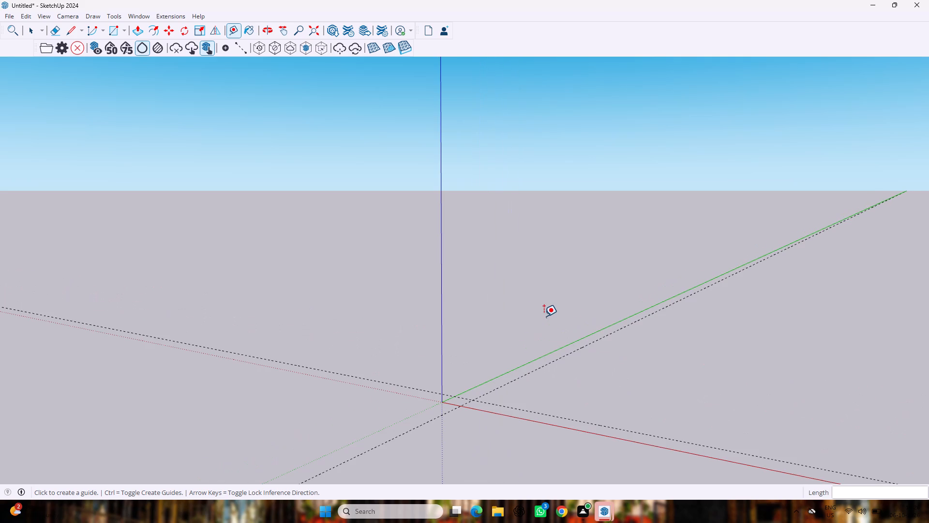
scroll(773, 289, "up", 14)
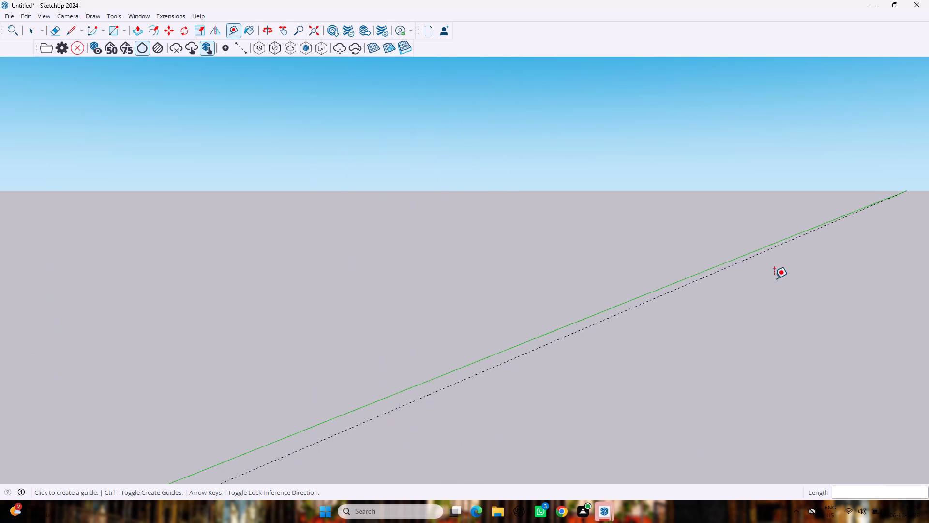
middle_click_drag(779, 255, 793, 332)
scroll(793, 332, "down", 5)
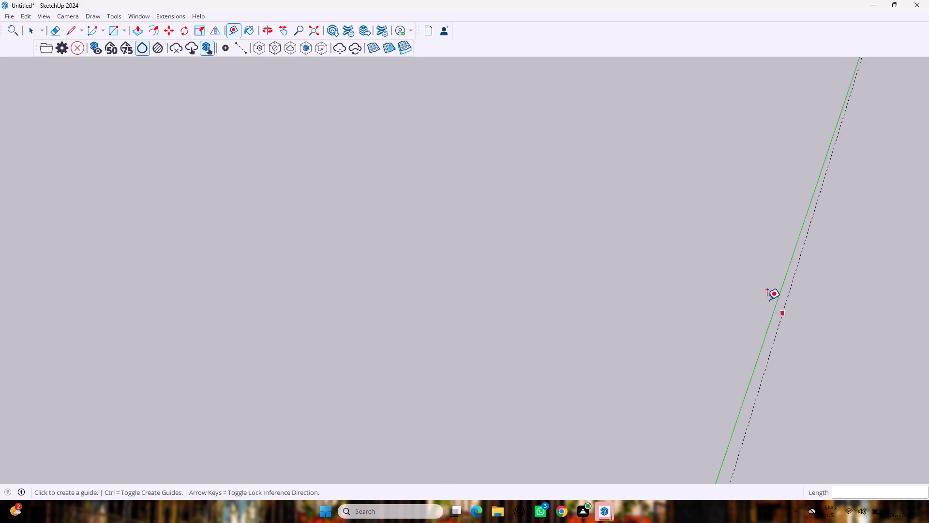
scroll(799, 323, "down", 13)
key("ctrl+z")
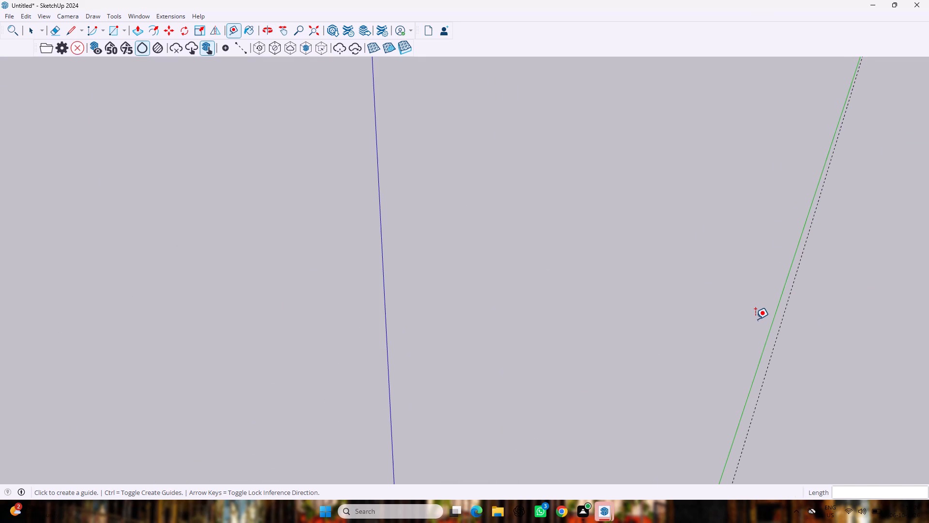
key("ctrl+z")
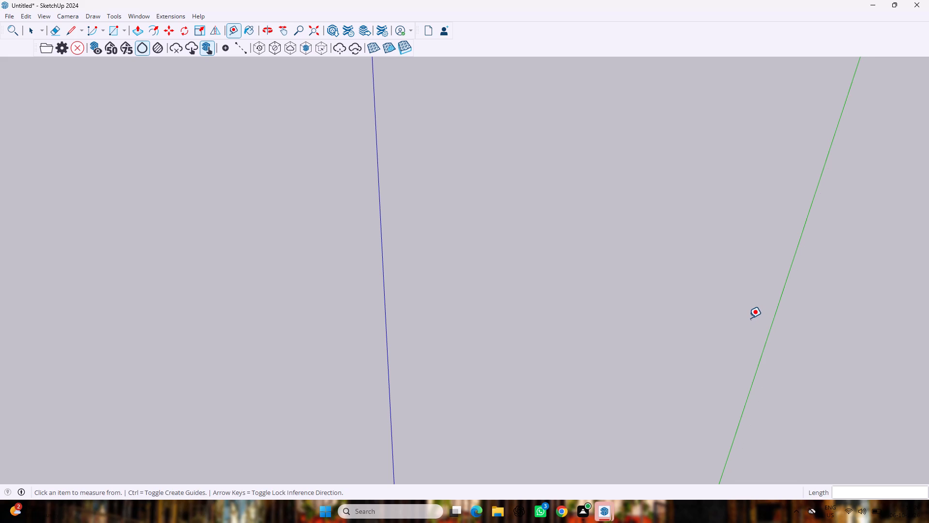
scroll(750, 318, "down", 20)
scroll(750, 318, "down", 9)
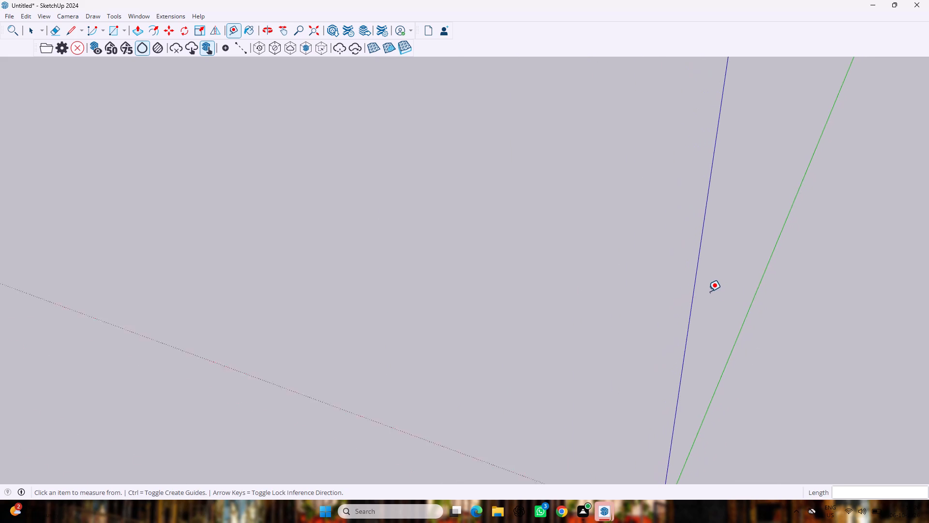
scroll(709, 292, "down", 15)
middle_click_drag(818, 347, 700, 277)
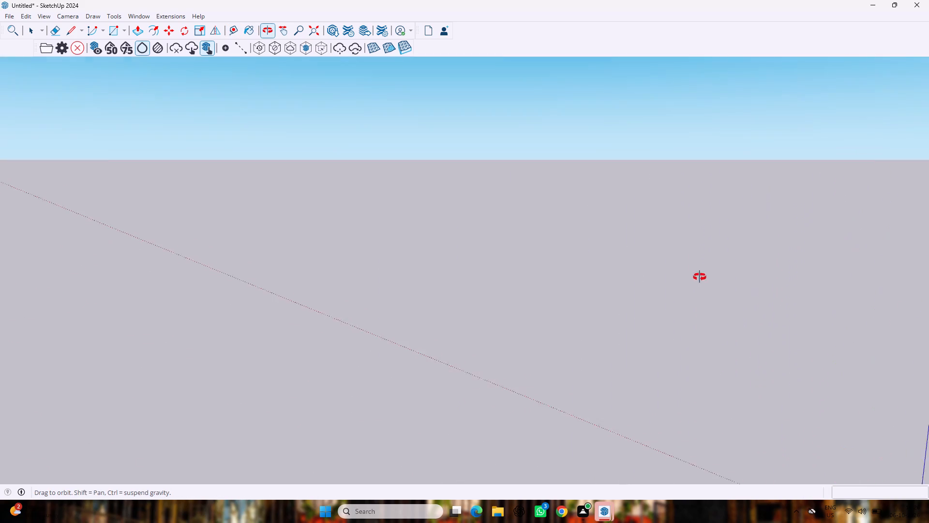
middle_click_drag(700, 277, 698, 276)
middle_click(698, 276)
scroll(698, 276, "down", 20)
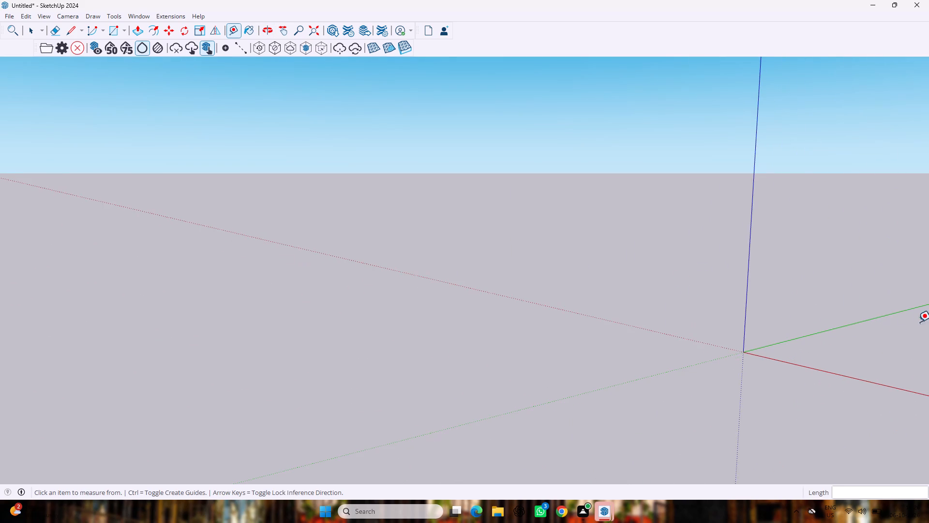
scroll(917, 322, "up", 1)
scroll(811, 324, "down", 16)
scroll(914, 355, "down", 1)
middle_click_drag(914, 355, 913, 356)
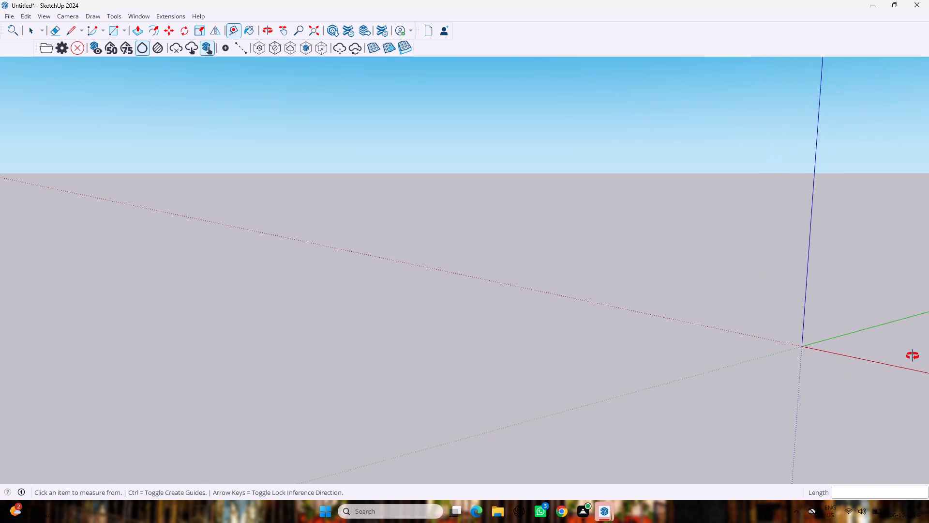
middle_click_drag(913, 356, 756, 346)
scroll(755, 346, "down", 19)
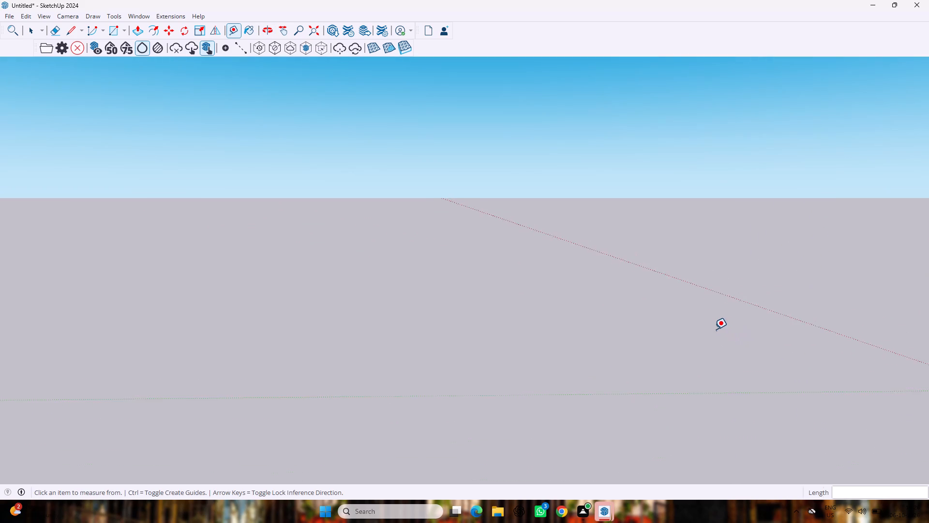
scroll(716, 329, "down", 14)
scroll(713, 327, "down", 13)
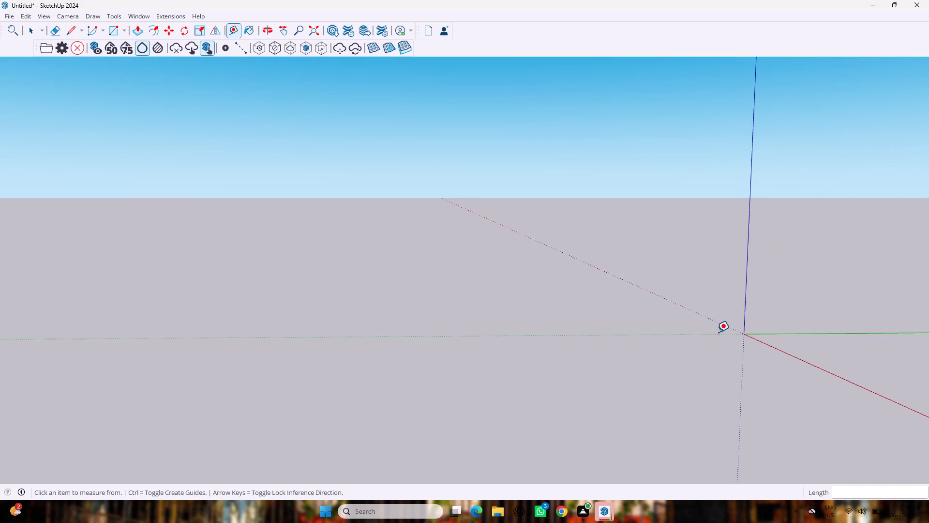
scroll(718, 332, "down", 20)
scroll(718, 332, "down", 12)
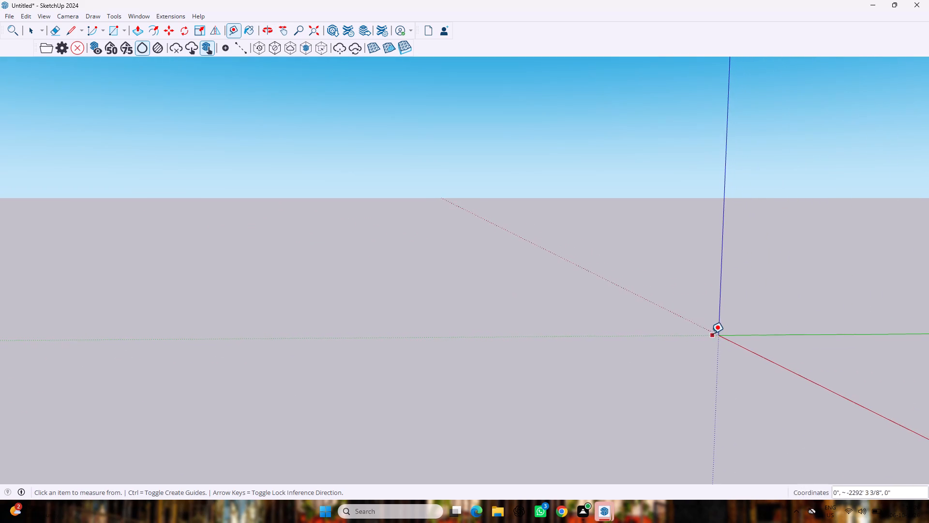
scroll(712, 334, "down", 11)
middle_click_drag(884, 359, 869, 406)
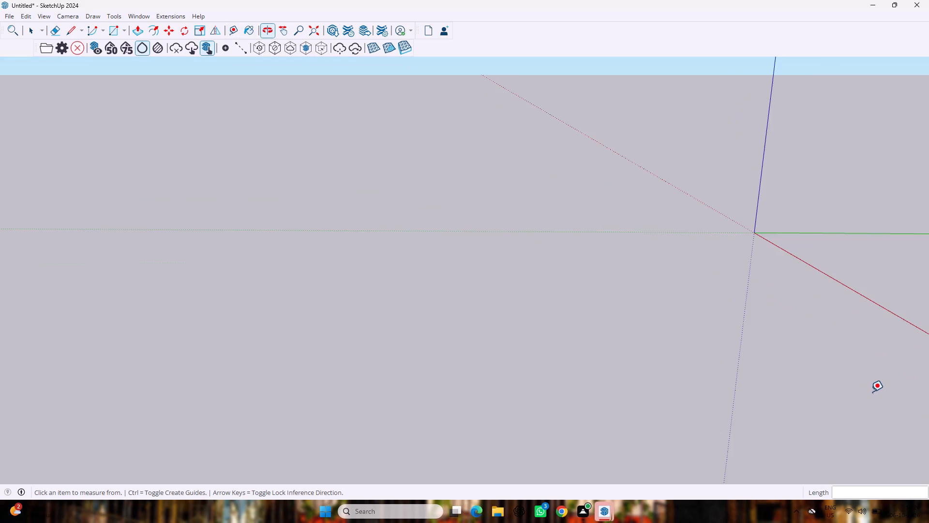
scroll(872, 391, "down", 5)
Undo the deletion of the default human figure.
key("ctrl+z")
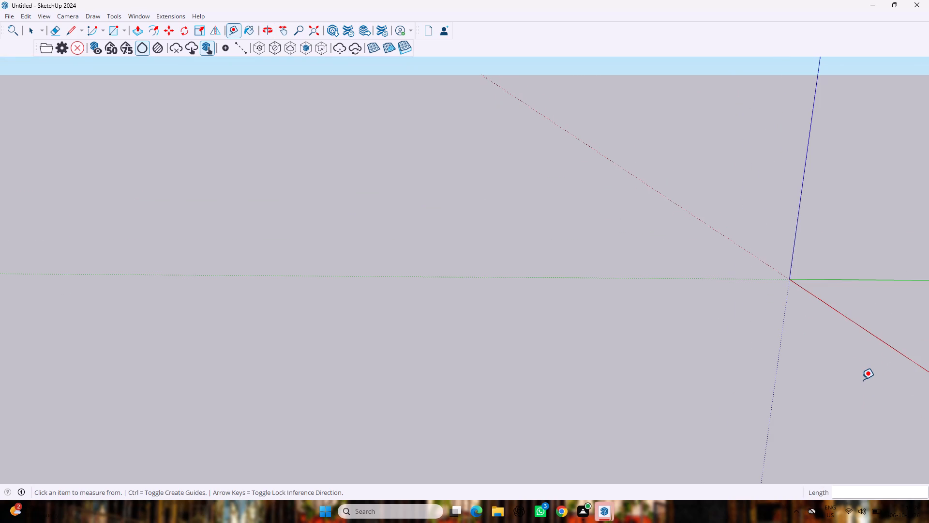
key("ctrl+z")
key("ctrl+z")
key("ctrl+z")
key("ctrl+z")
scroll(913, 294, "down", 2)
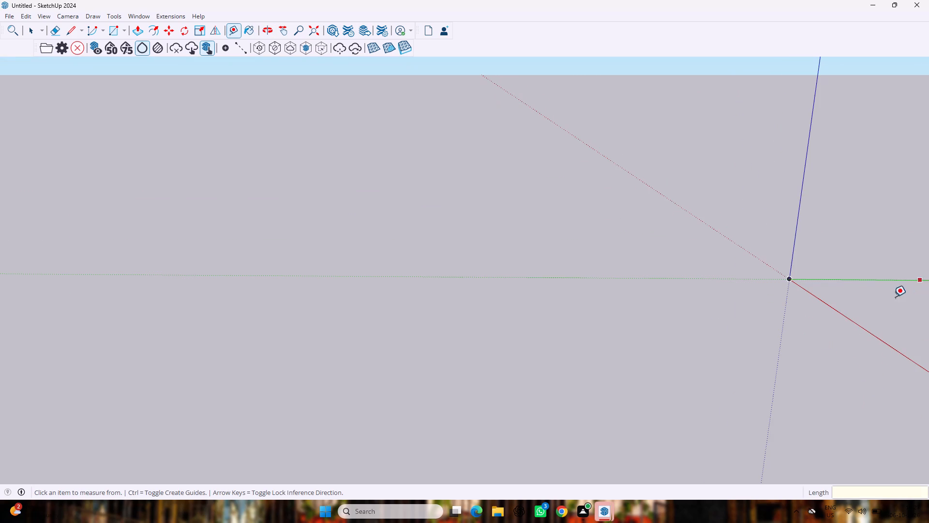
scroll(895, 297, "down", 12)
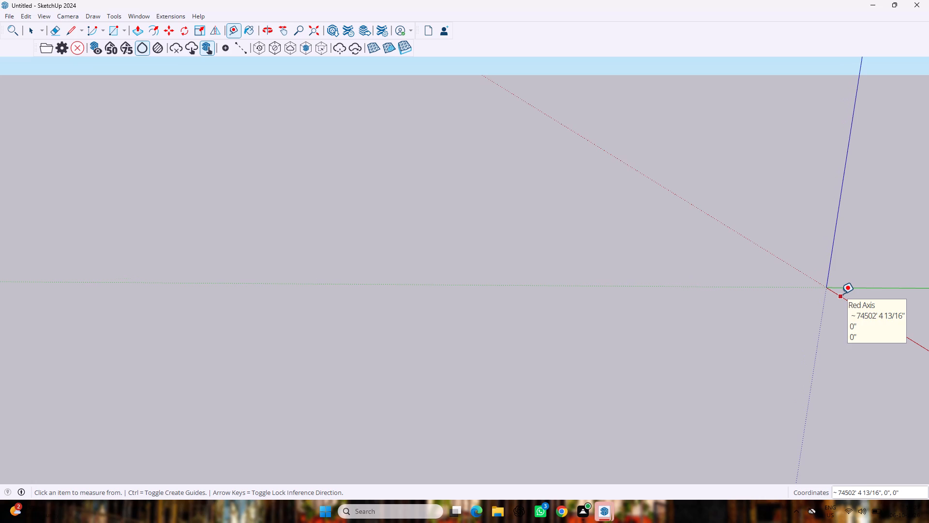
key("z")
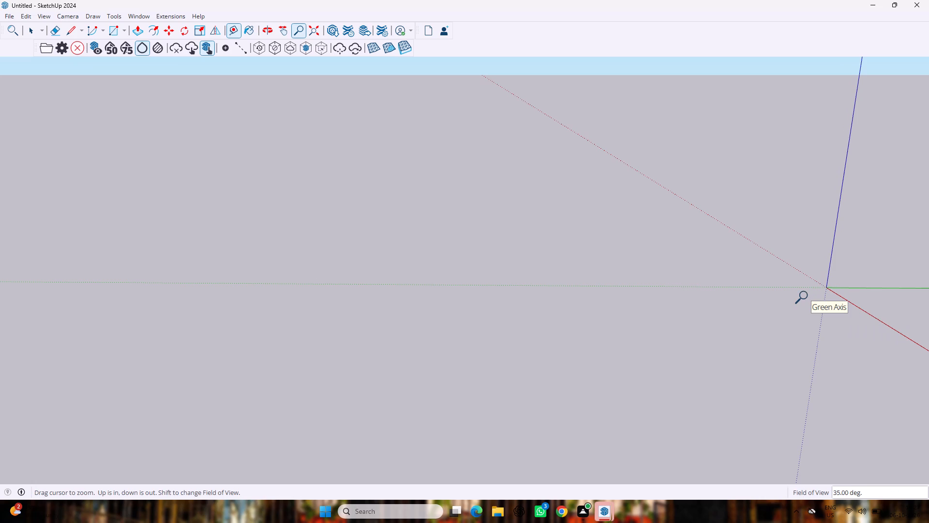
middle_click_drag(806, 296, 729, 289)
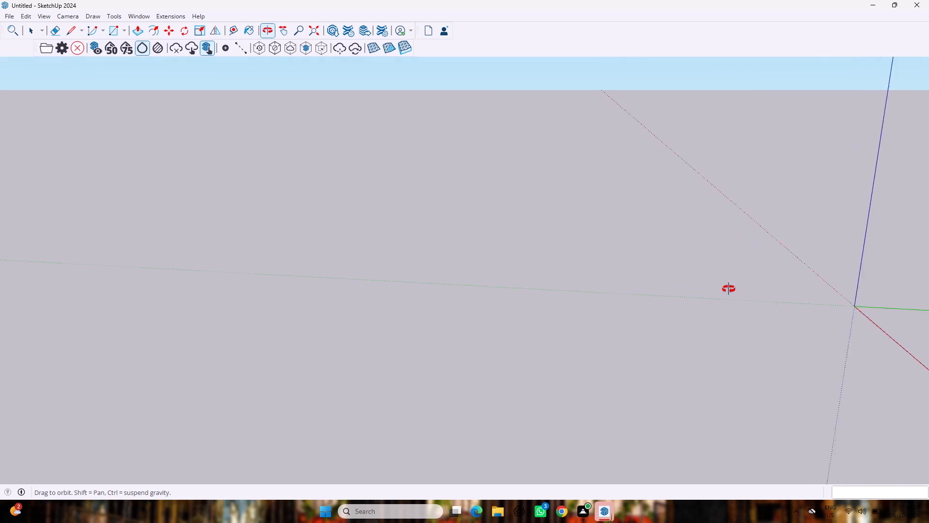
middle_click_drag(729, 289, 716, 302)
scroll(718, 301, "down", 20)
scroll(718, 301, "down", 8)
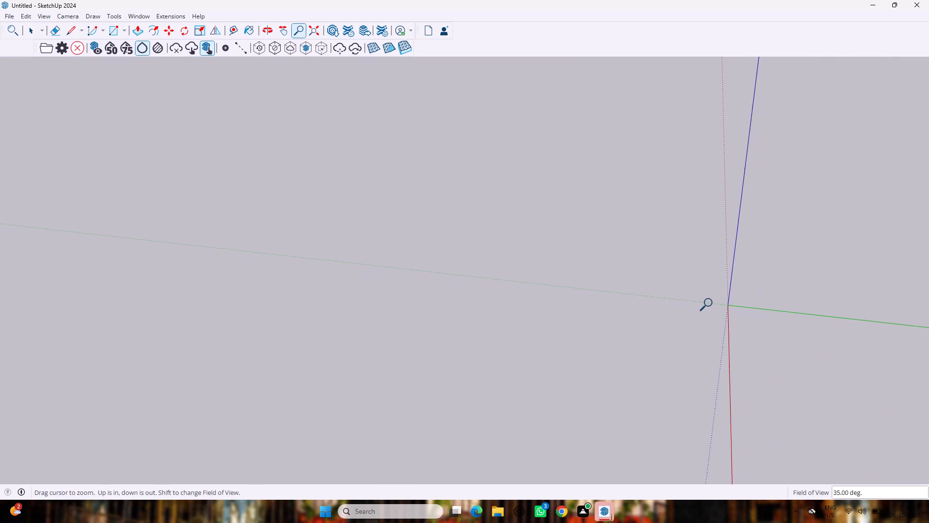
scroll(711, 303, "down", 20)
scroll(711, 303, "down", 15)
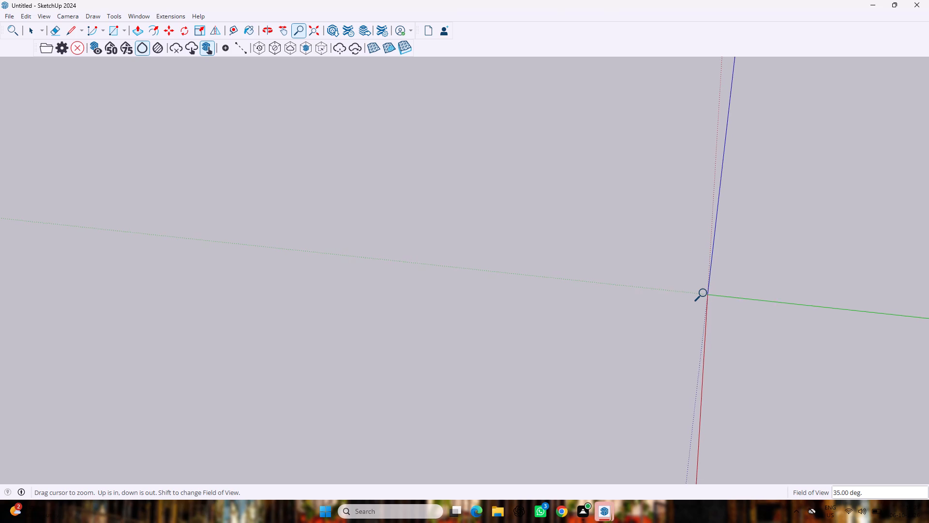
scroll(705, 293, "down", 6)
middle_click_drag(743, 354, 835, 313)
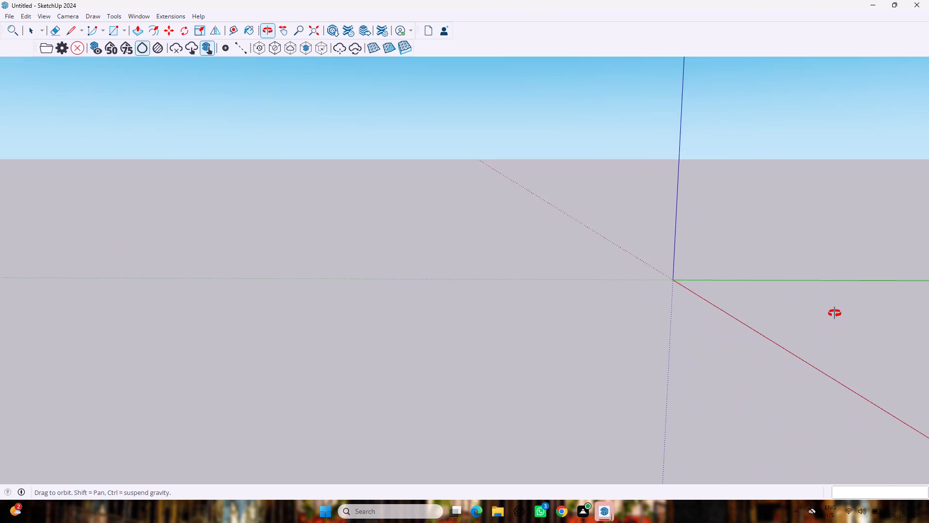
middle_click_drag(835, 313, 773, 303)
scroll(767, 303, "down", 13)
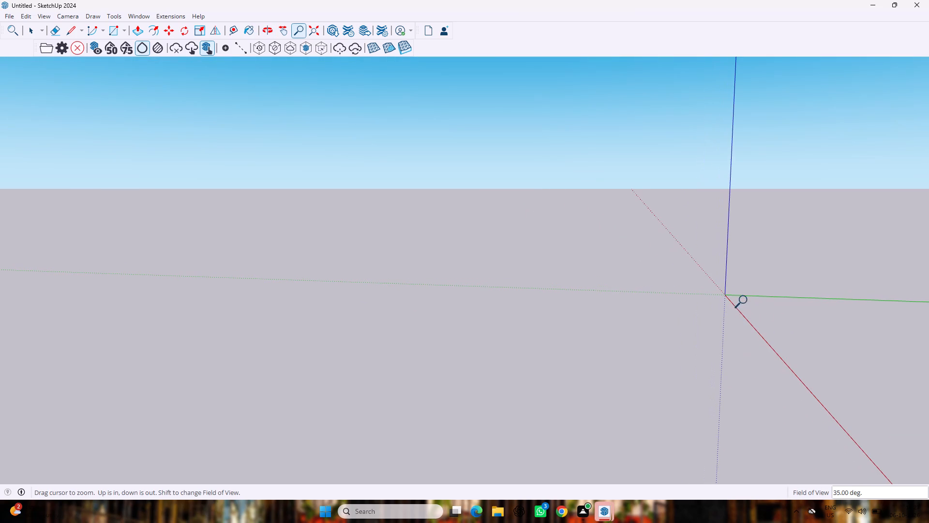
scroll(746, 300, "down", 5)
Start a new model and delete the default human figure.
left_click(12, 10)
left_click(13, 16)
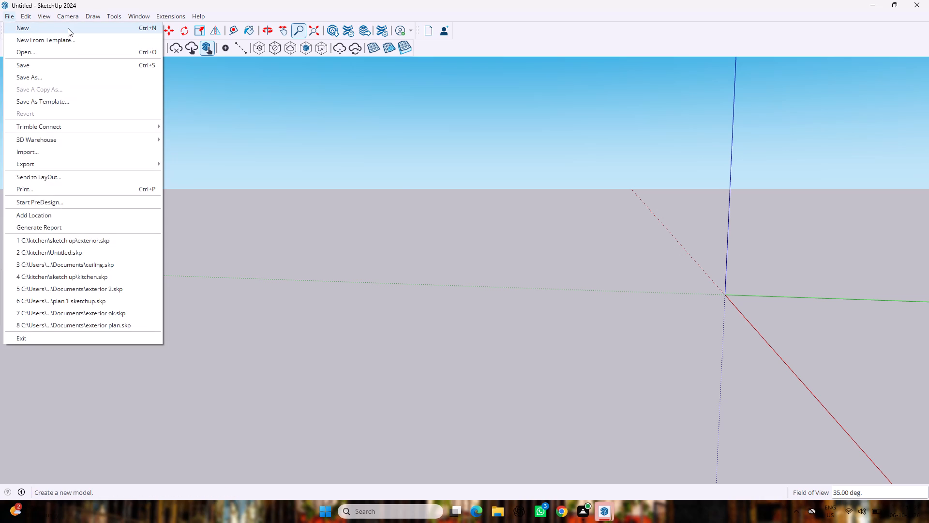
left_click(68, 28)
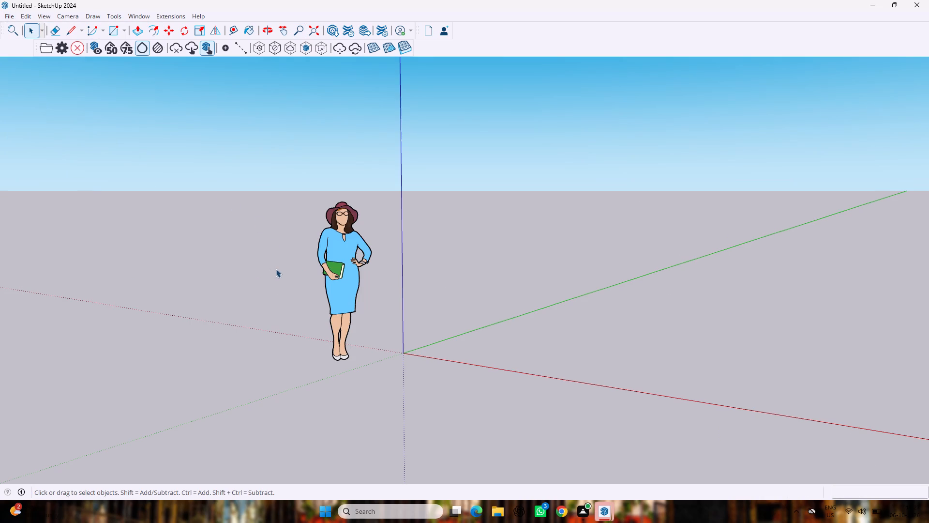
left_click(344, 265)
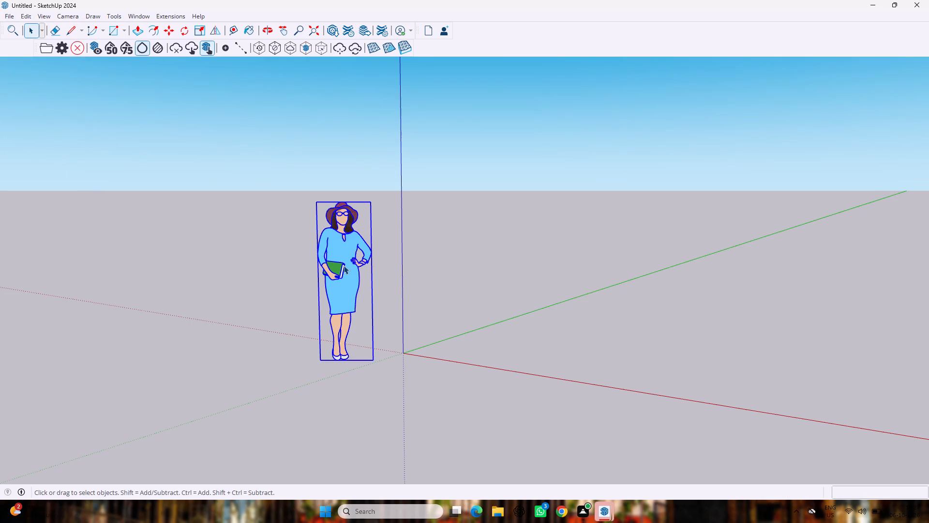
key("Delete")
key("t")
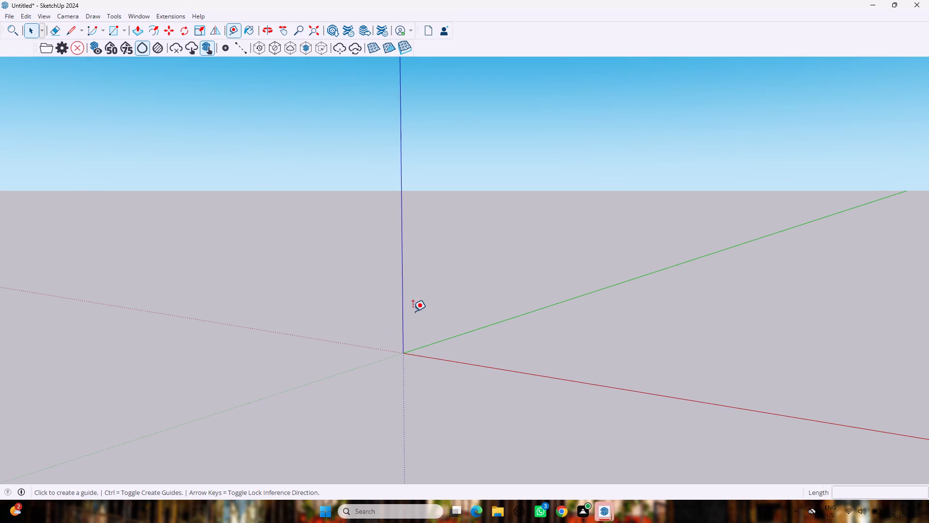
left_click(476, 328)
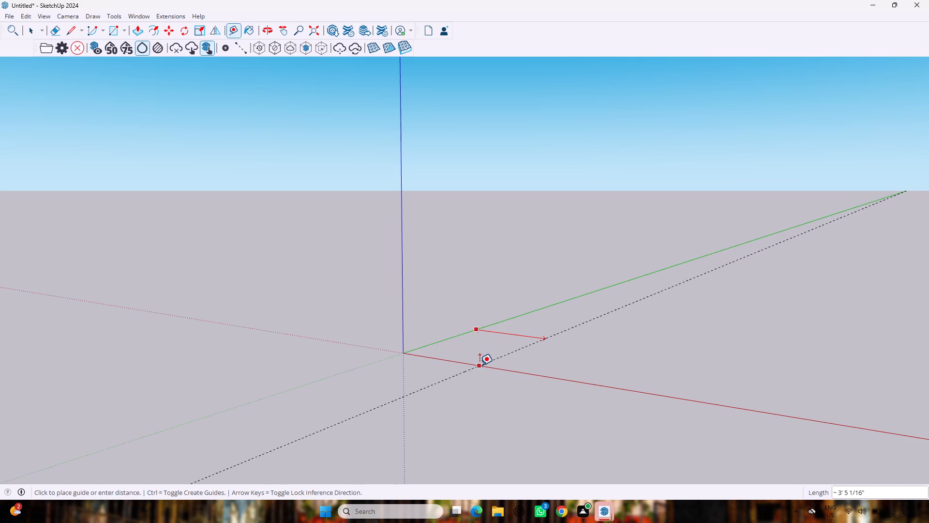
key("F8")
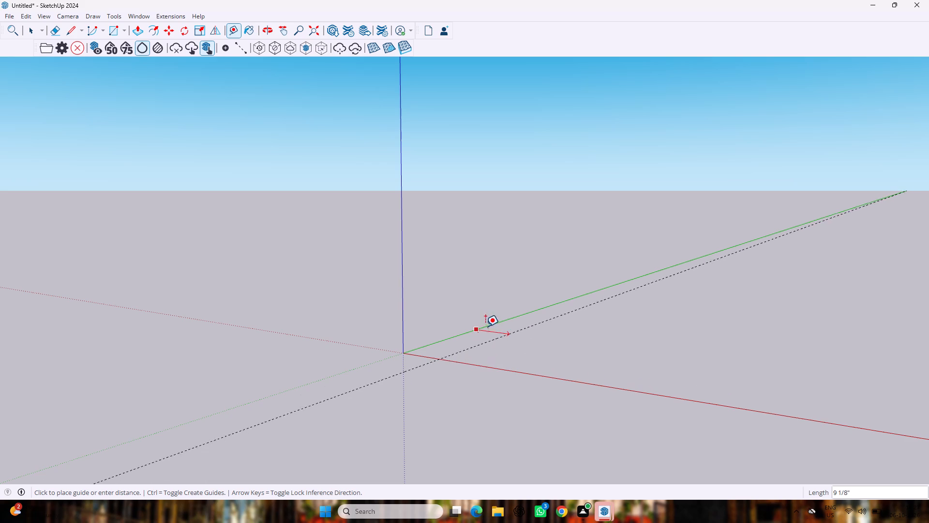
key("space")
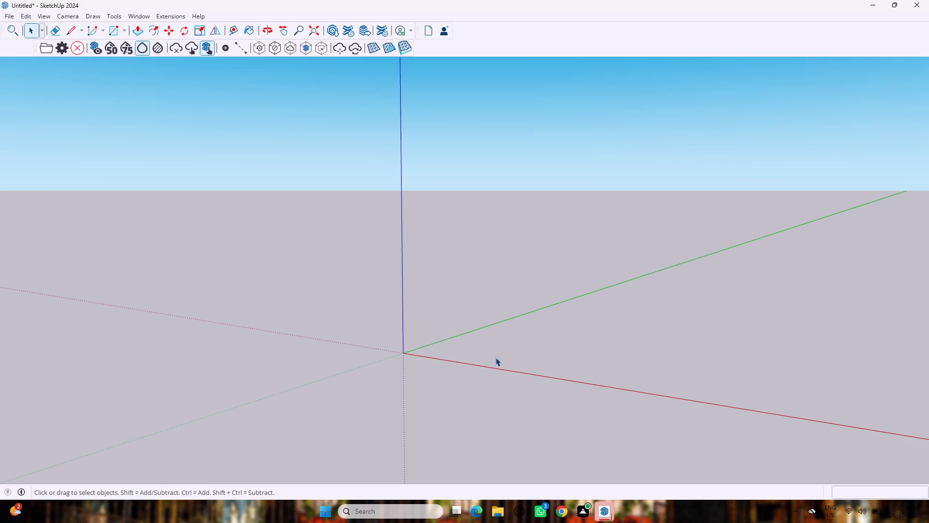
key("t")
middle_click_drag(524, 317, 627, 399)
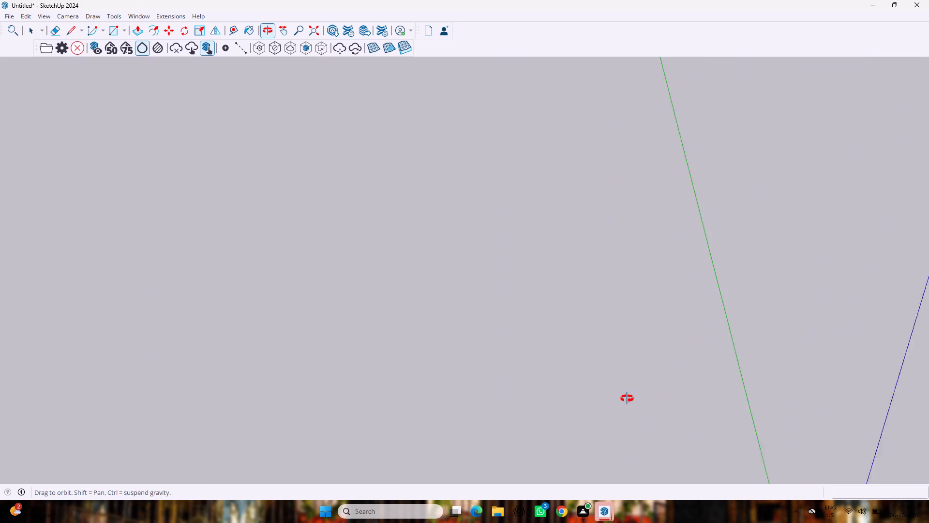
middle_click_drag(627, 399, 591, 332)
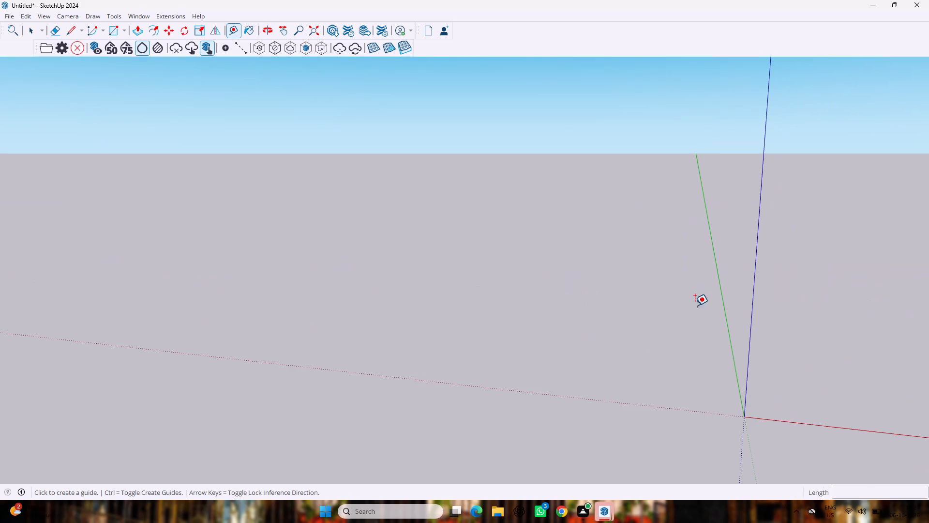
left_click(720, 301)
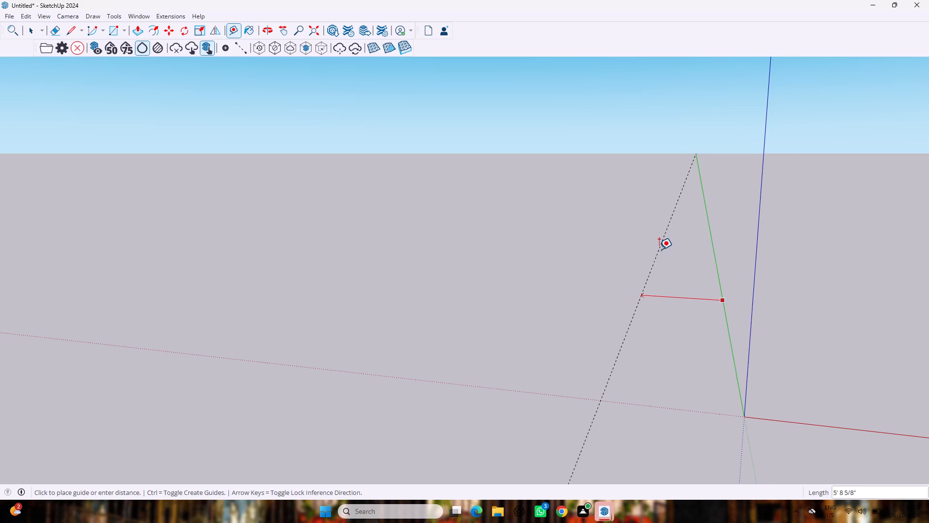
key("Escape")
Place two Tape Measure guide lines parallel to the red axis, offset 9" and 49'3" from it along the solid green axis.
middle_click_drag(764, 180, 663, 196)
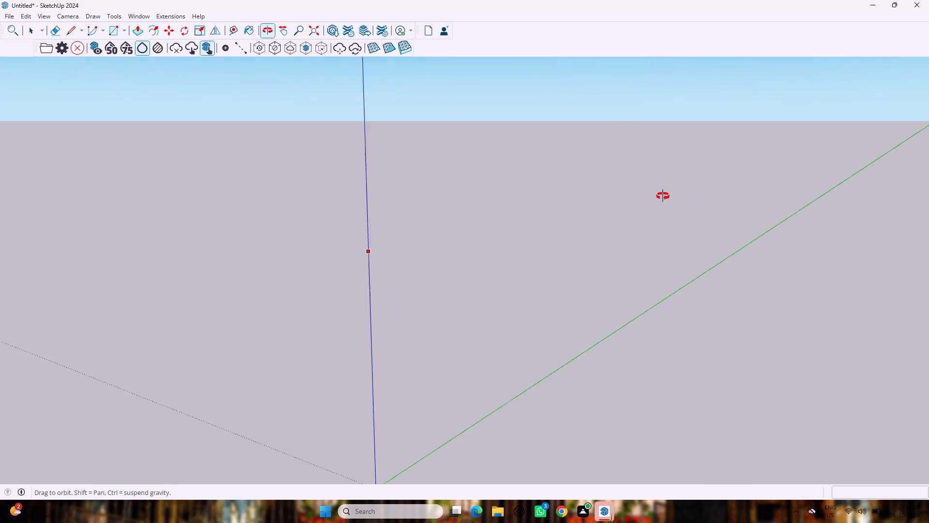
middle_click_drag(663, 196, 654, 198)
scroll(656, 197, "down", 17)
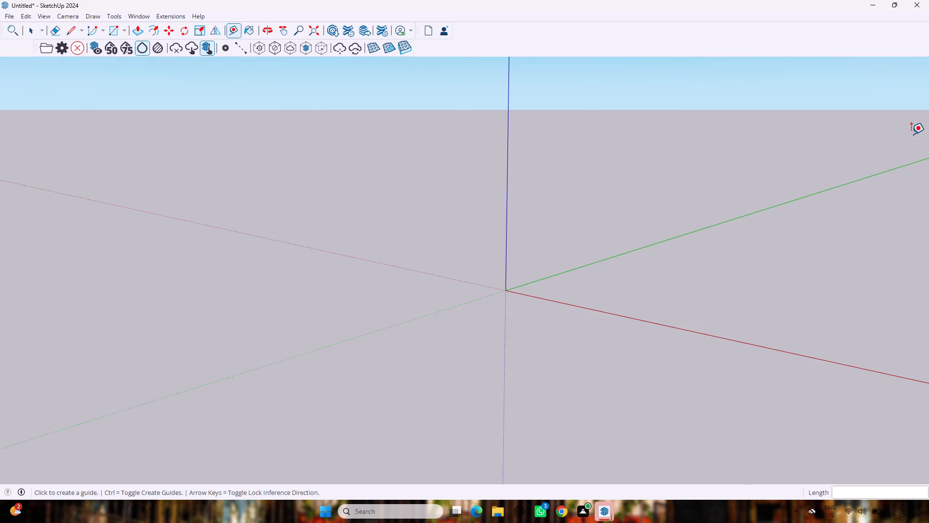
scroll(902, 138, "down", 4)
scroll(835, 211, "up", 8)
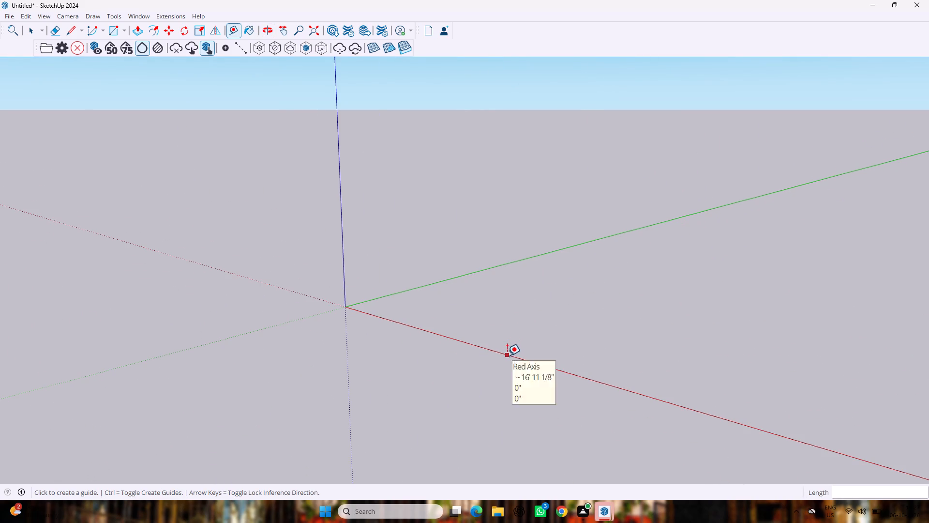
left_click(507, 355)
type("9\"")
key("Return")
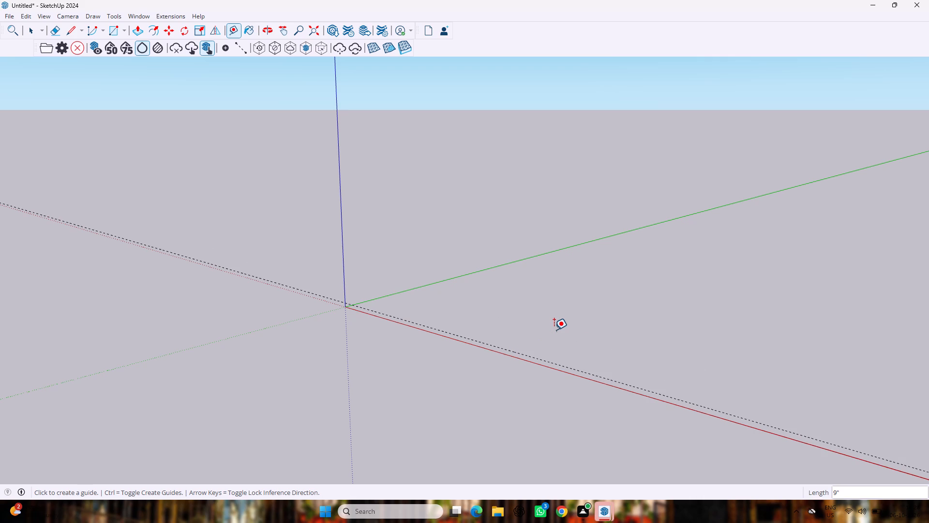
left_click(539, 364)
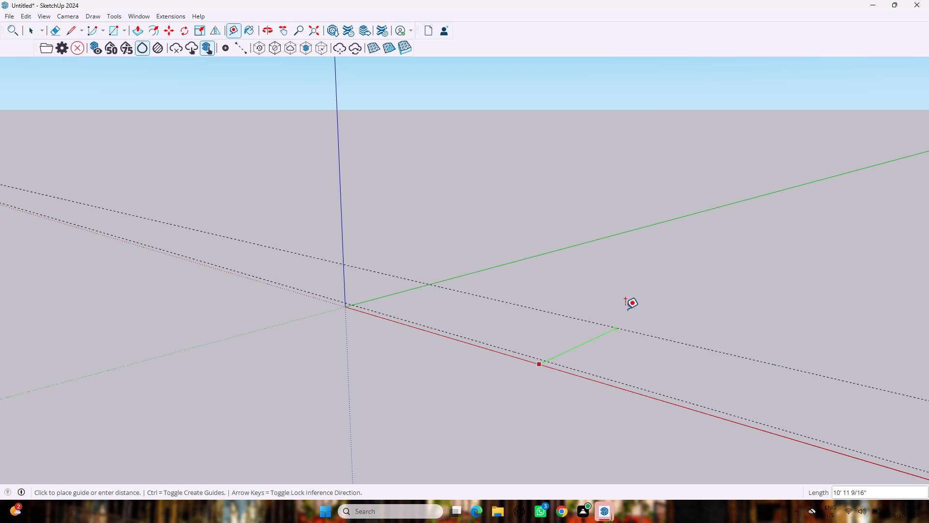
type("49")
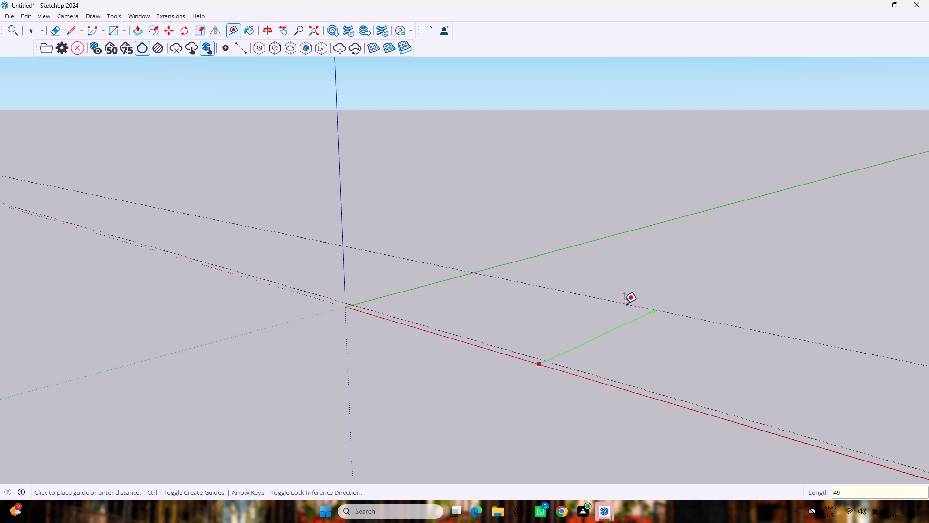
type("'3\"")
key("Return")
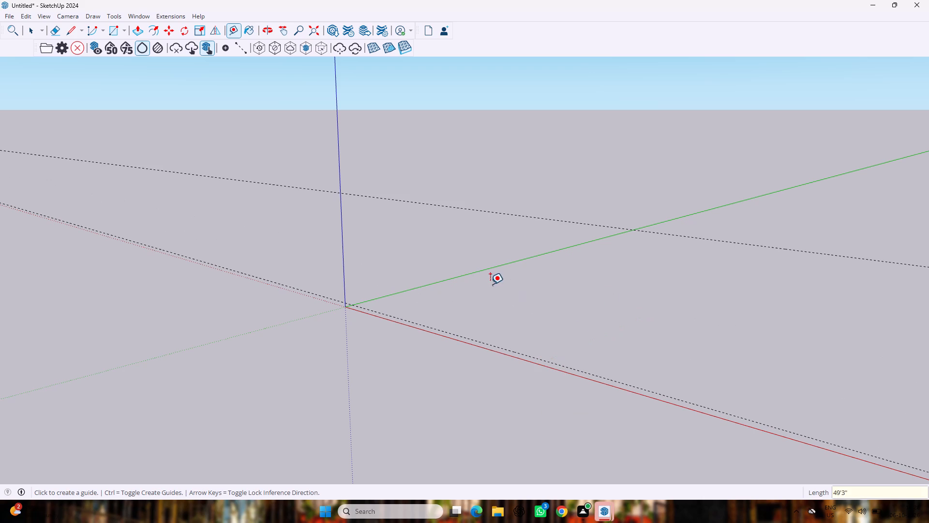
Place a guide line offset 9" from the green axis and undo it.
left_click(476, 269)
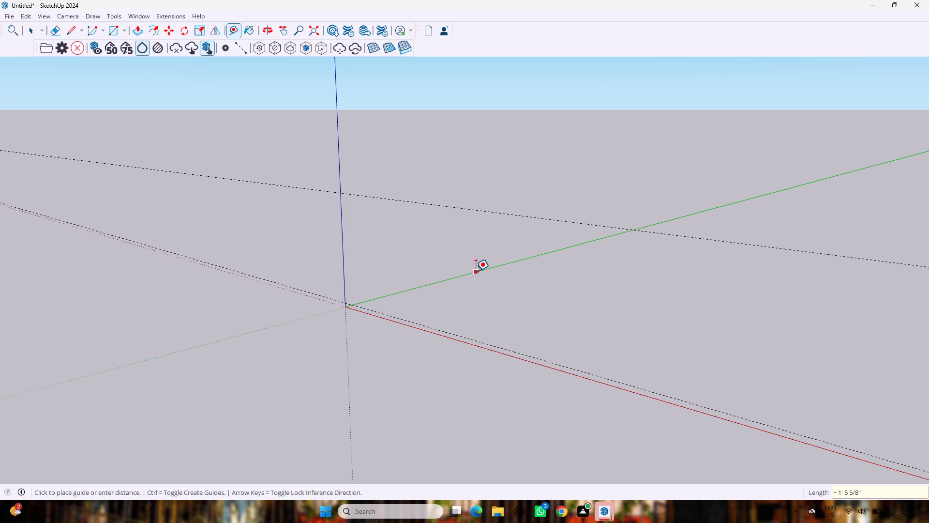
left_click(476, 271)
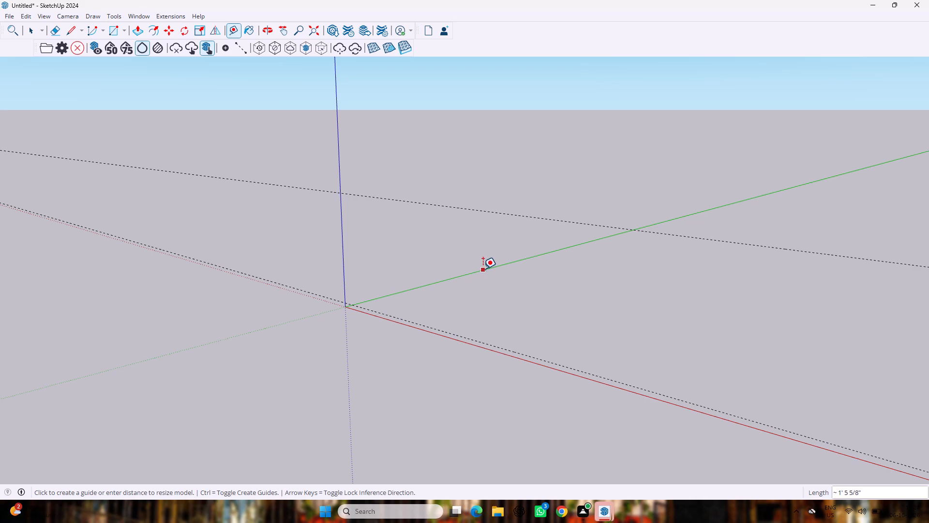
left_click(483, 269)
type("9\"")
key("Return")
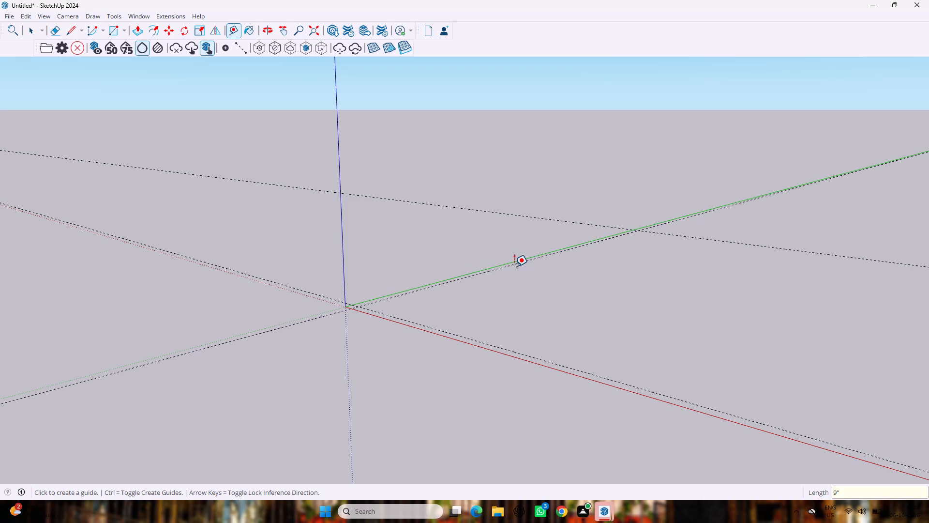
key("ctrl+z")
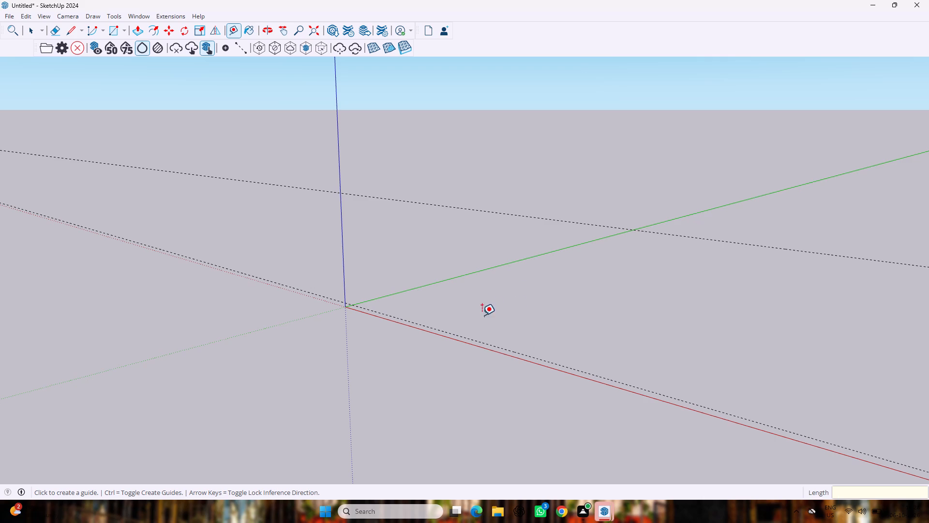
Place two guide lines parallel to the green axis, offset 29'6" and 9" from it along the solid red axis.
left_click(472, 272)
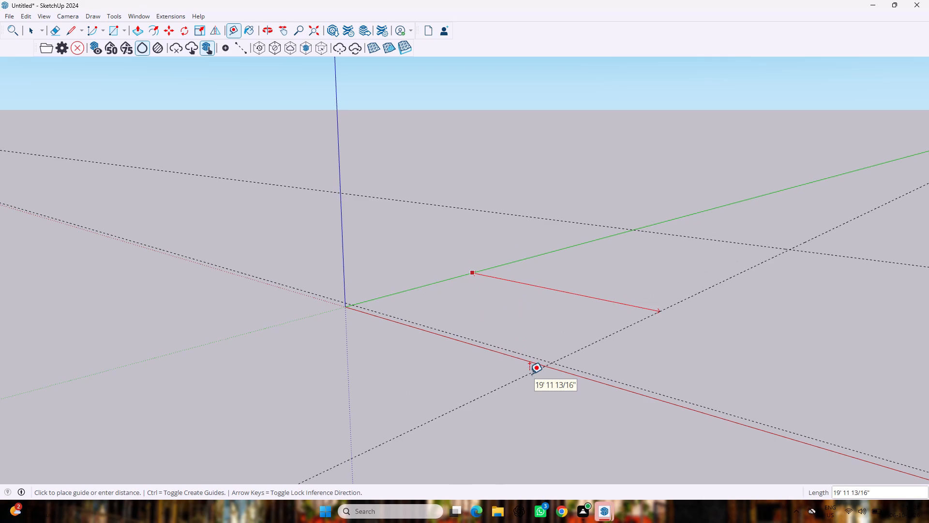
key("2")
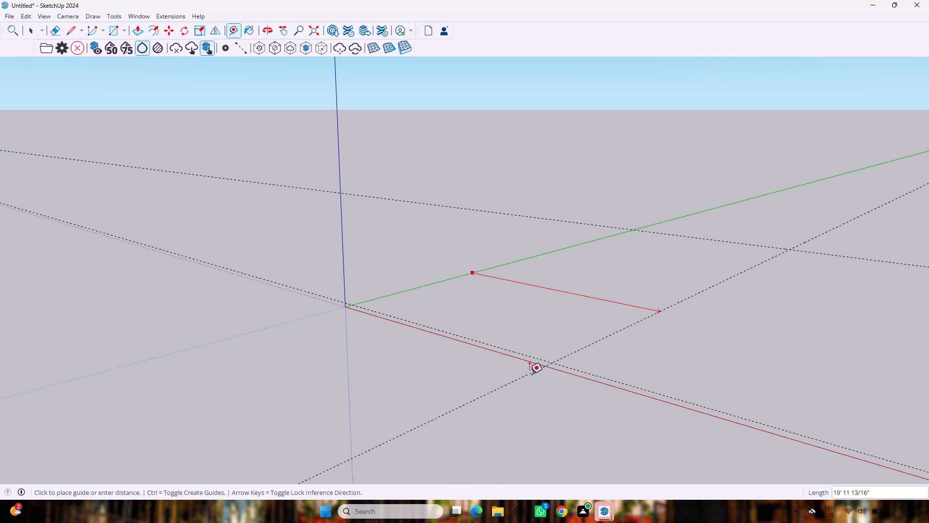
type("9'")
type("6\"")
key("Return")
scroll(537, 378, "down", 5)
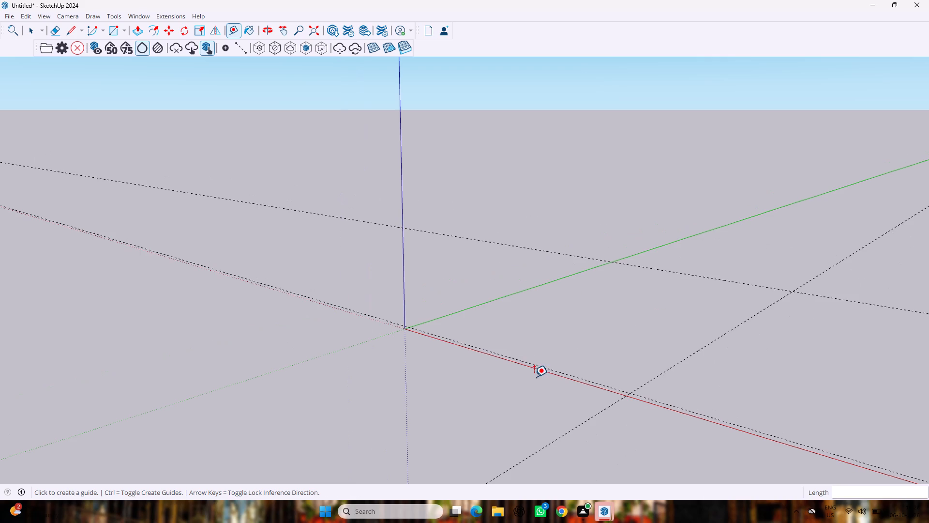
left_click(461, 308)
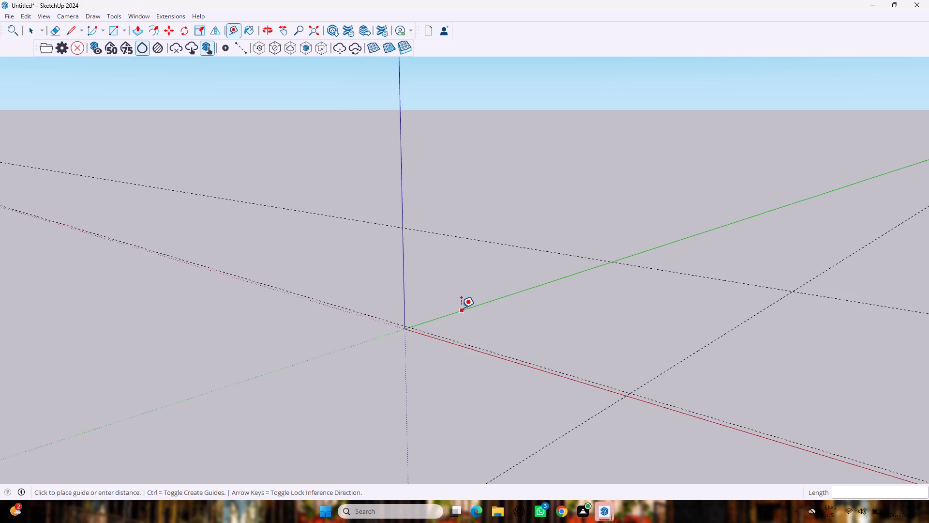
type("9\"")
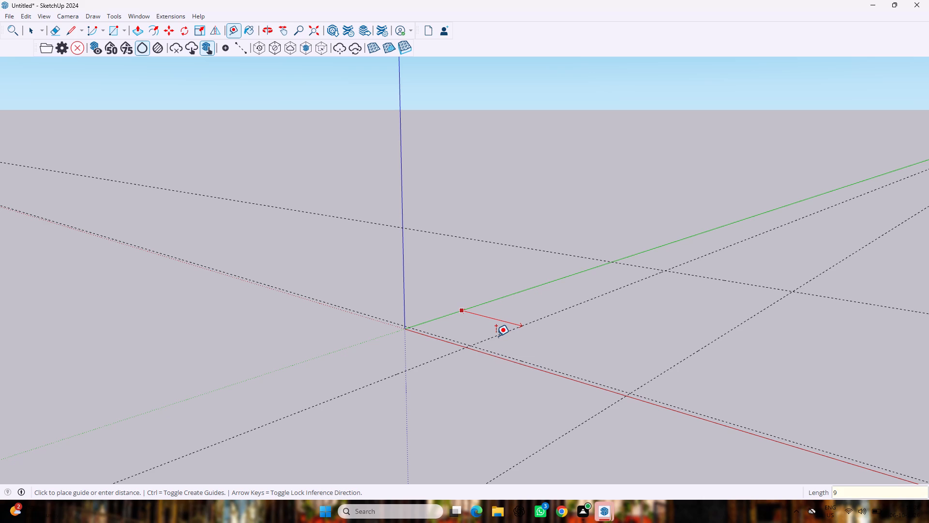
key("Return")
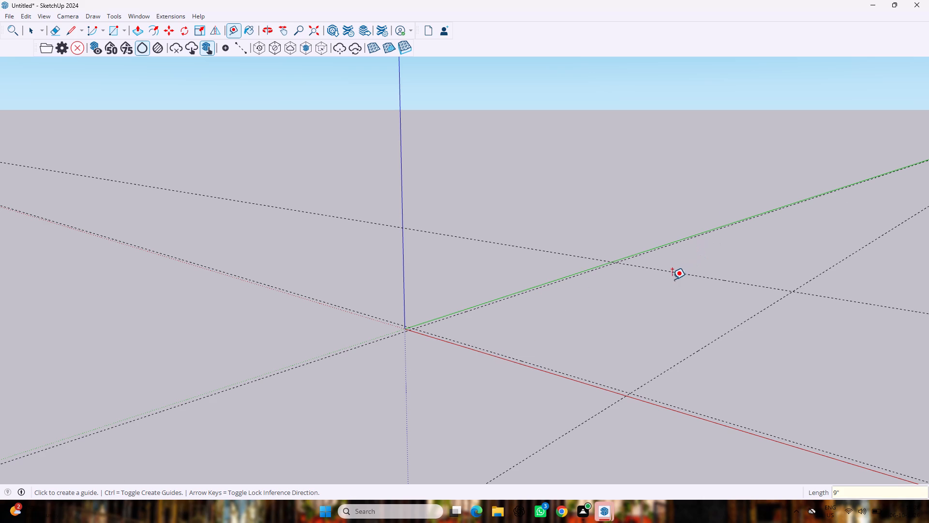
Place two more guide lines, offset 9" inward from the outer 49'3" guide and 9" inward from the outer 29'6" guide.
left_click(675, 272)
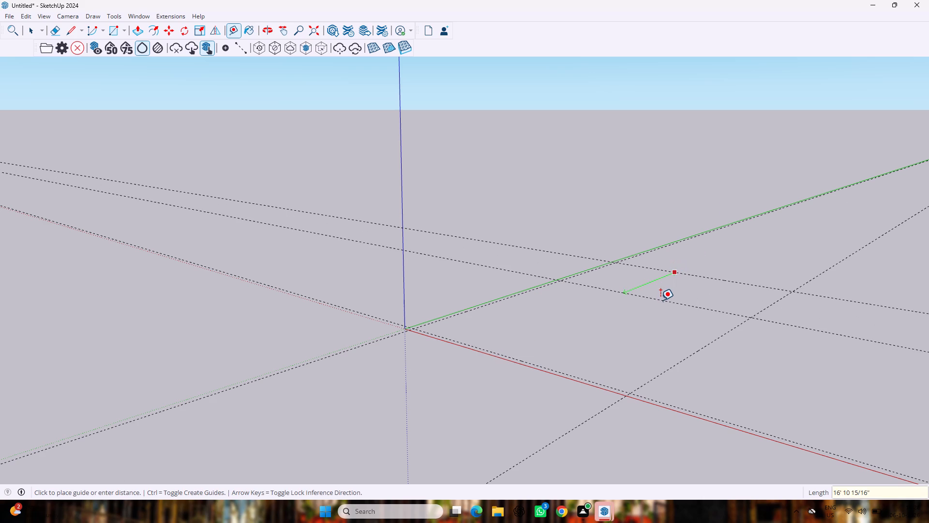
type("9\"")
key("Return")
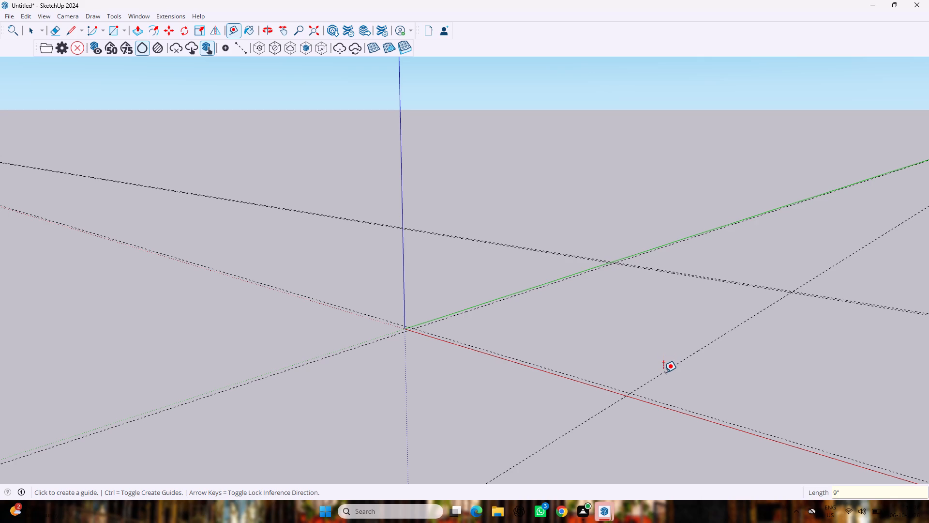
left_click(663, 373)
type("9\"")
key("Return")
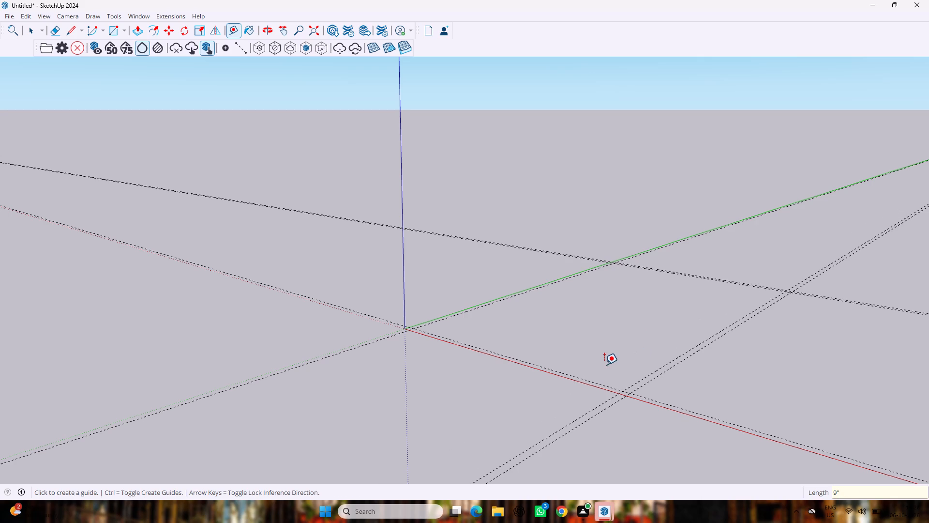
key("space")
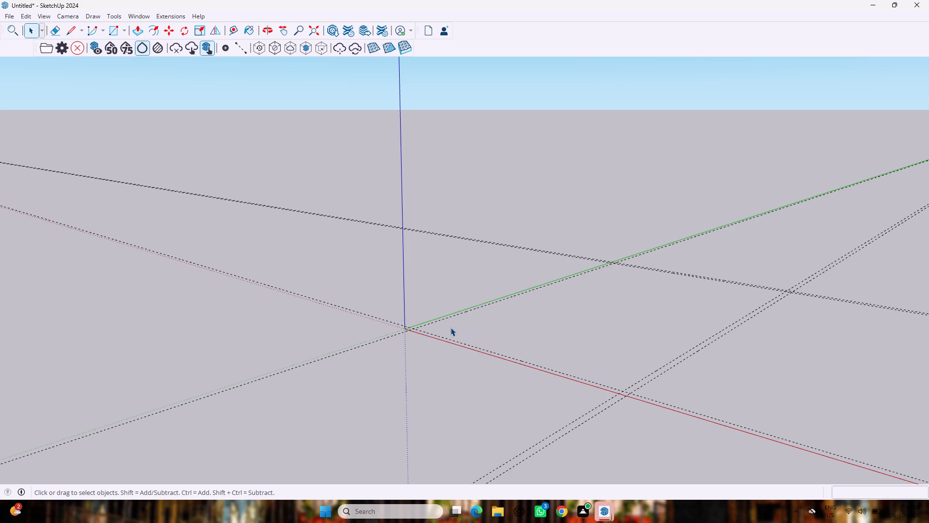
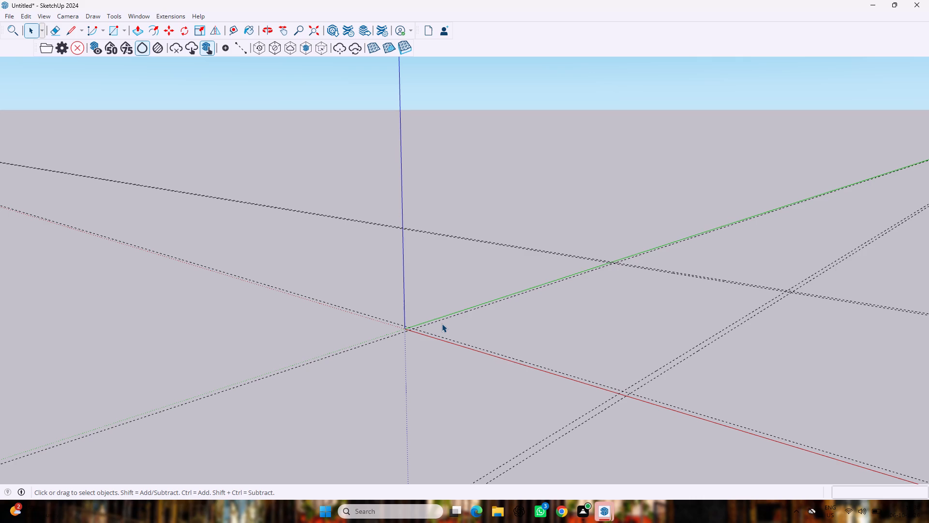
Place guide lines 15' from the inner guide beside the red axis and 11'11" from the inner guide beside the green axis.
key("t")
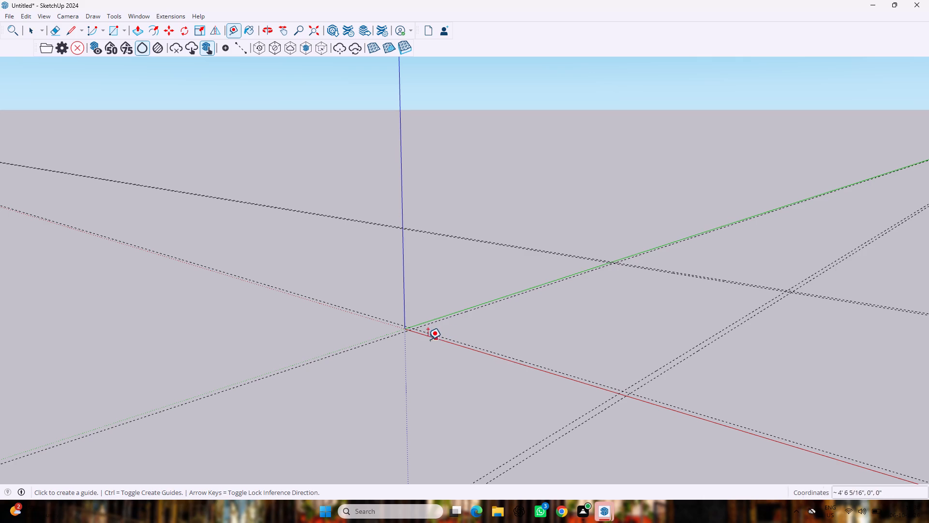
left_click(436, 335)
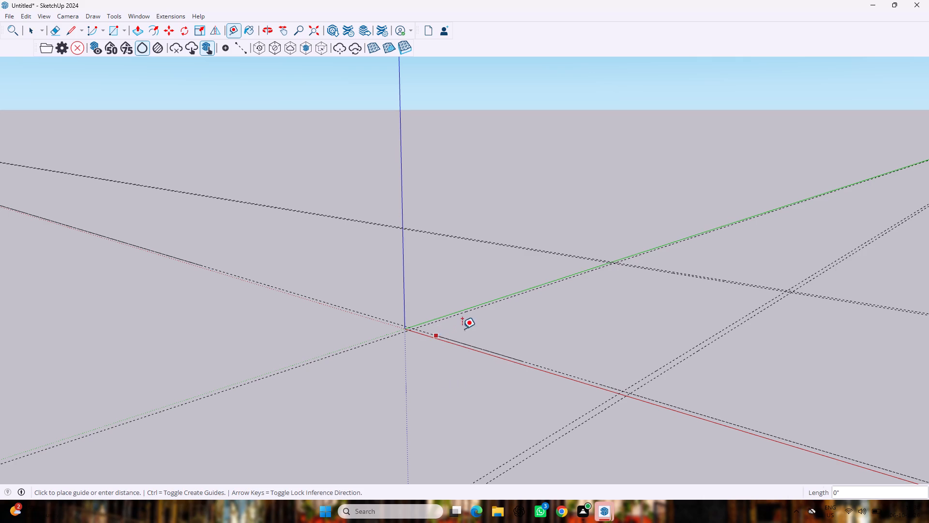
type("15'")
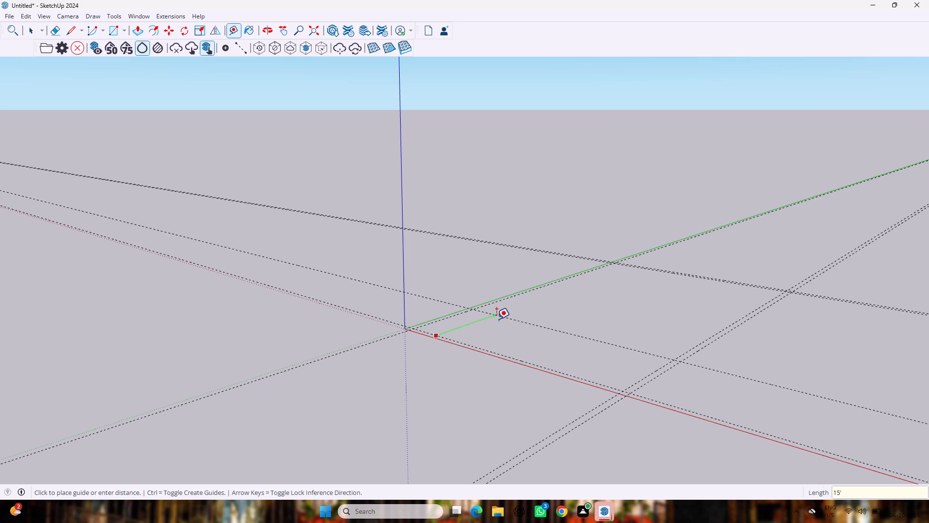
key("Return")
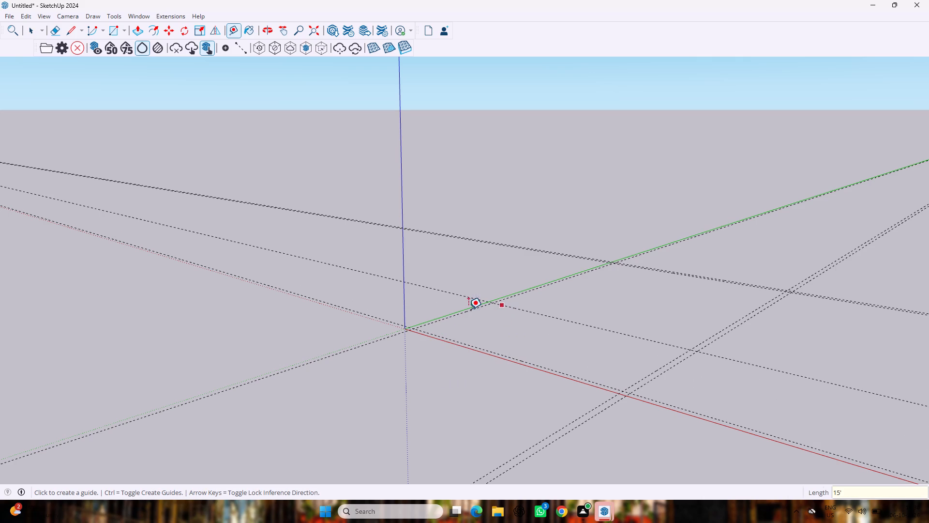
left_click(464, 313)
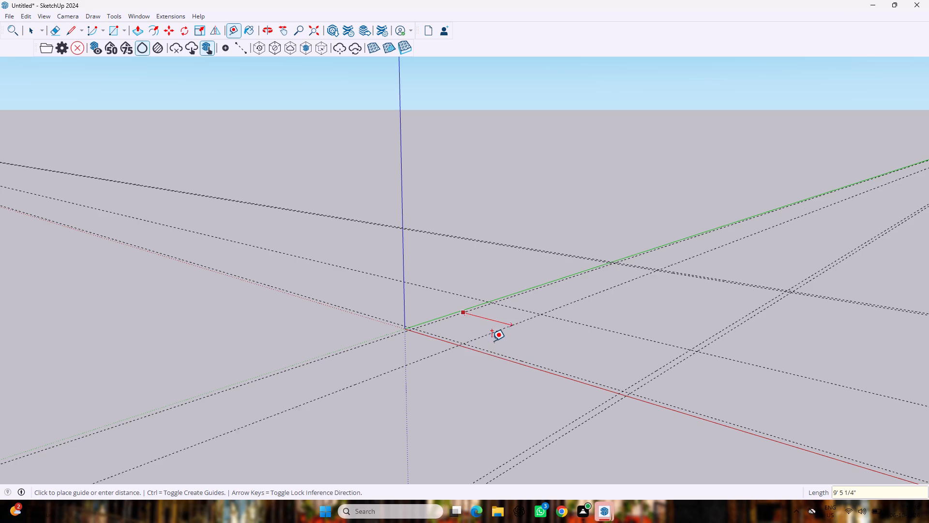
type("11'")
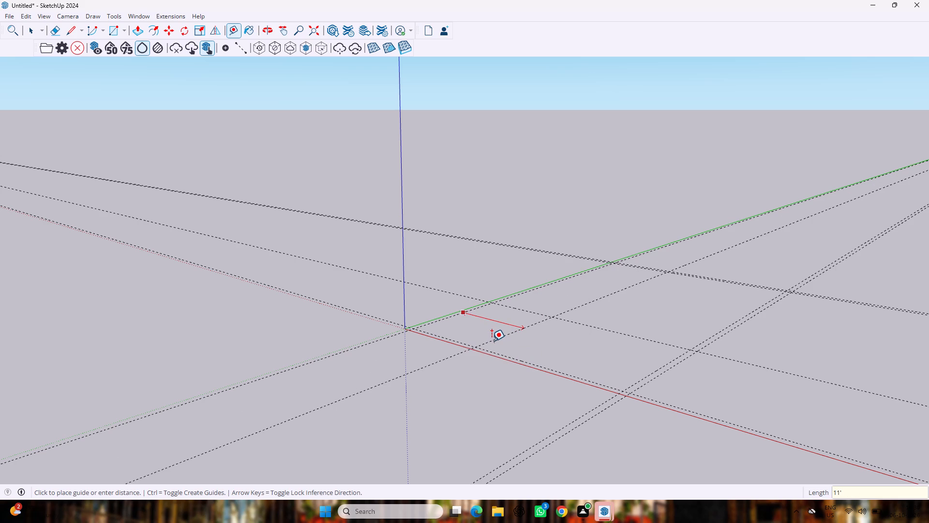
type("11\"")
key("Return")
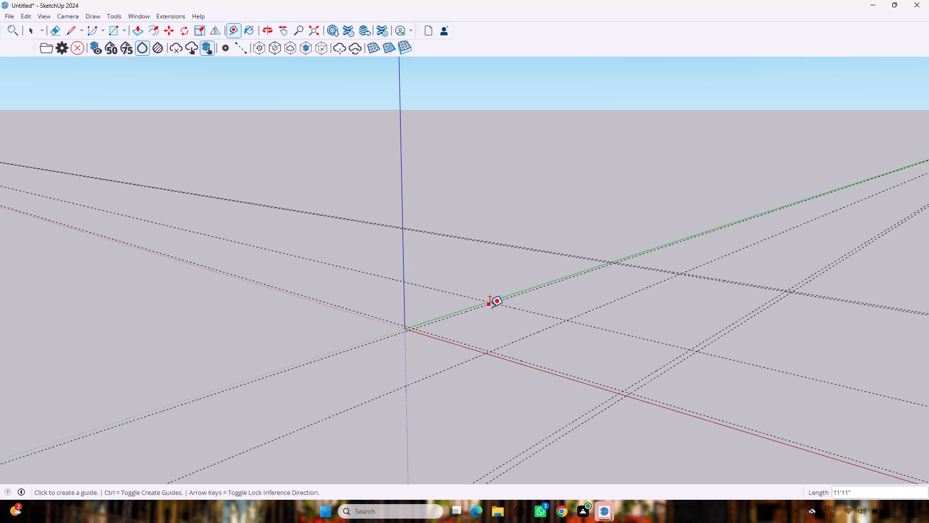
Add wall-thickness guide lines 9" beyond the 15' guide along the green axis and 9" beyond the 11'11" guide along the red axis.
left_click(505, 308)
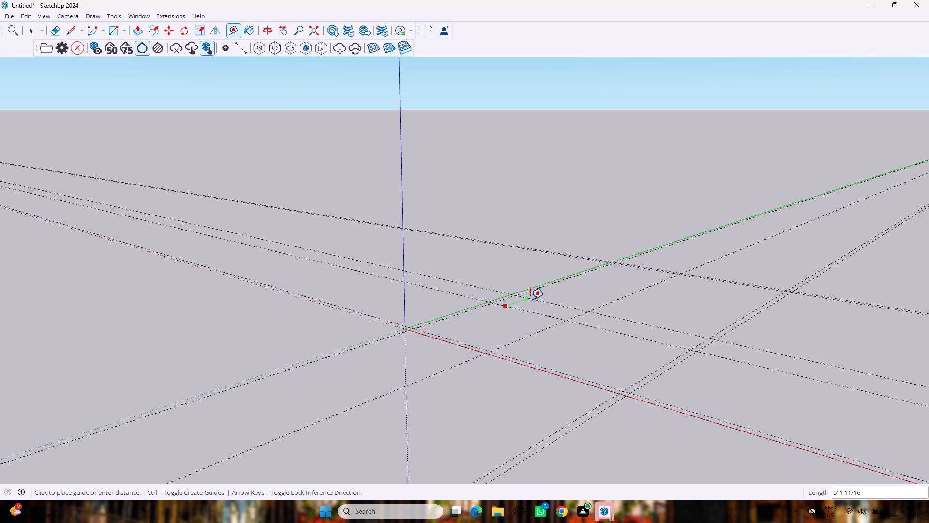
type("9\"")
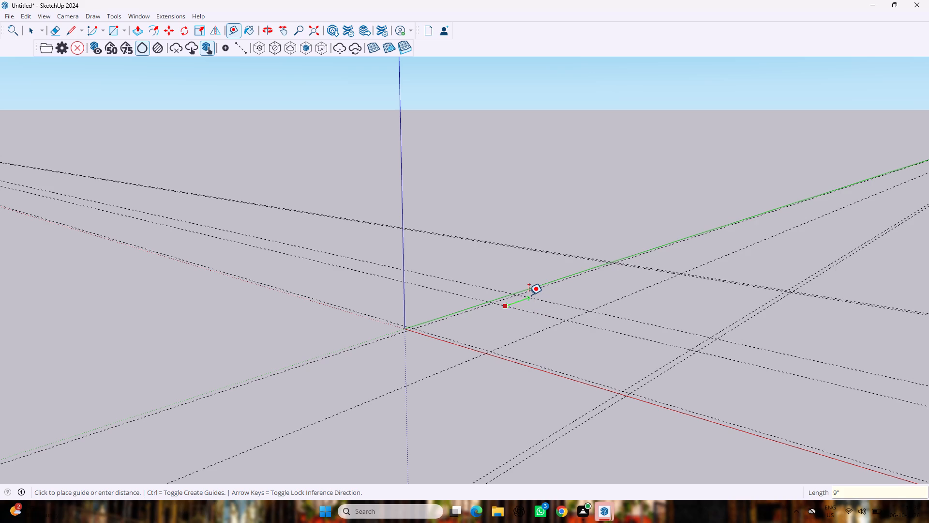
key("Return")
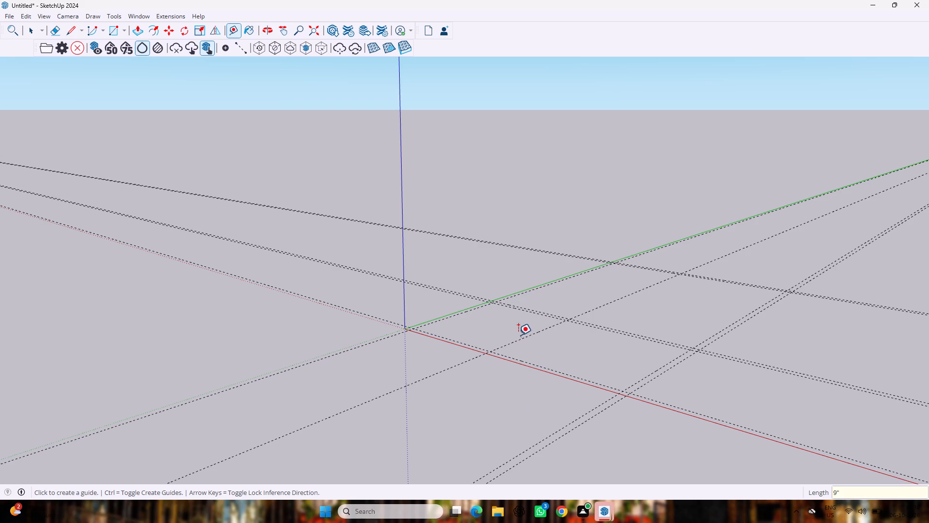
left_click(518, 340)
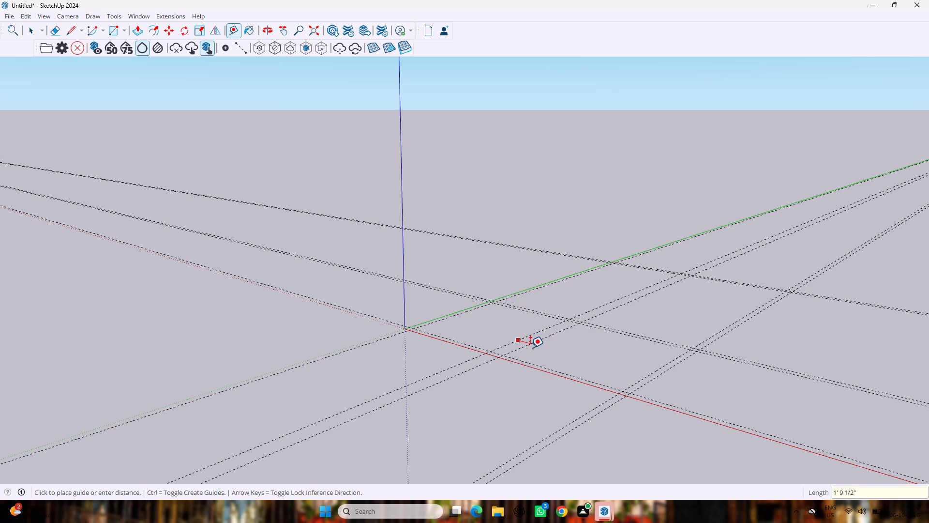
type("9\"")
key("Return")
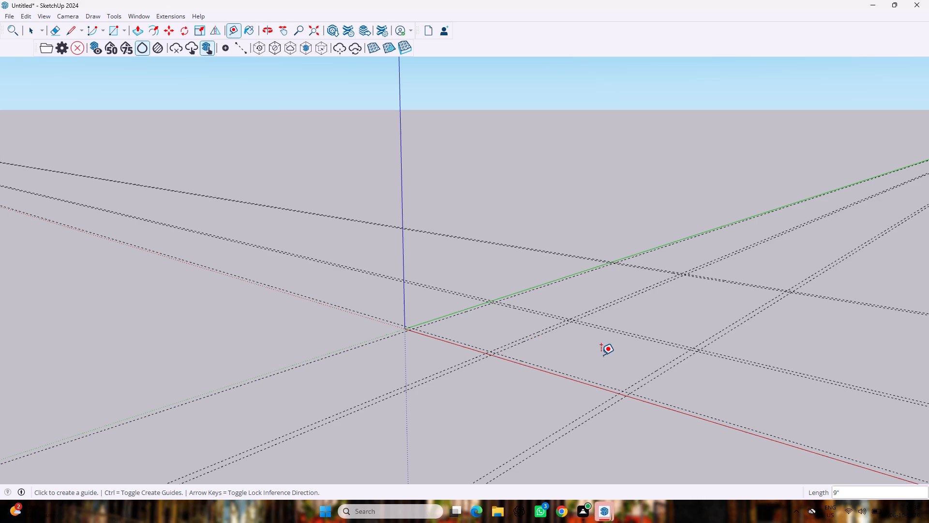
Place a guide line 7' from the inner guide beside the red axis, plus another 9" beyond it along the green axis.
left_click(595, 383)
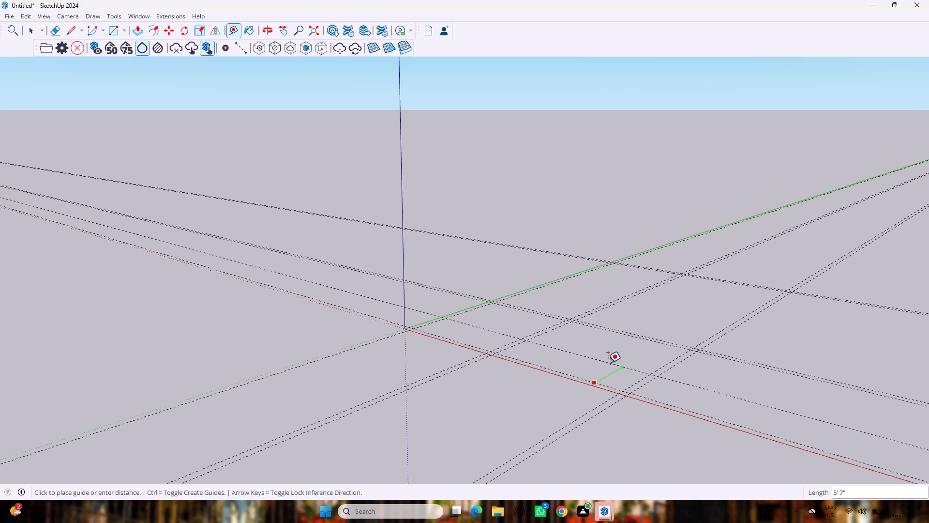
type("7'")
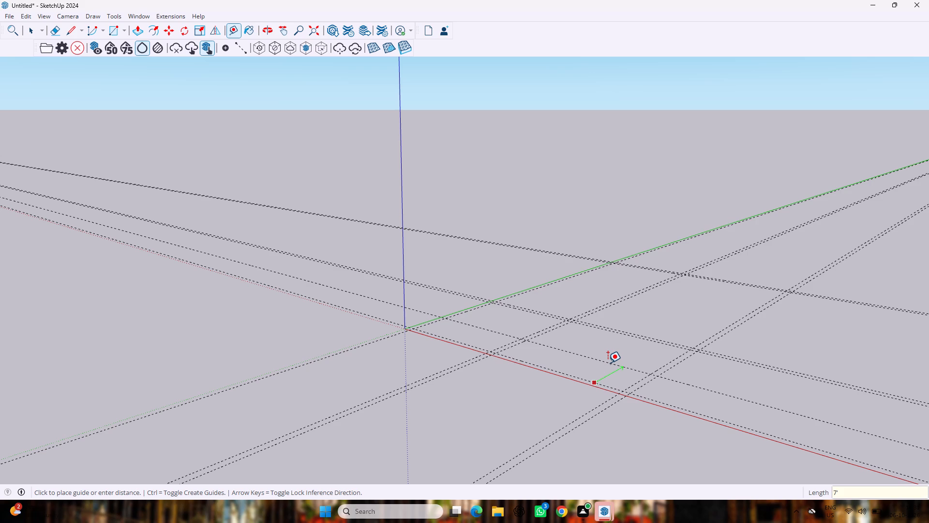
key("Return")
left_click(612, 358)
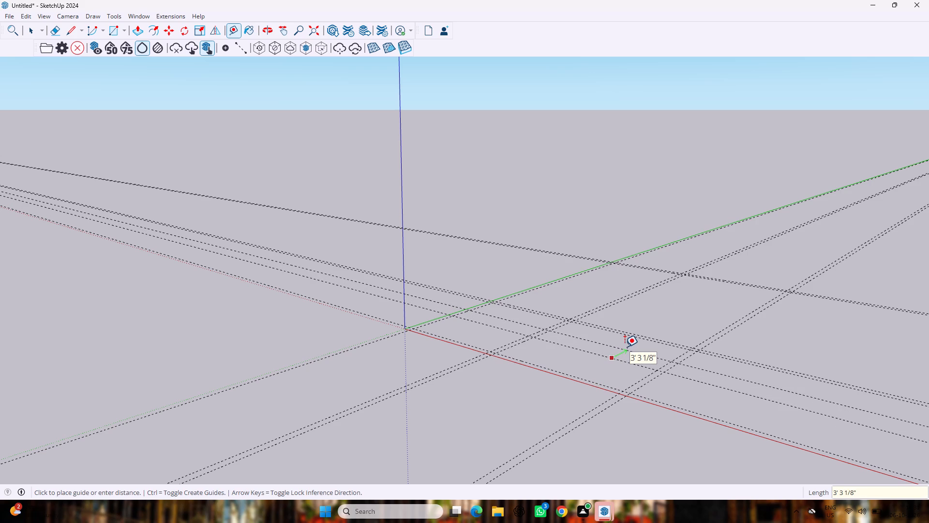
type("9\"'")
key("BackSpace")
key("Return")
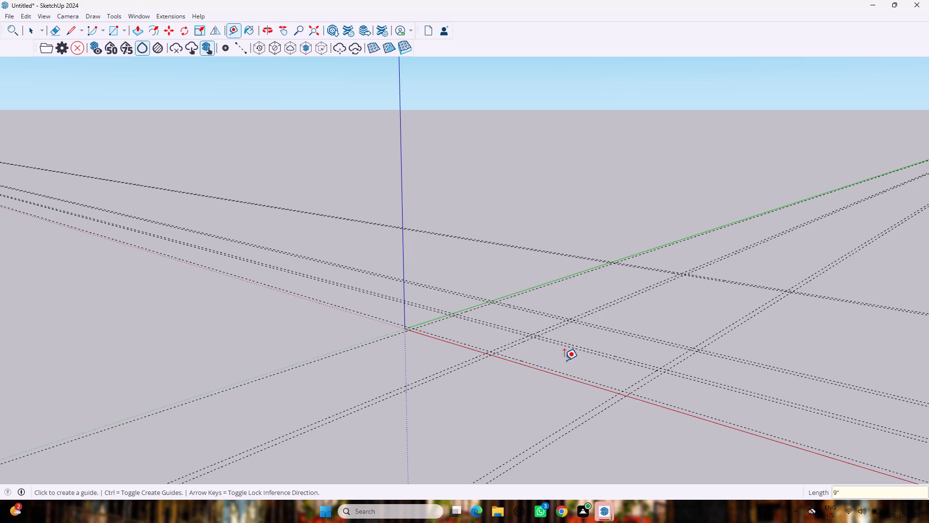
key("space")
Draw a 9" wide rectangle between the paired guides at 29'6", from the red axis to the far 49'3" guides.
scroll(529, 346, "up", 3)
scroll(529, 346, "down", 4)
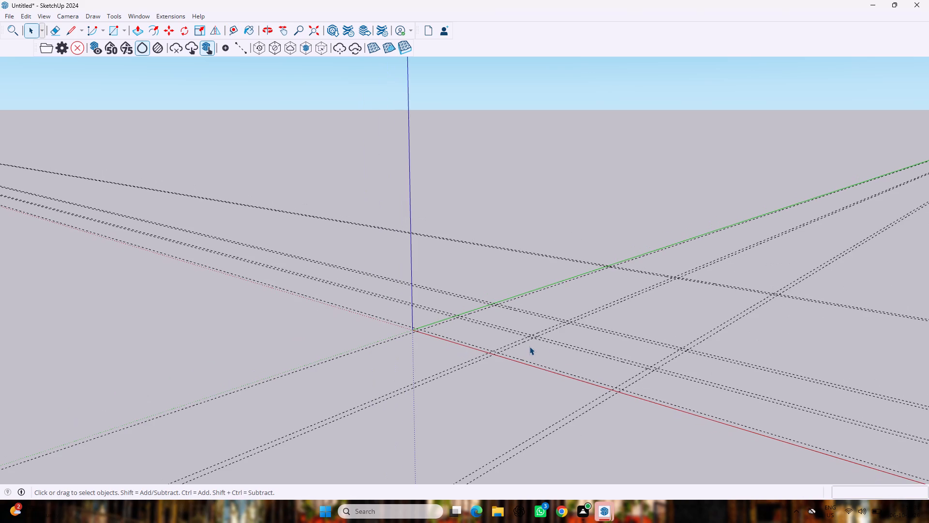
key("r")
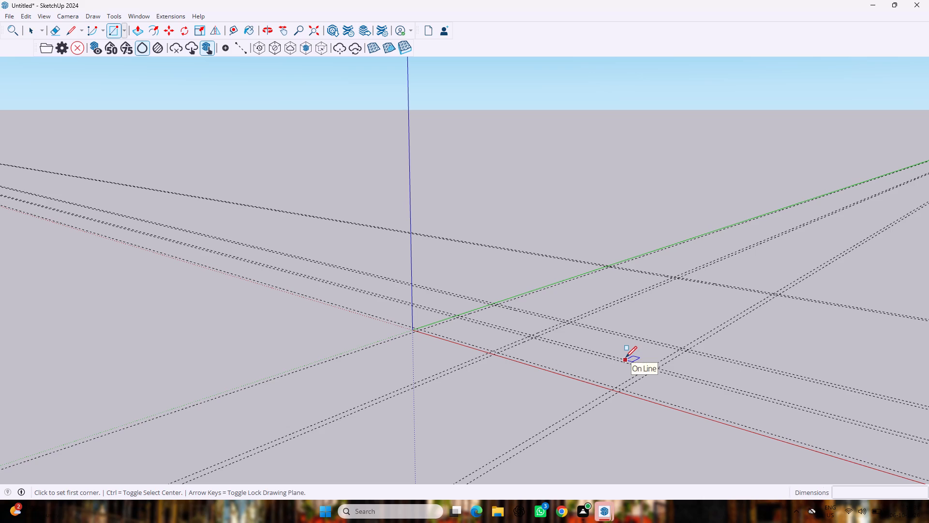
scroll(626, 357, "up", 7)
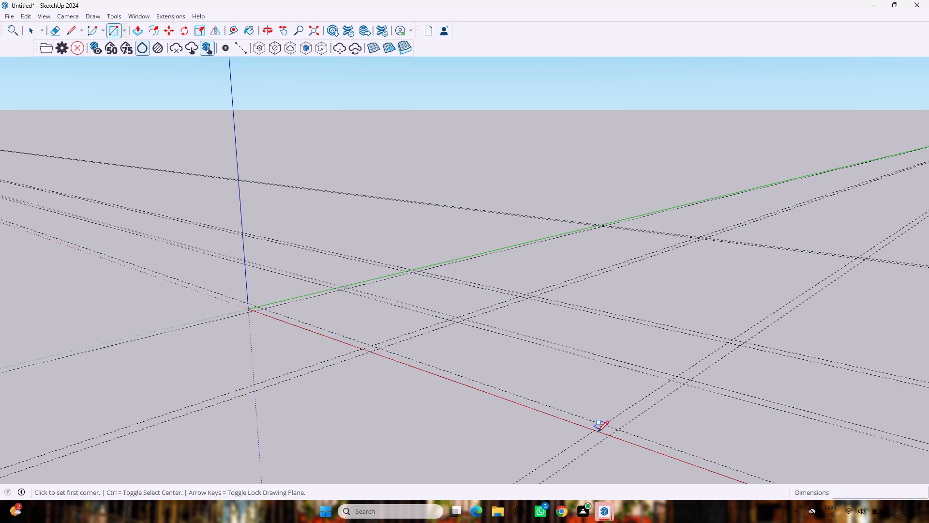
left_click(596, 431)
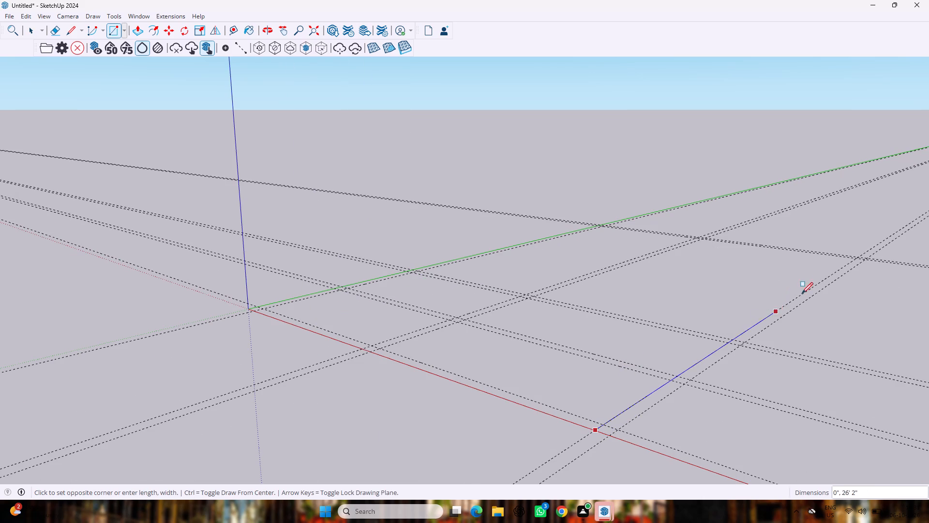
scroll(879, 243, "up", 13)
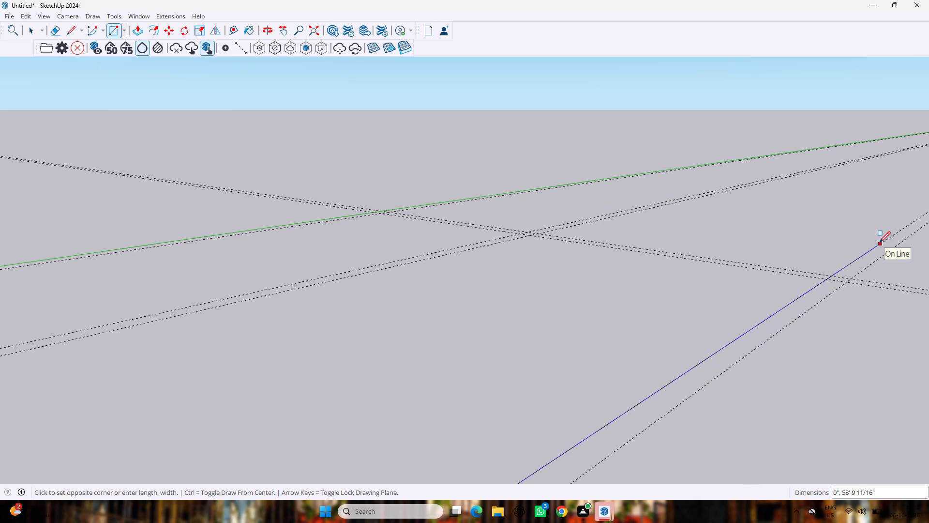
left_click(854, 279)
Draw two wall-strip rectangles about 9" wide, one along the red axis to the origin corner and one along the green axis to the far guides.
scroll(823, 277, "down", 20)
scroll(823, 277, "down", 1)
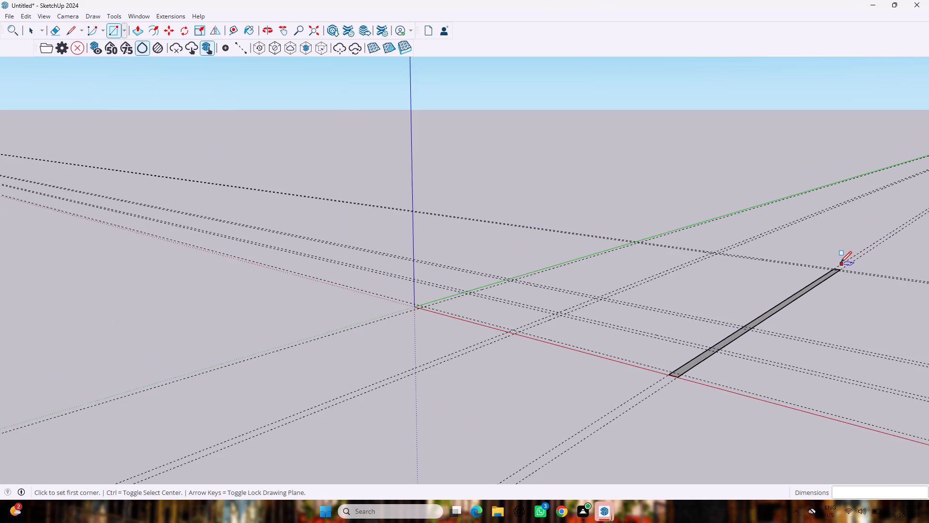
scroll(793, 269, "up", 4)
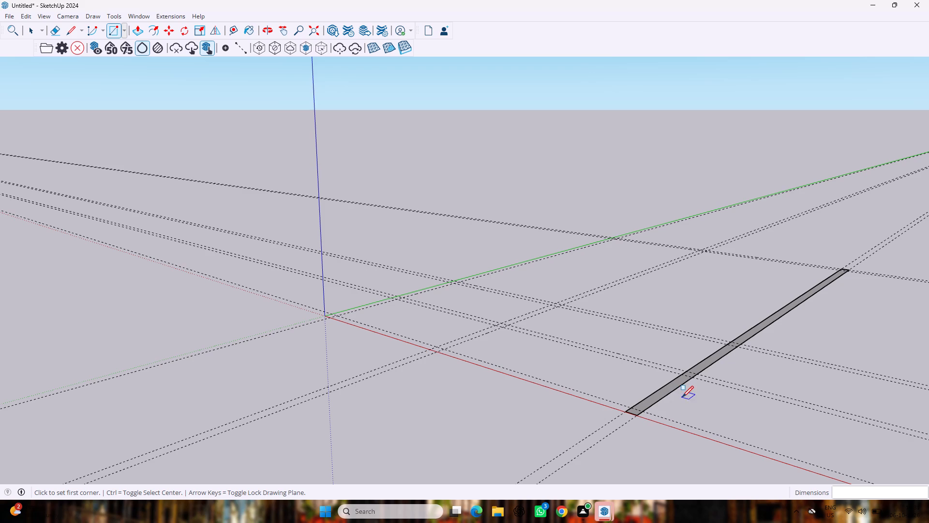
left_click(634, 416)
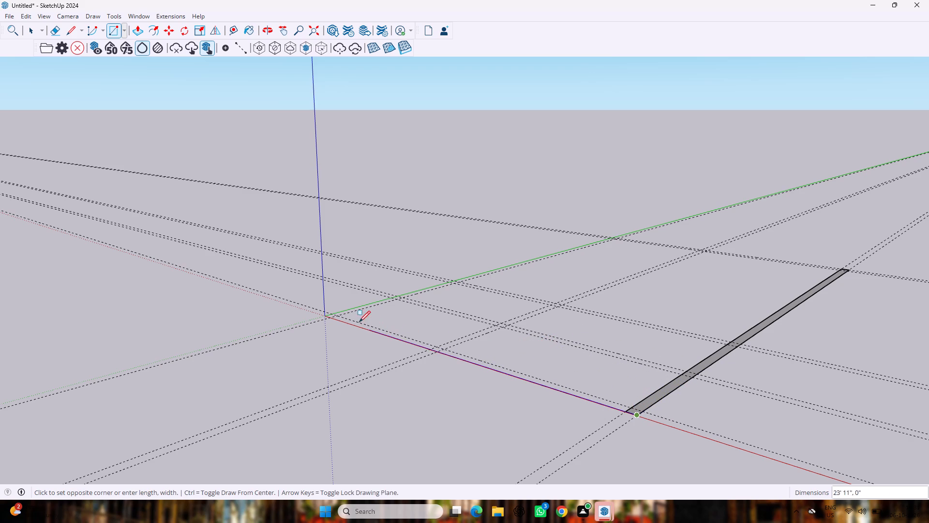
left_click(331, 314)
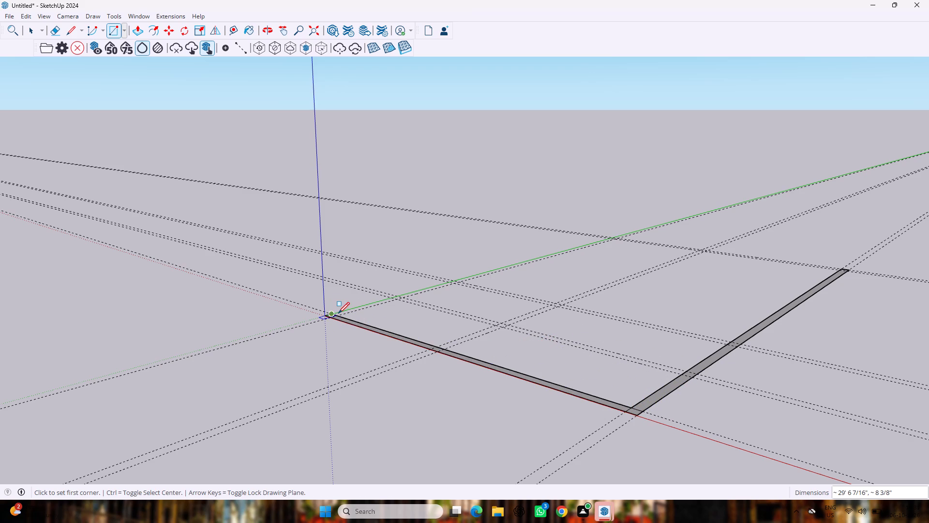
scroll(335, 313, "up", 4)
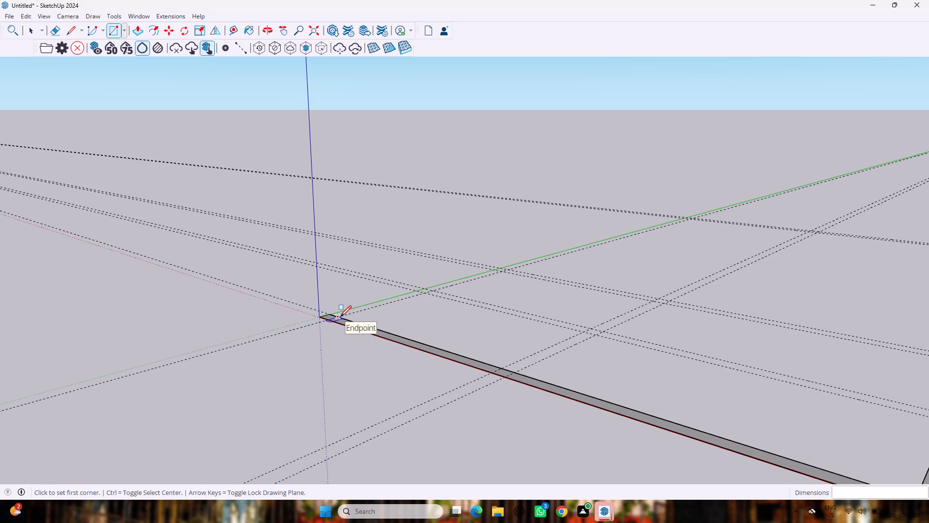
left_click(337, 317)
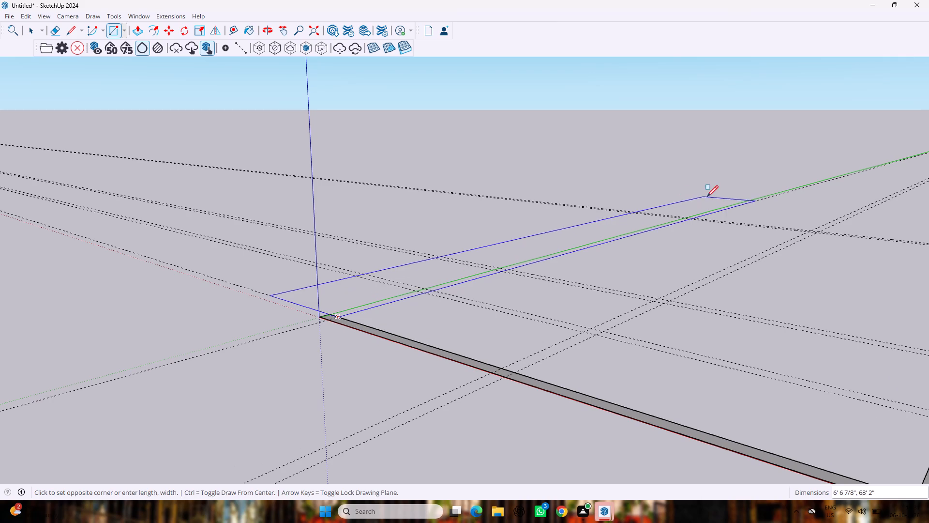
scroll(685, 212, "up", 13)
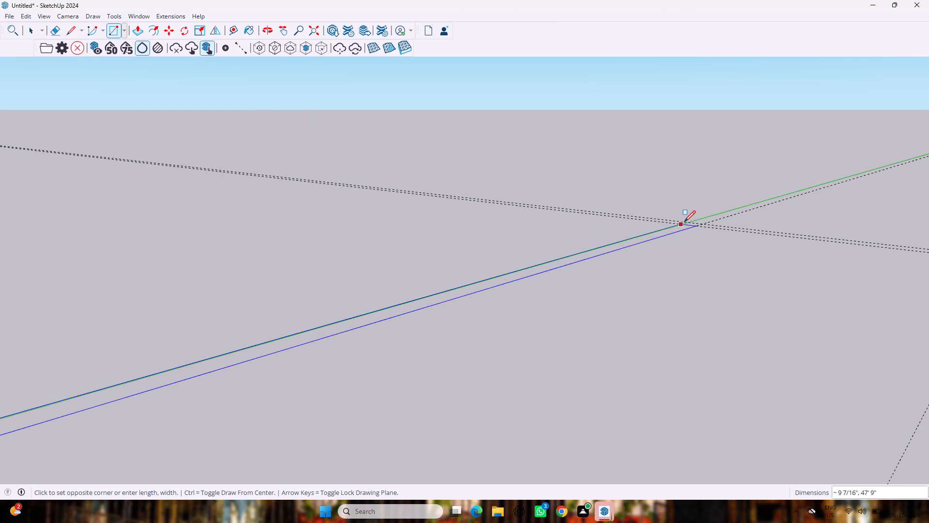
left_click(689, 222)
Draw a 9" wide wall-strip rectangle about 28'9" long between the far 49'3" guides, connecting the two long side walls.
scroll(692, 231, "down", 7)
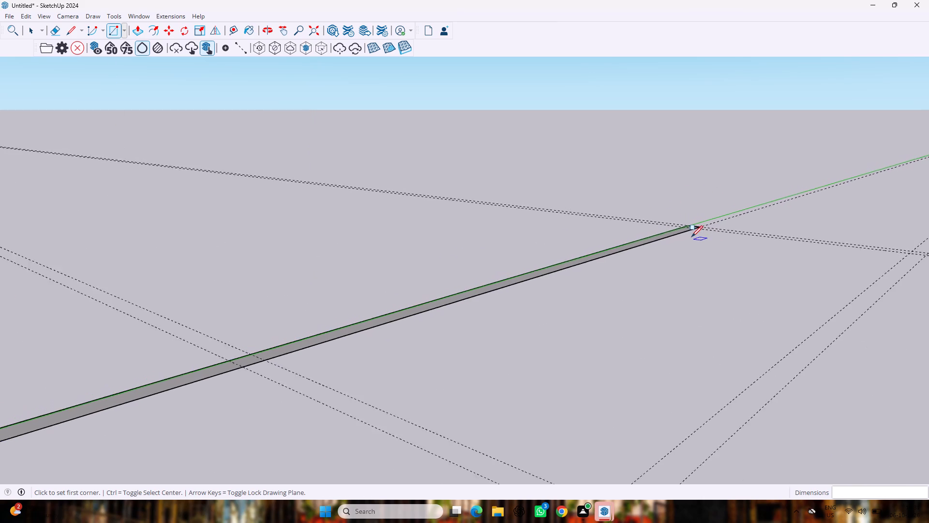
scroll(691, 237, "down", 13)
scroll(691, 237, "up", 1)
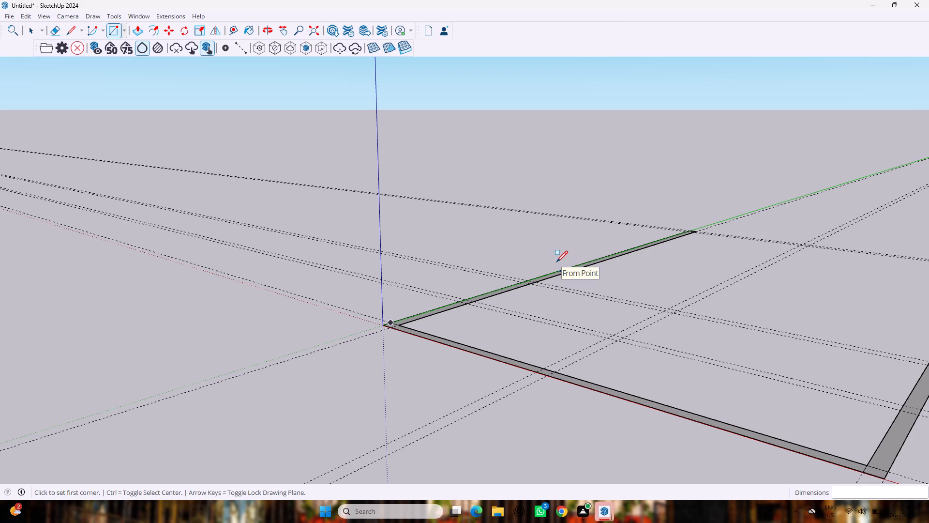
scroll(569, 262, "down", 7)
middle_click(740, 246)
scroll(739, 245, "up", 9)
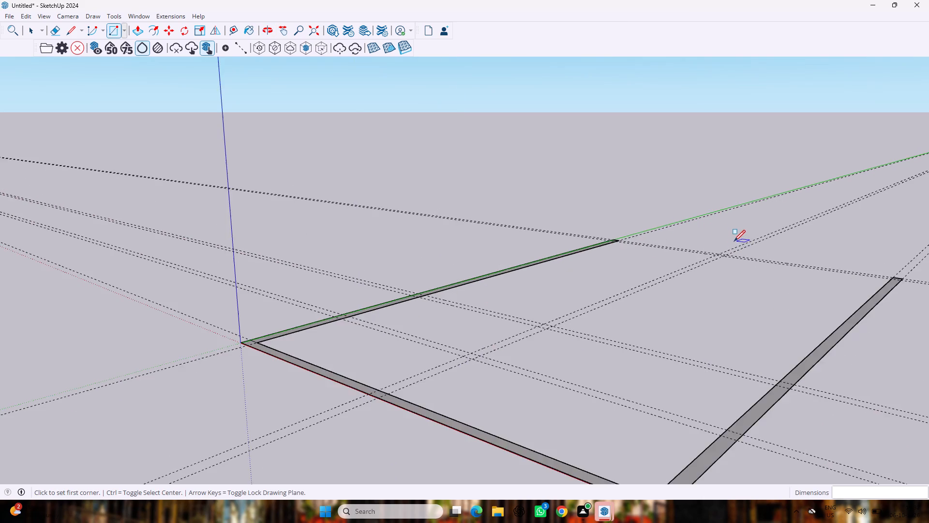
scroll(734, 241, "up", 4)
middle_click_drag(587, 251, 562, 292)
scroll(628, 224, "up", 4)
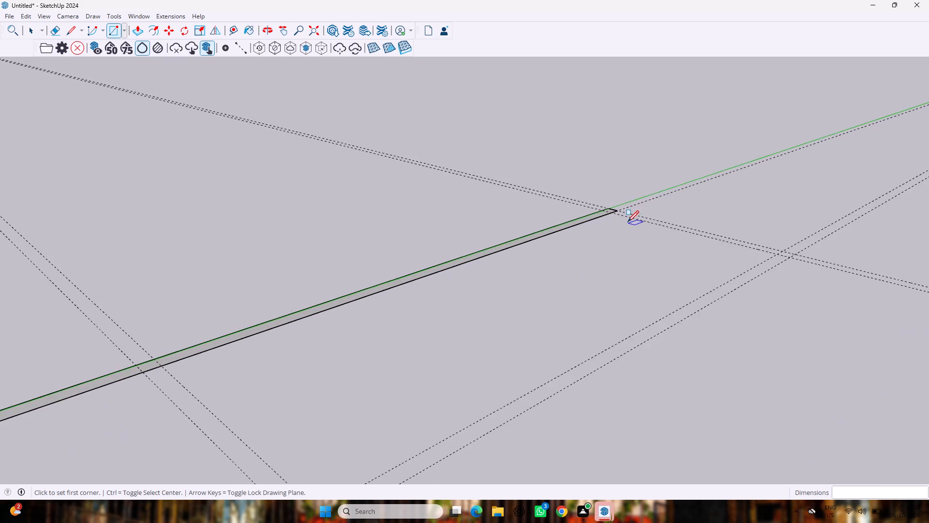
scroll(628, 222, "up", 7)
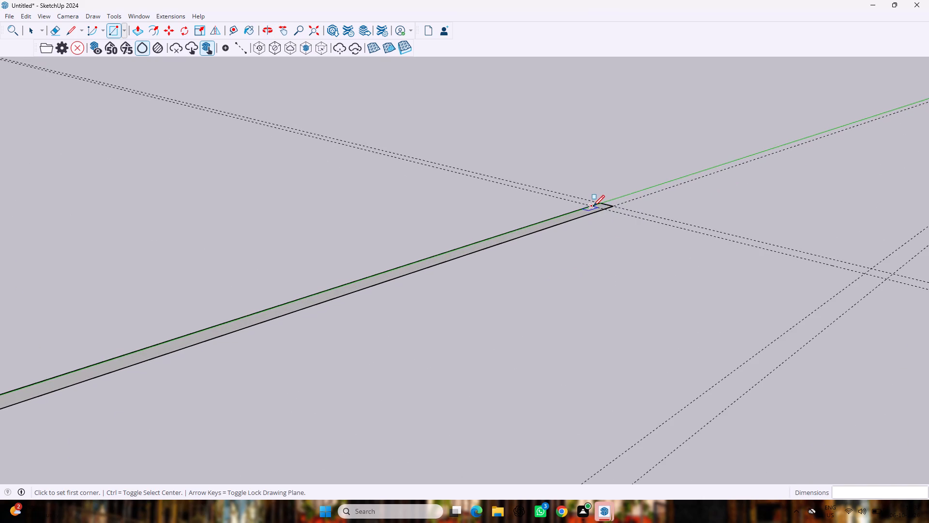
left_click(593, 206)
scroll(757, 250, "down", 20)
scroll(757, 250, "down", 7)
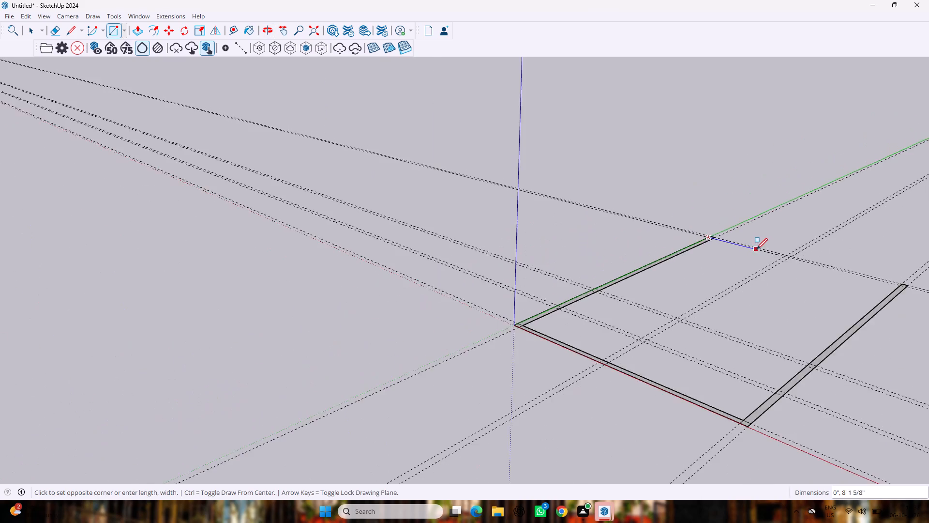
scroll(756, 249, "down", 4)
scroll(873, 257, "up", 7)
scroll(879, 299, "up", 7)
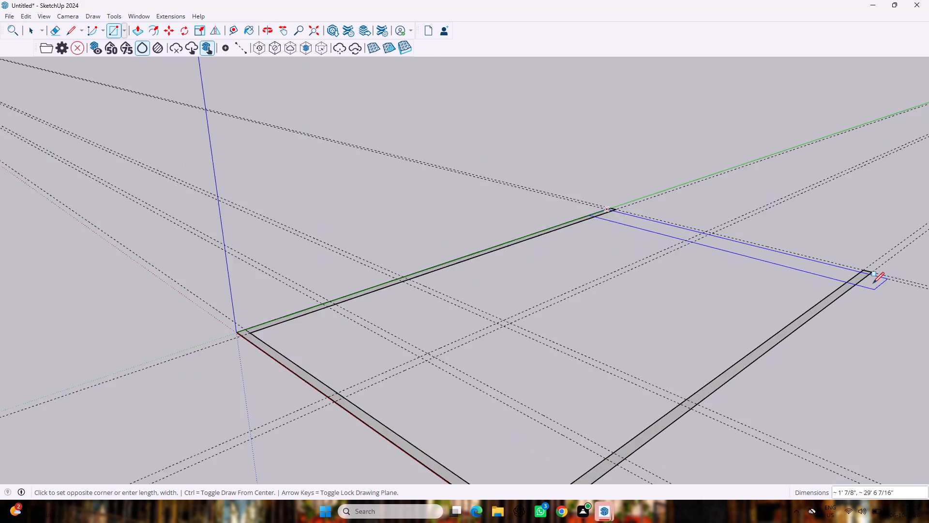
scroll(873, 283, "up", 6)
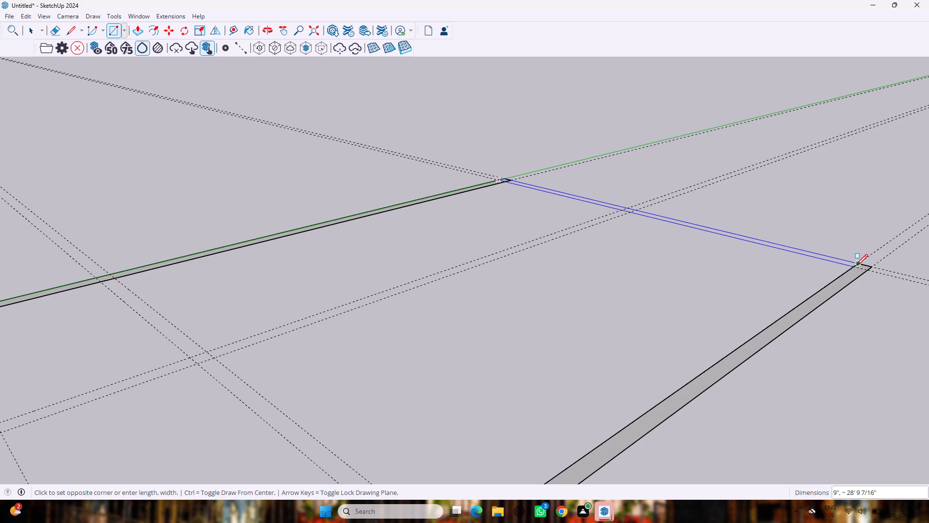
left_click(857, 265)
Cut out the large face enclosed by the four outer wall strips, keeping the strips themselves.
key("space")
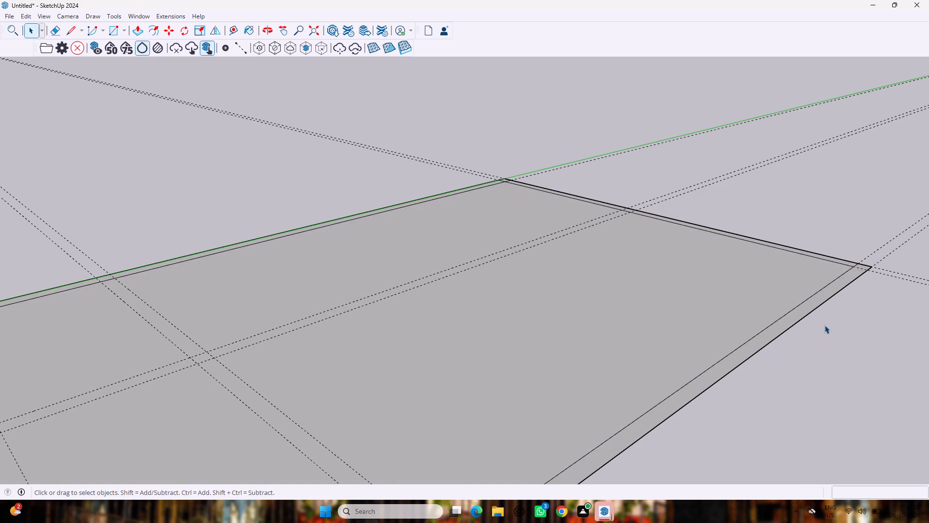
scroll(824, 324, "down", 12)
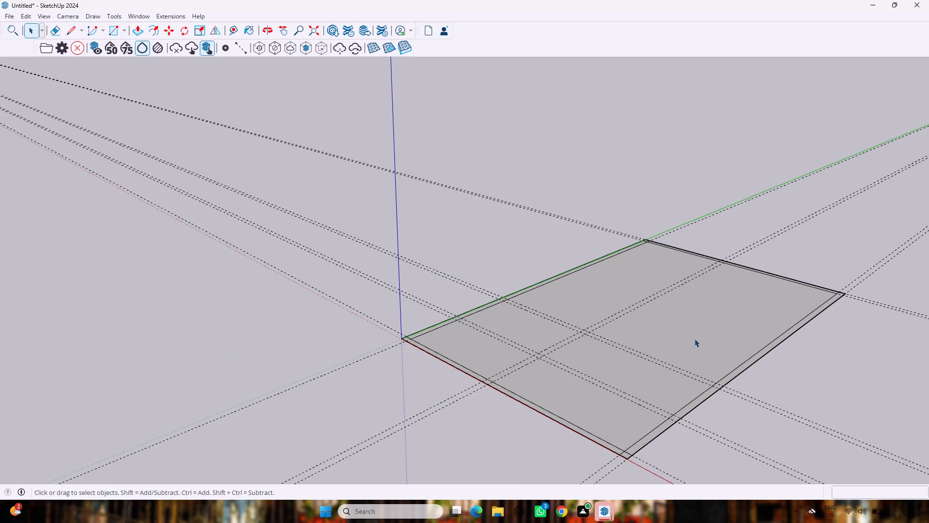
key("ctrl+x")
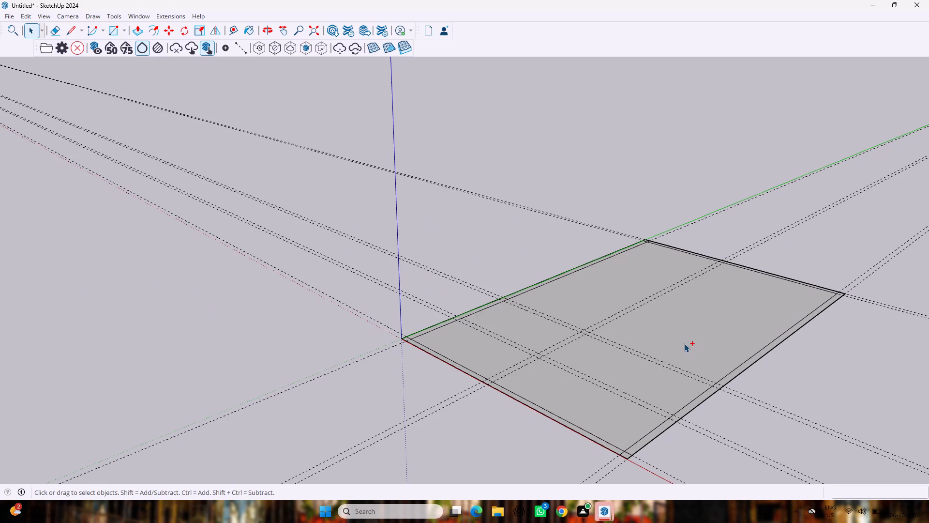
left_click(684, 343)
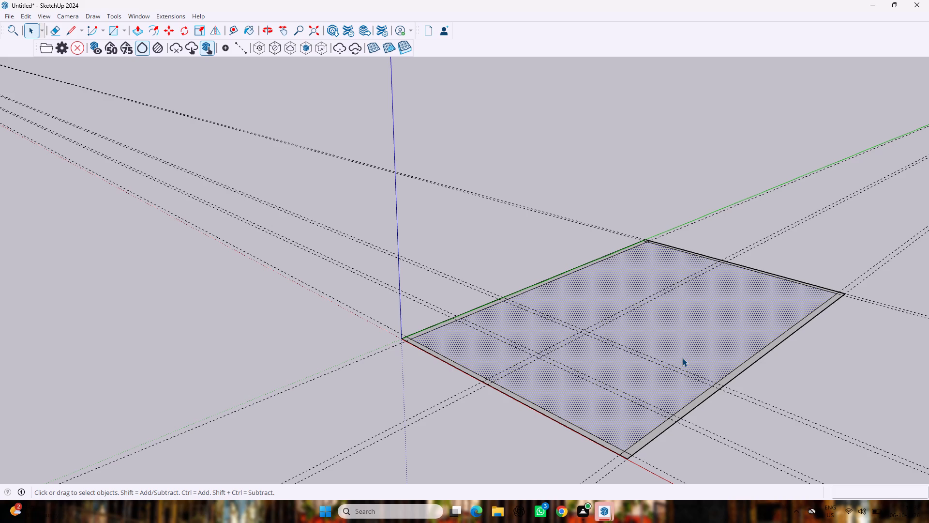
left_click(682, 358)
key("ctrl+x")
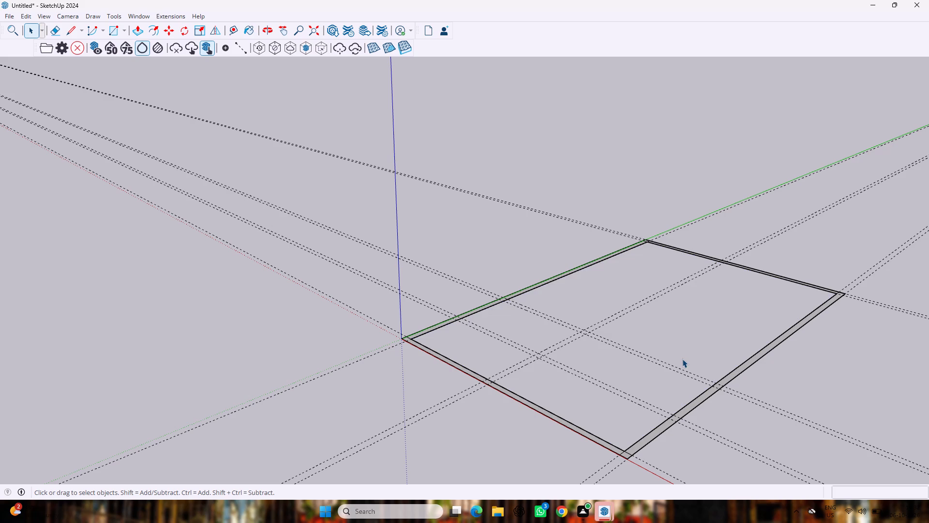
Draw a 9" by 15'9" partition rectangle between the paired 11'11" guides, from the red-axis wall to the outer 15' guide.
scroll(677, 351, "up", 1)
middle_click_drag(677, 351, 603, 353)
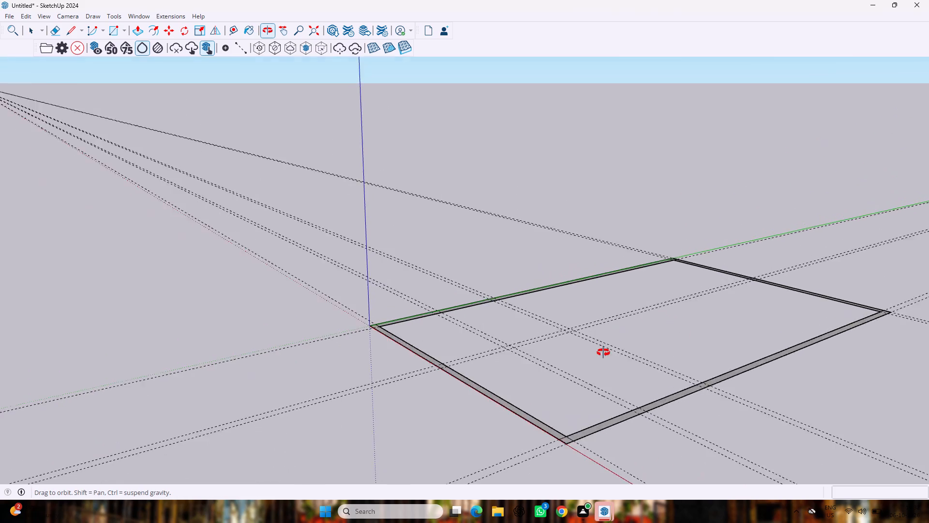
middle_click_drag(603, 353, 600, 356)
scroll(591, 371, "up", 4)
key("r")
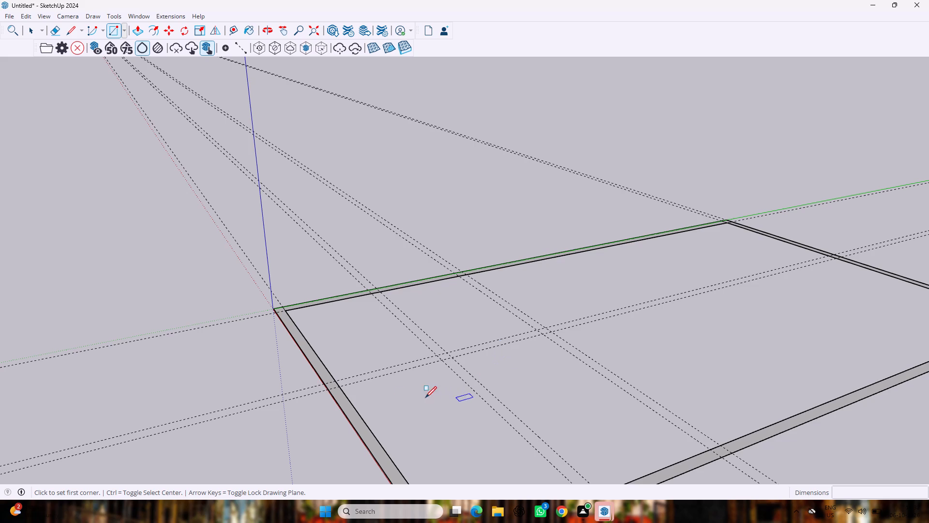
scroll(369, 390, "down", 4)
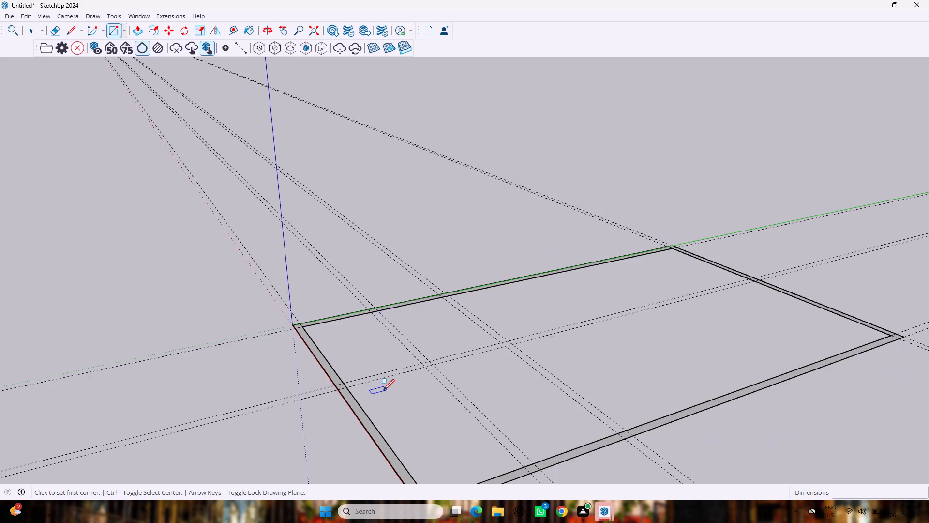
scroll(383, 390, "down", 5)
middle_click_drag(351, 399, 435, 400)
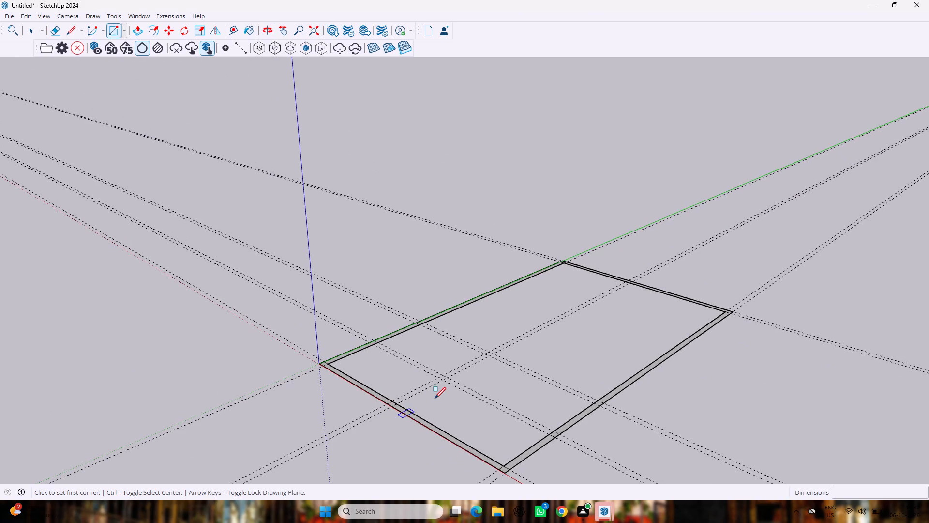
middle_click_drag(394, 397, 450, 413)
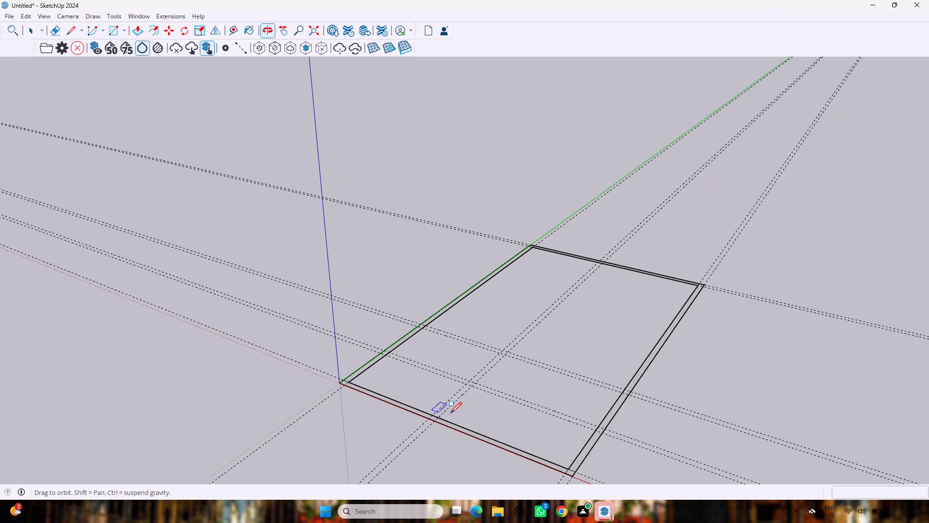
middle_click_drag(450, 413, 450, 414)
left_click(432, 414)
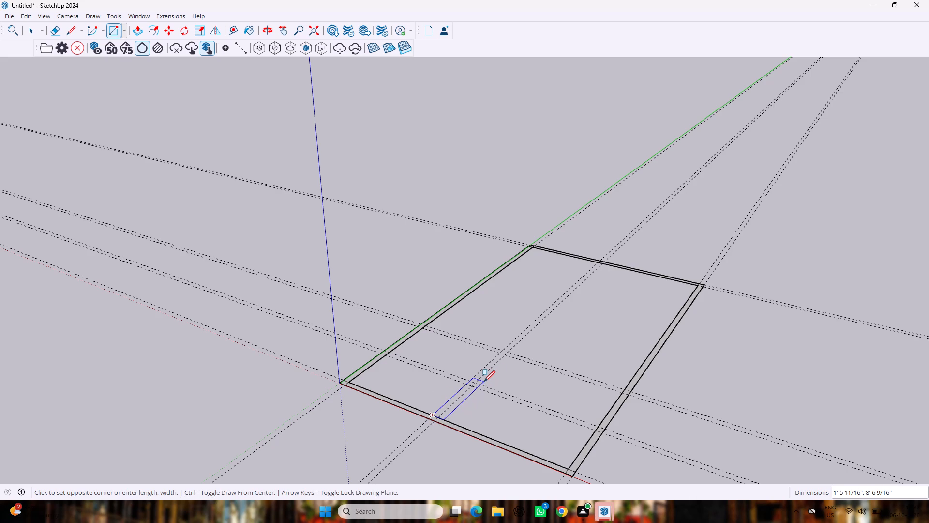
left_click(510, 353)
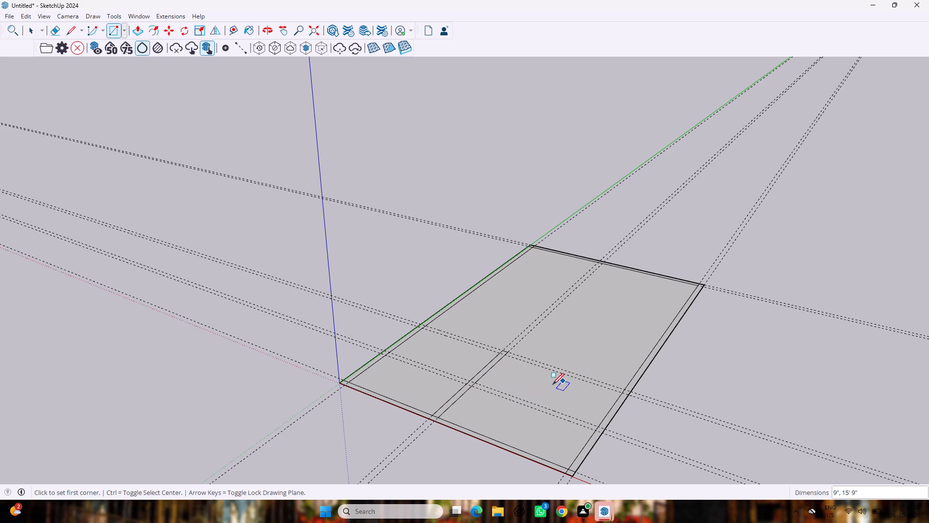
Draw a 9" by 15'4" cross-partition rectangle between the paired 7' guides, from the first partition to the 29'6" side wall.
left_click(472, 387)
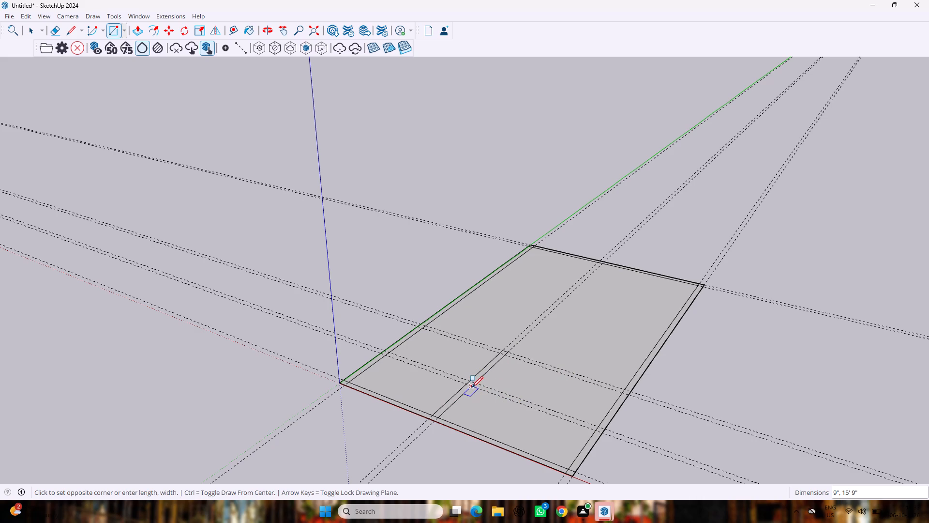
left_click(599, 425)
Cut out the two room faces on either side of the cross partition, keeping only the wall and partition strips.
key("space")
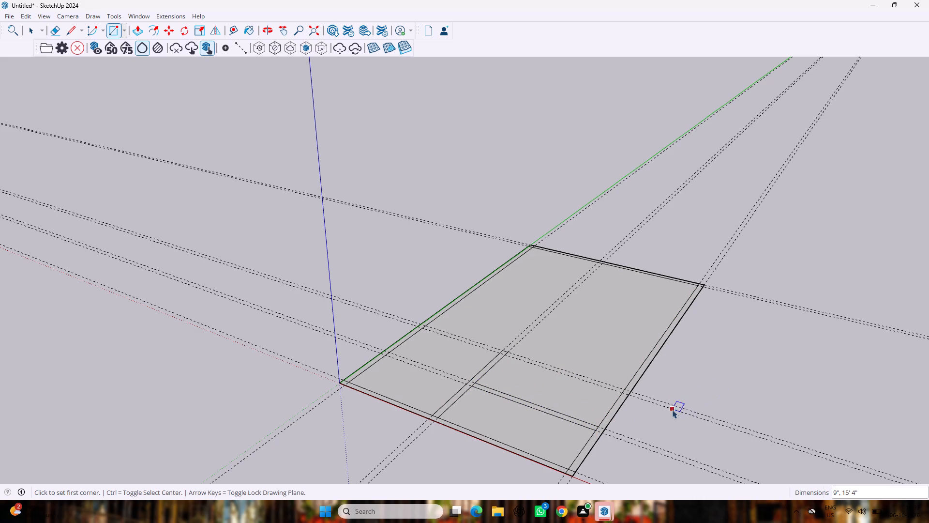
left_click(564, 395)
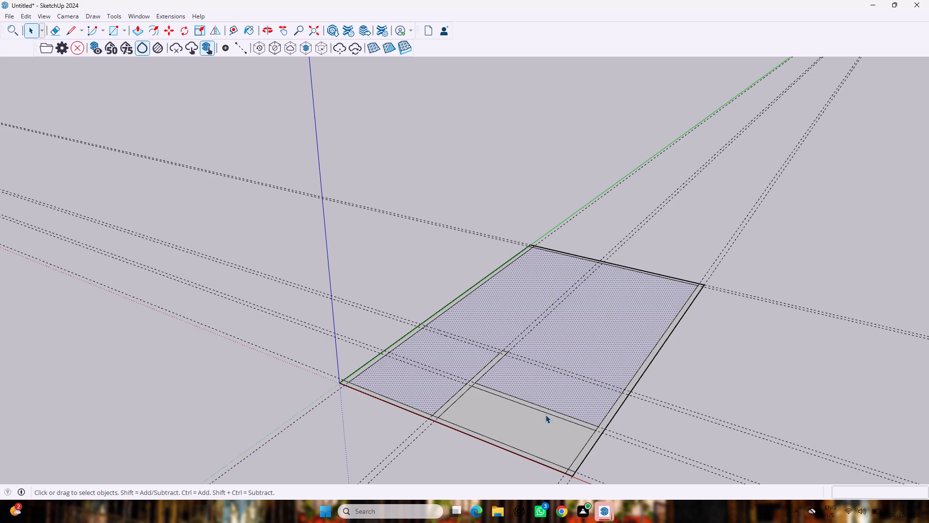
left_click(530, 417)
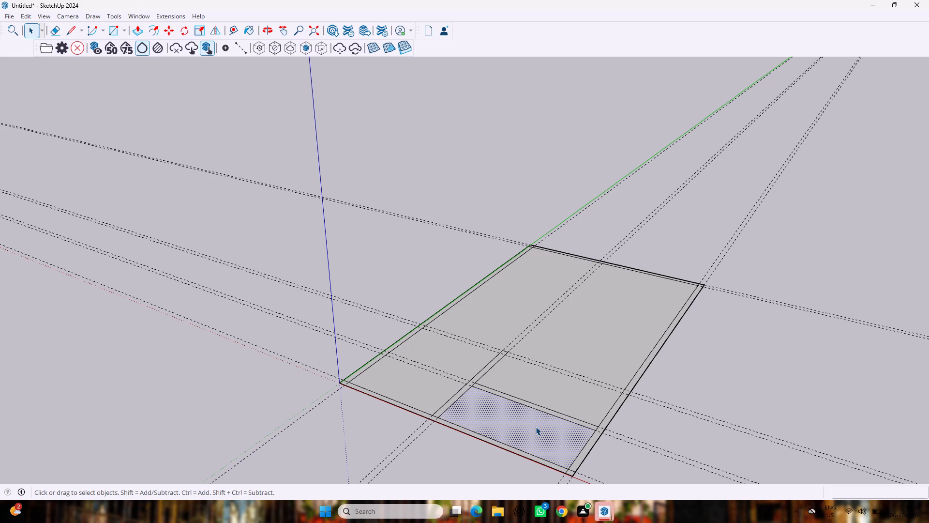
key("ctrl+x")
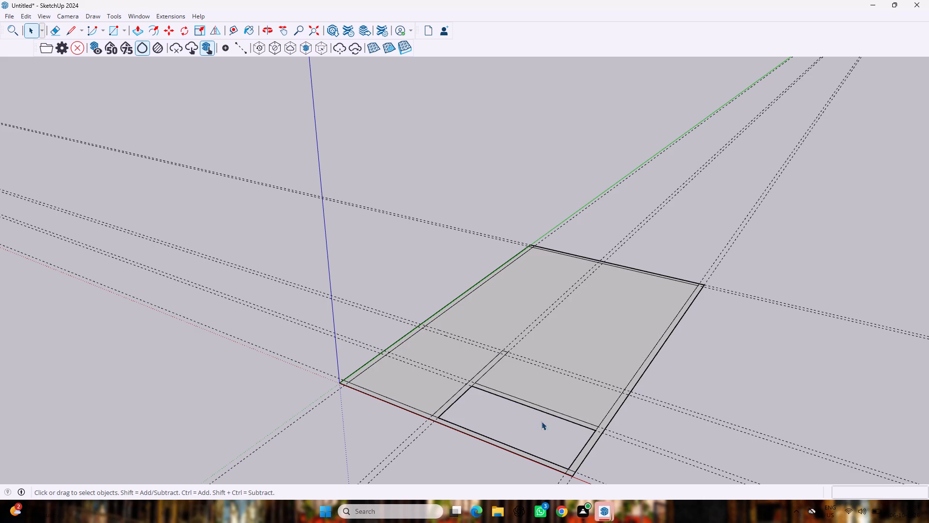
left_click(582, 378)
key("ctrl+x")
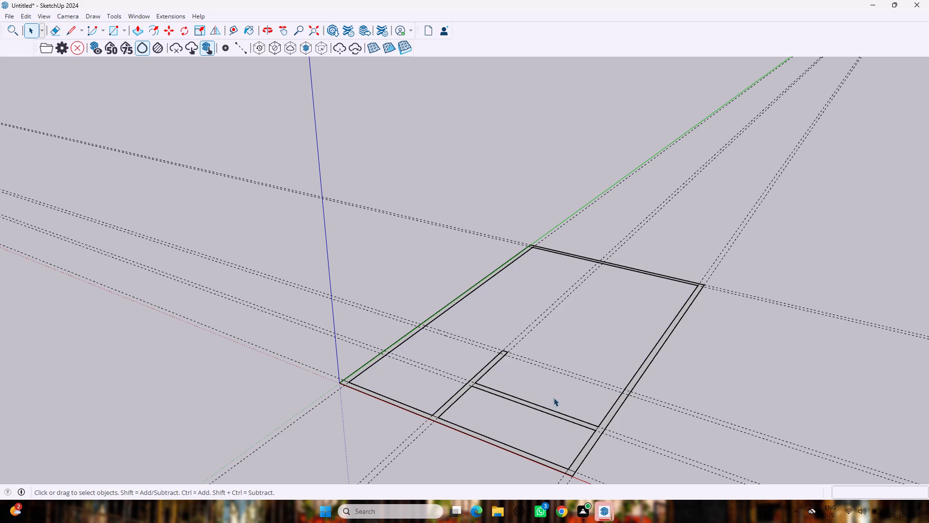
Erase the interior partition guides: the 7' and 15' pairs parallel to the red axis and the 11'11" pair parallel to the green axis.
middle_click_drag(485, 409, 534, 356)
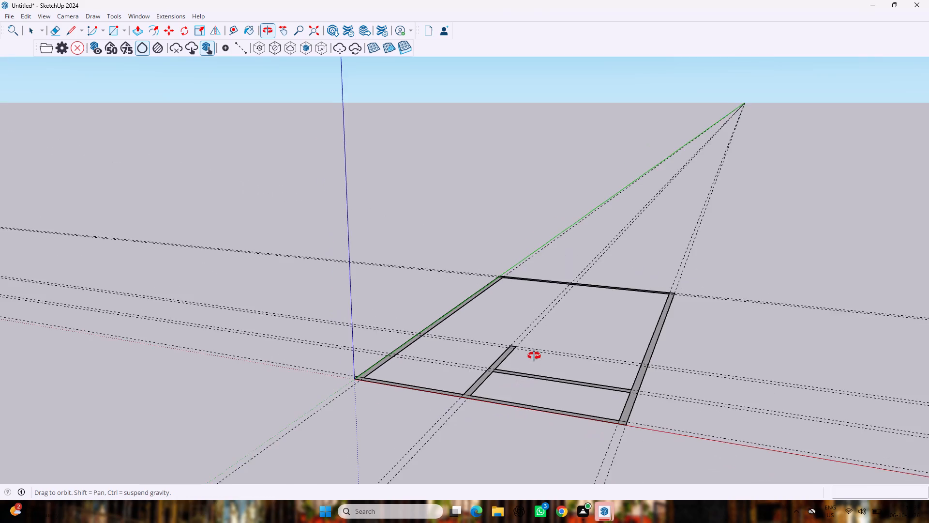
middle_click_drag(534, 356, 531, 369)
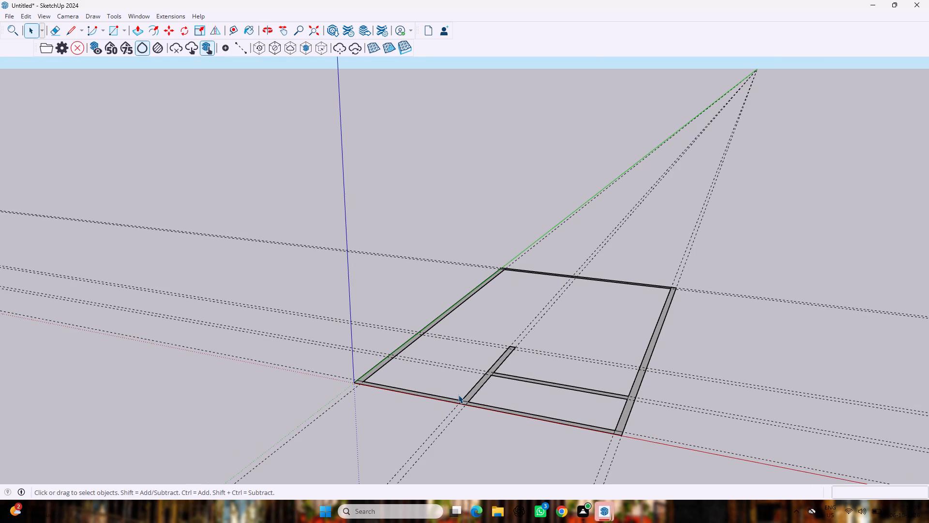
middle_click_drag(482, 392, 495, 416)
scroll(498, 392, "up", 3)
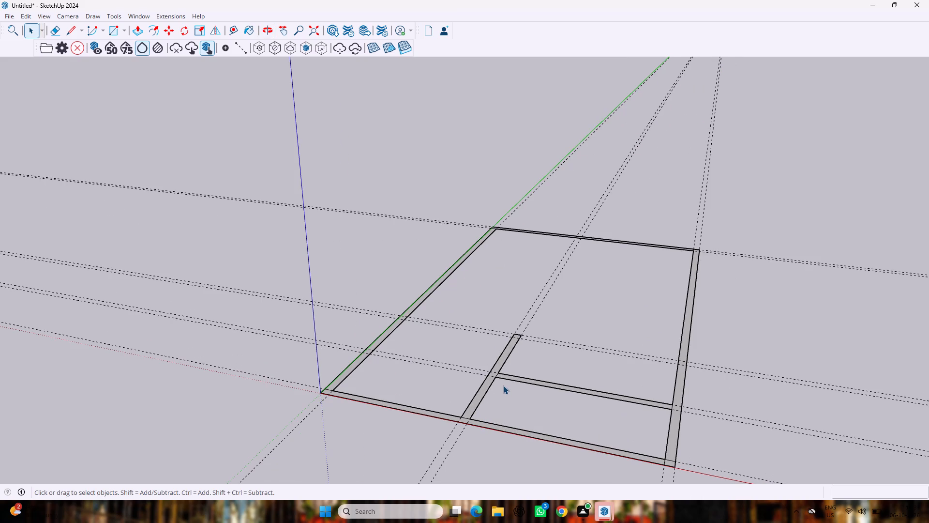
scroll(503, 385, "down", 2)
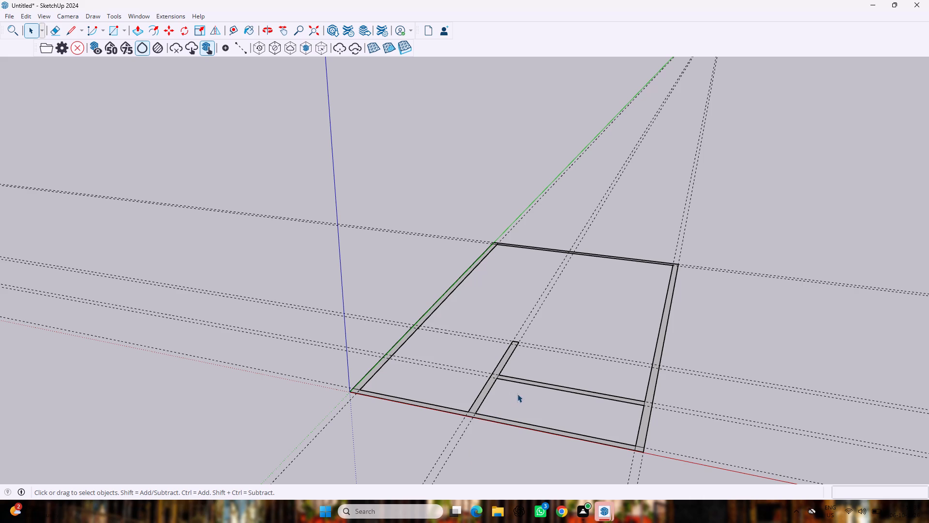
scroll(491, 371, "up", 7)
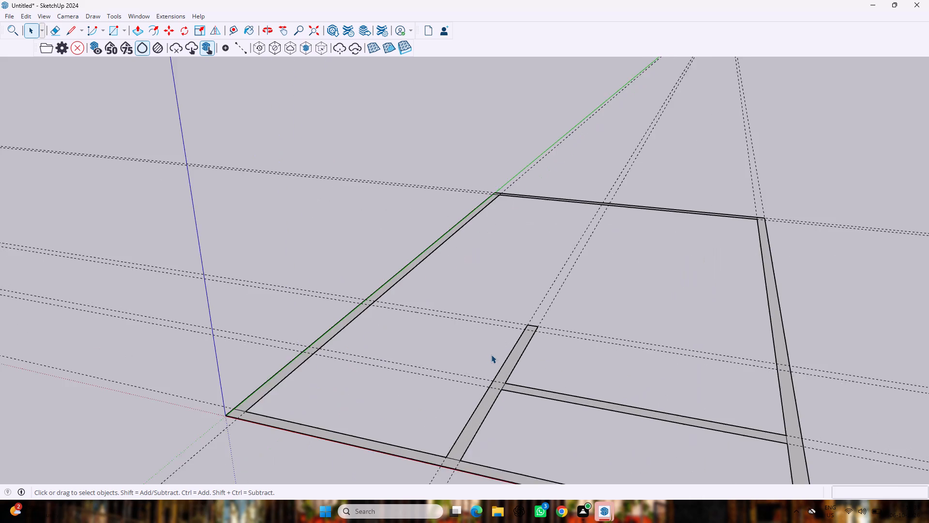
key("e")
left_click_drag(476, 366, 474, 372)
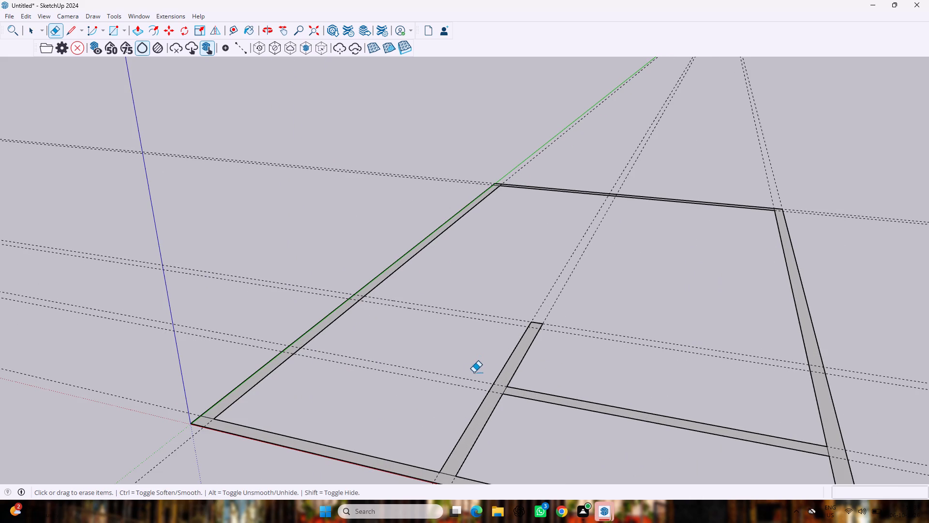
left_click_drag(474, 372, 456, 395)
left_click_drag(486, 313, 482, 334)
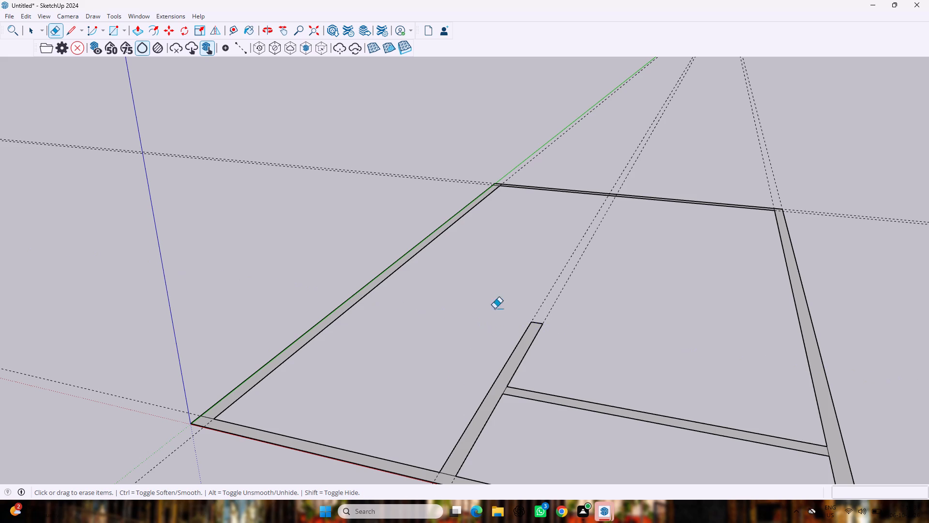
left_click_drag(521, 254, 591, 275)
scroll(585, 286, "down", 7)
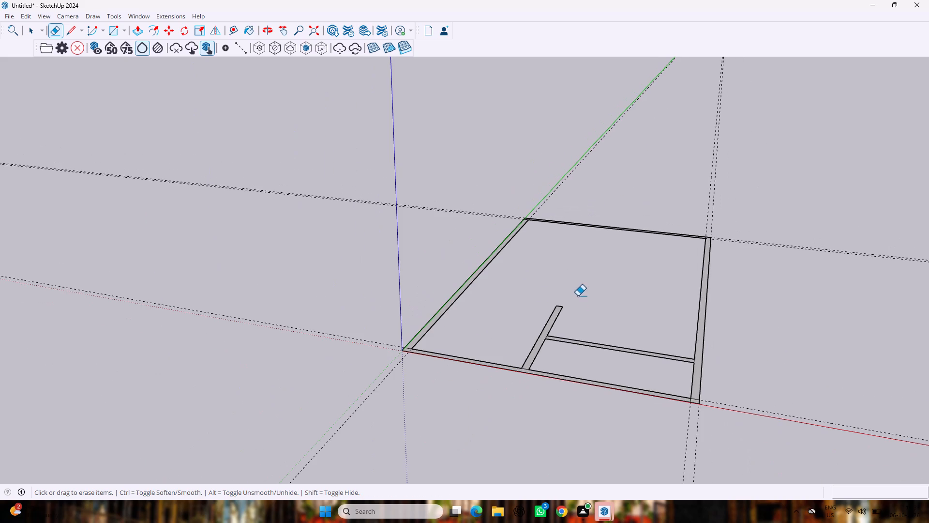
Erase the short edge dividing the first partition from the cross partition at their junction.
key("space")
scroll(594, 312, "up", 3)
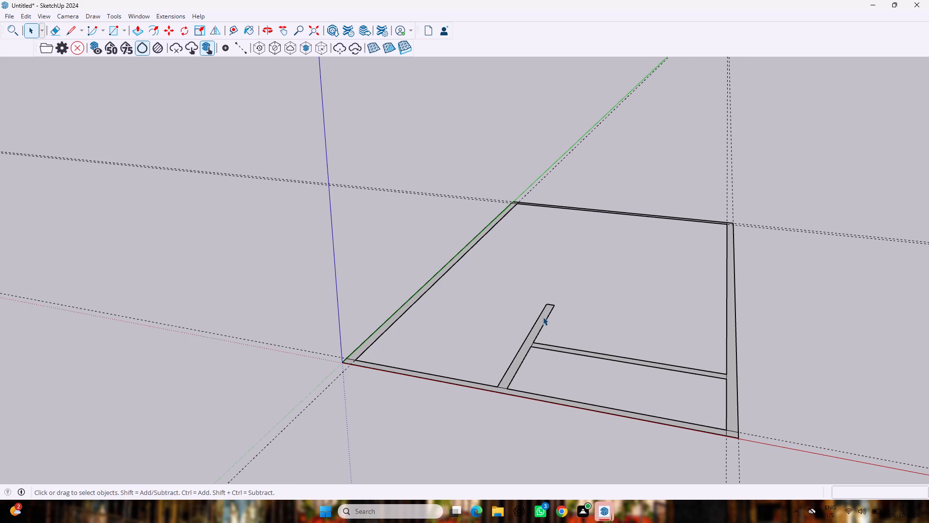
scroll(543, 317, "down", 1)
scroll(500, 370, "up", 3)
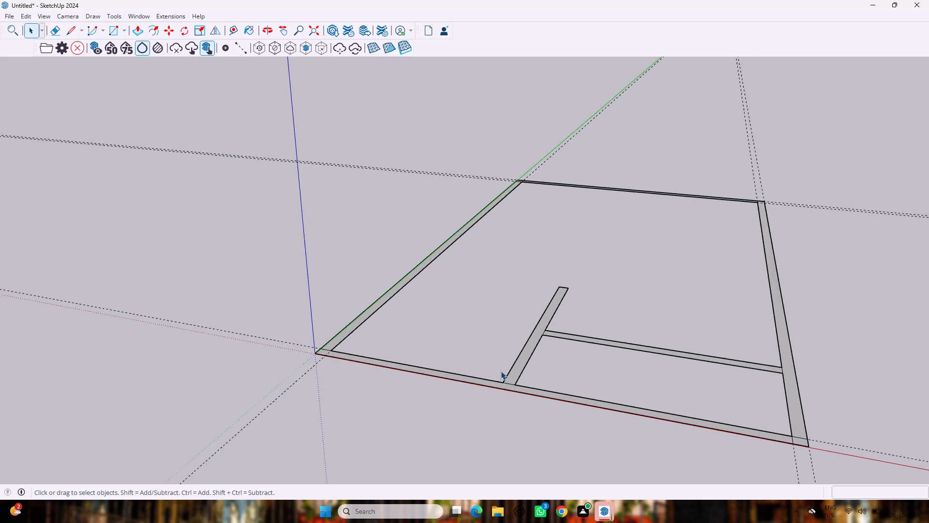
scroll(501, 371, "up", 3)
scroll(547, 350, "up", 2)
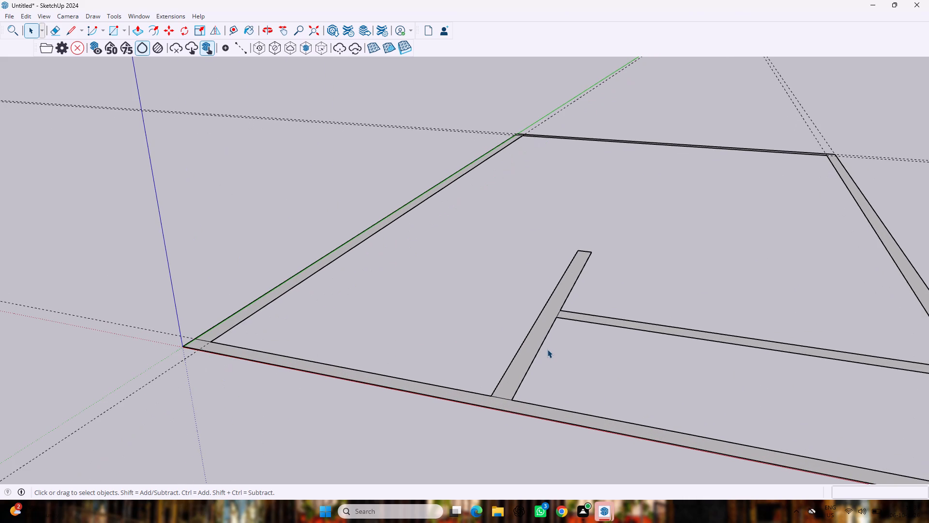
key("e")
scroll(558, 341, "up", 7)
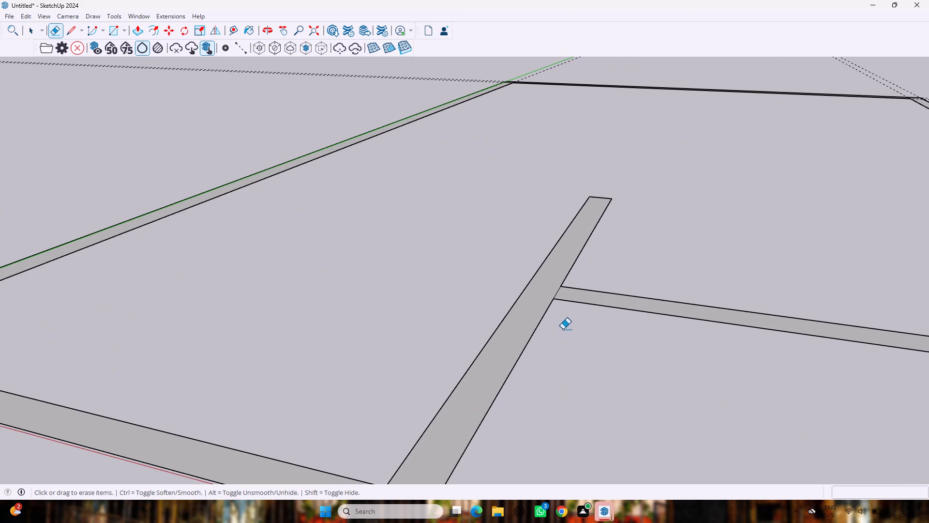
left_click_drag(551, 293, 571, 297)
scroll(572, 297, "down", 8)
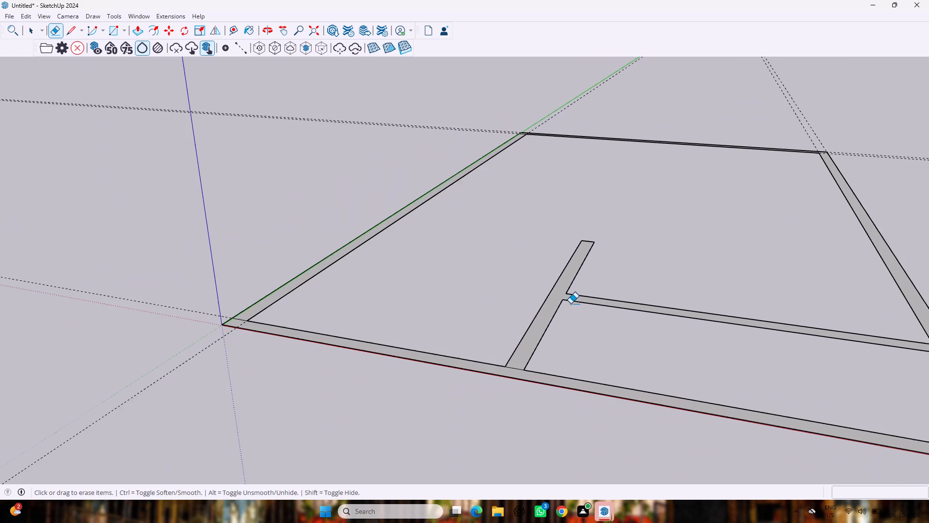
scroll(573, 334, "up", 4)
key("space")
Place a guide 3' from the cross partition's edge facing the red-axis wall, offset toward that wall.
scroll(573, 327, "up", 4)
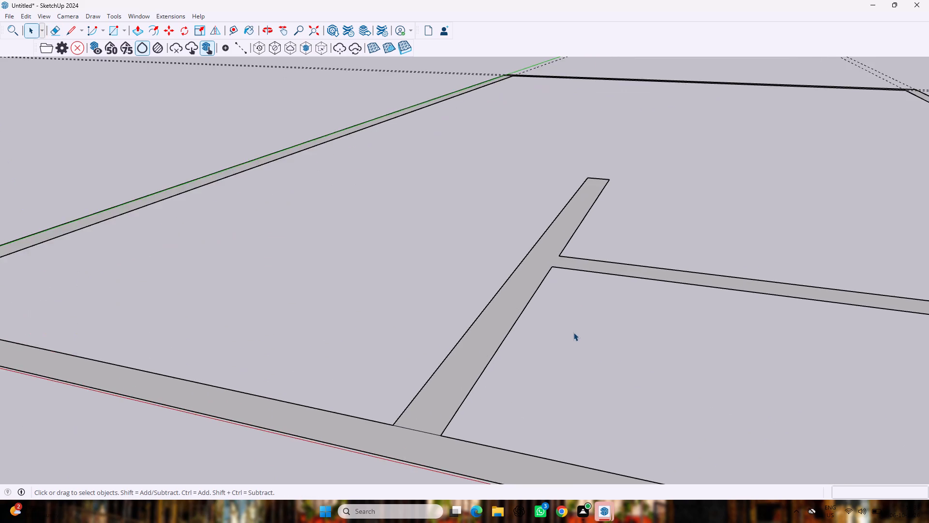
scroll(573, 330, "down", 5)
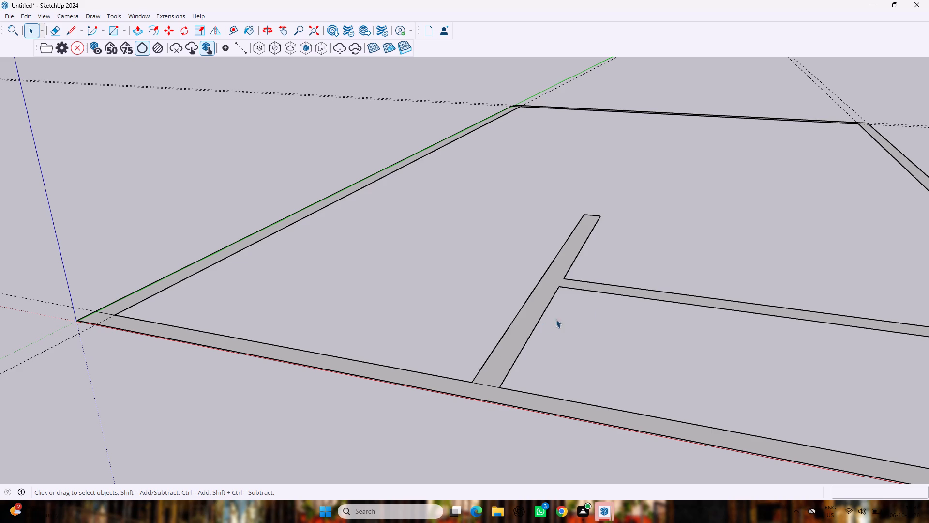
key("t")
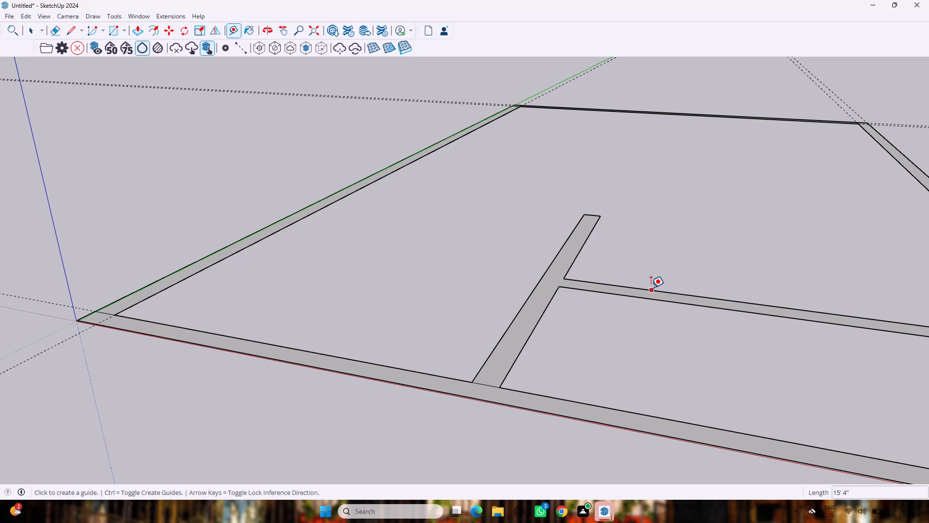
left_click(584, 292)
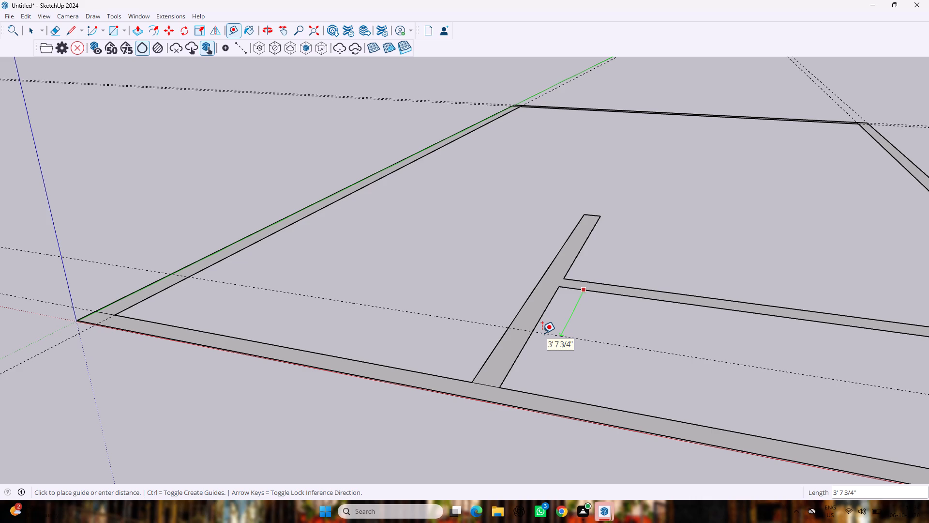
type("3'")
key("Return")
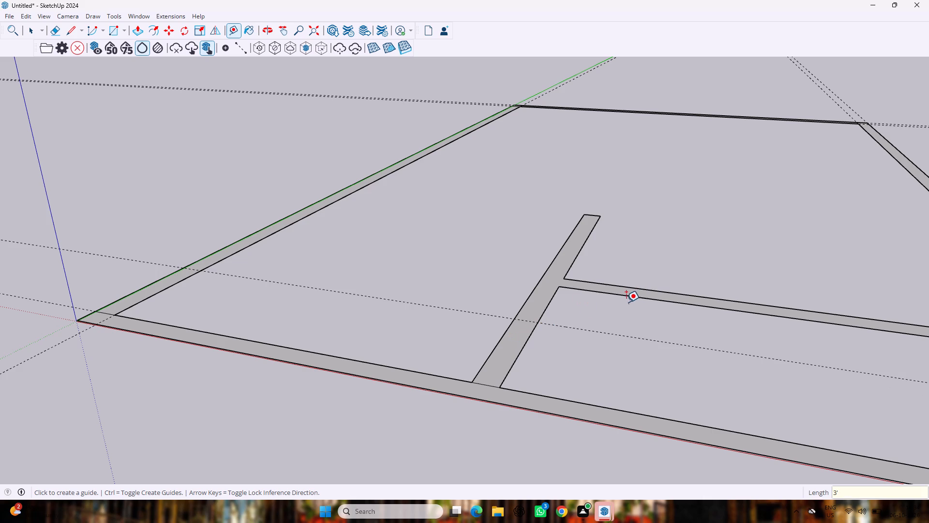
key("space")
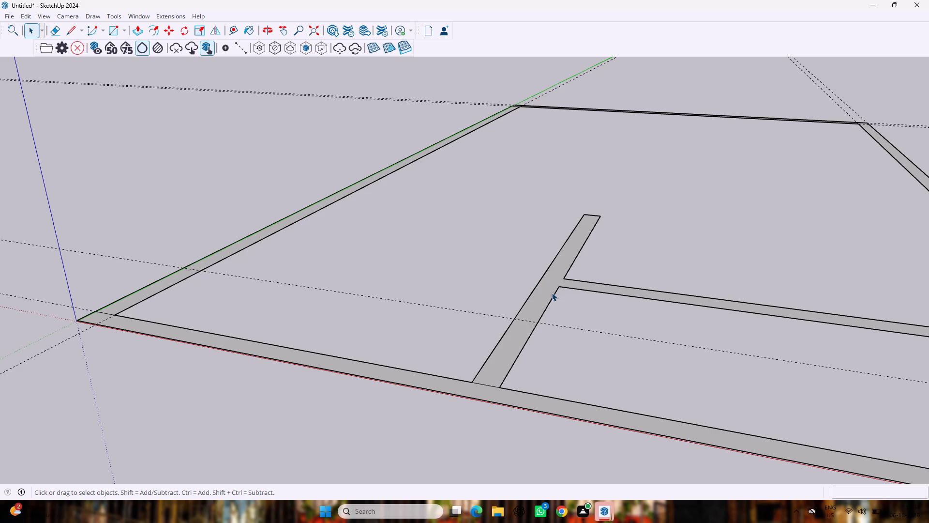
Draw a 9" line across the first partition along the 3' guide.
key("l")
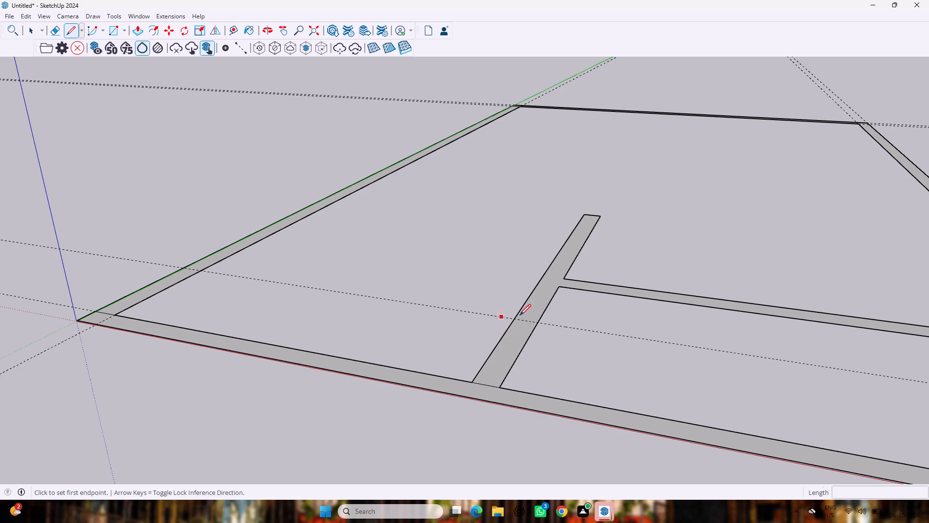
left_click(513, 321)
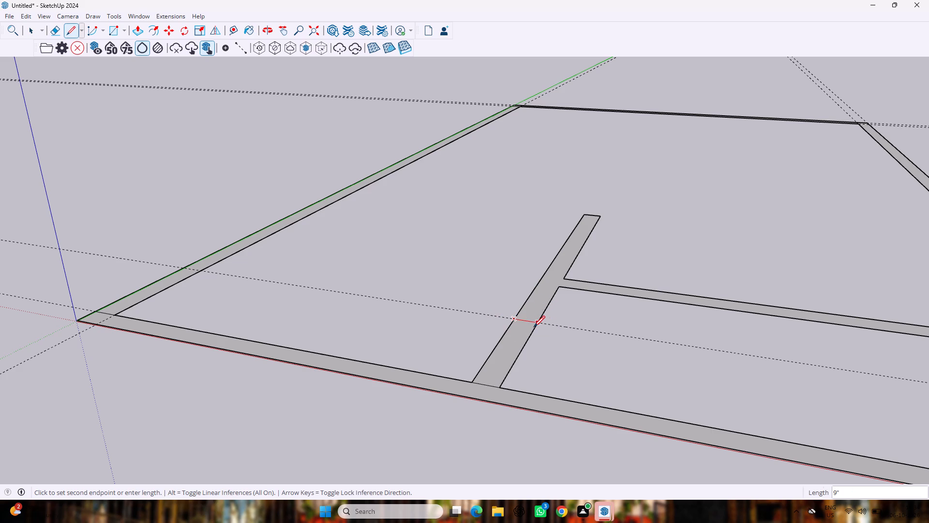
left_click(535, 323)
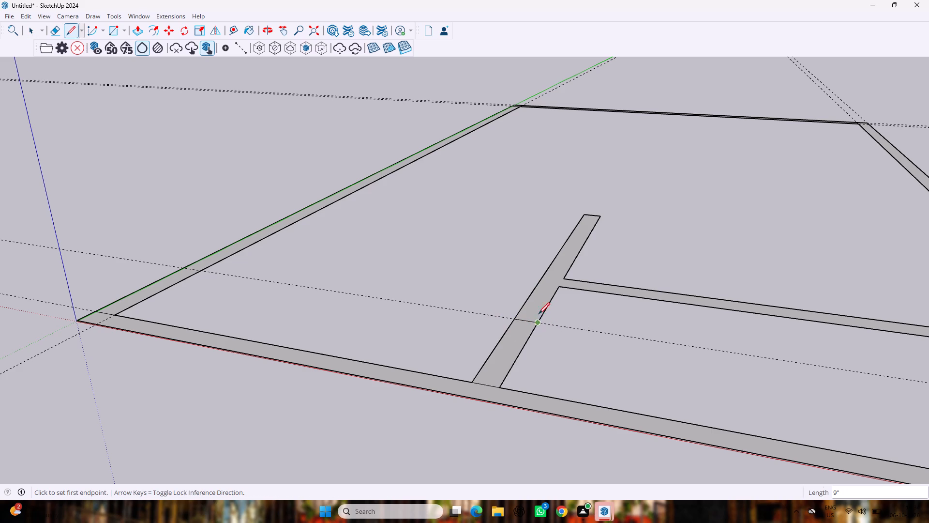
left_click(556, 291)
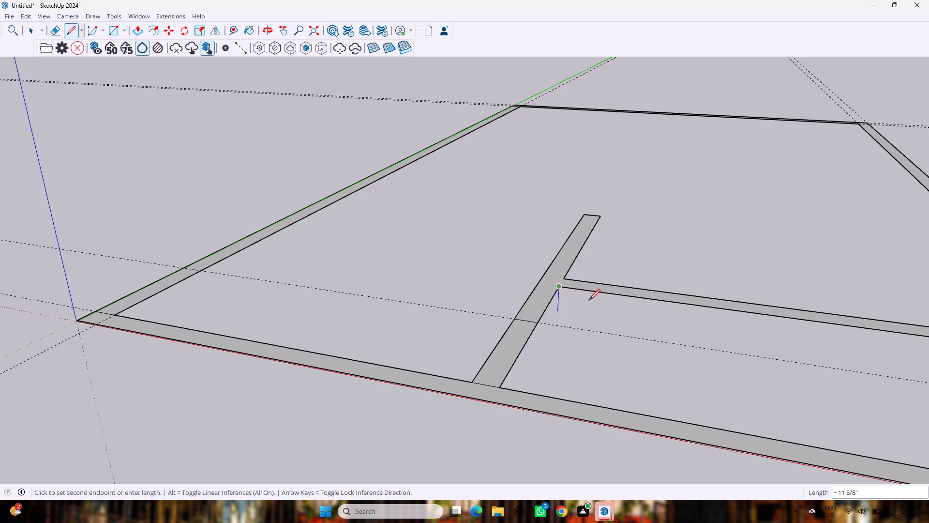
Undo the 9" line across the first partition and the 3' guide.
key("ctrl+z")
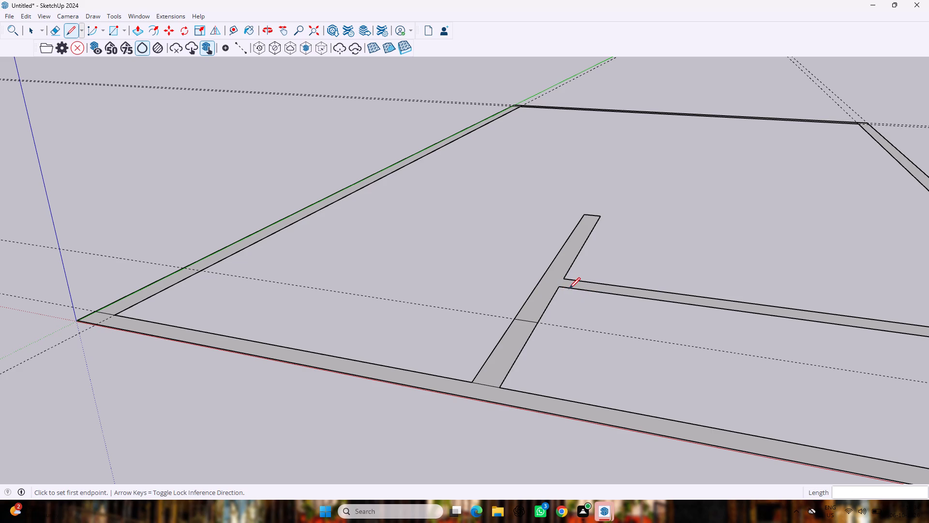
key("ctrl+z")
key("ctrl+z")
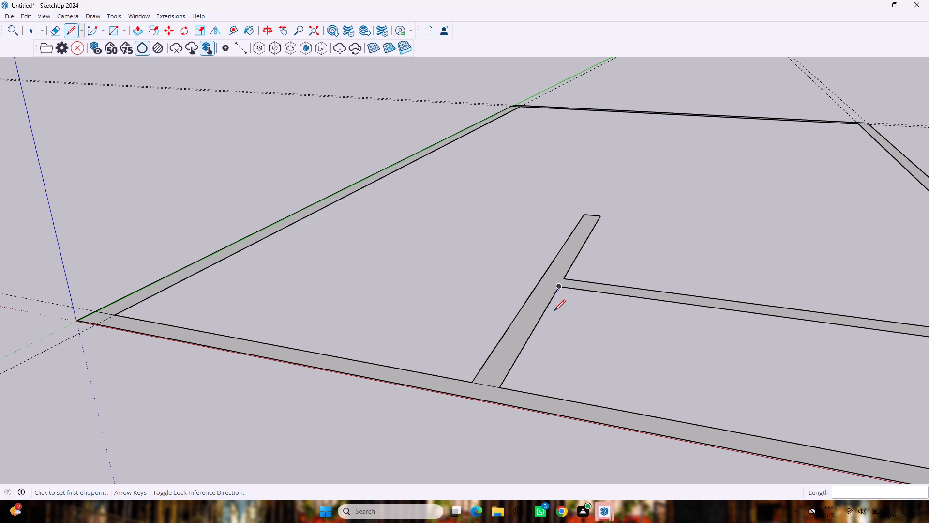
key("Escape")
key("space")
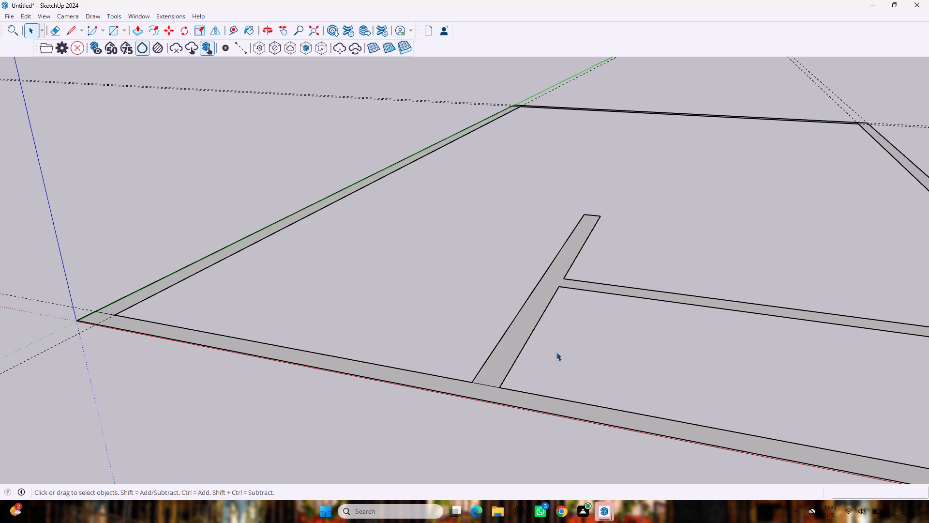
Place two guides 3'6" and 6" from the cross partition's edge facing the red-axis wall, both offset toward that wall.
key("t")
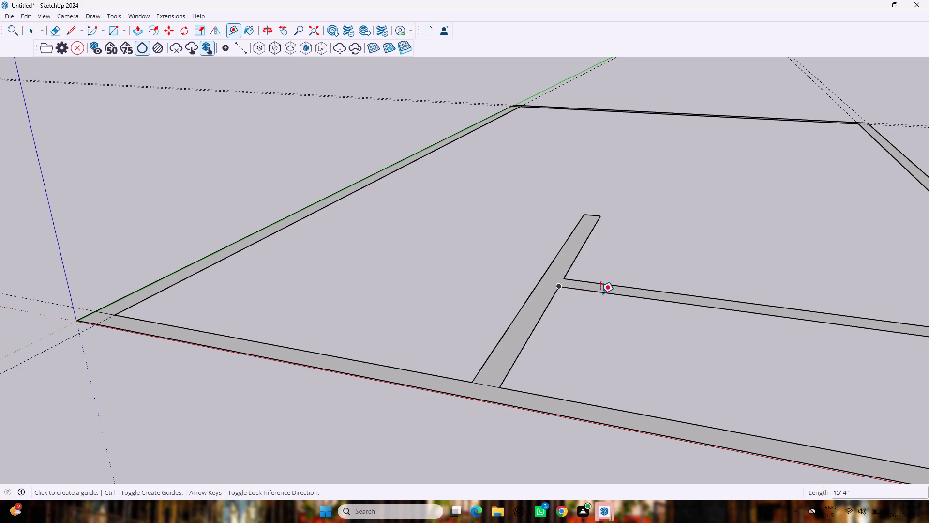
left_click(600, 293)
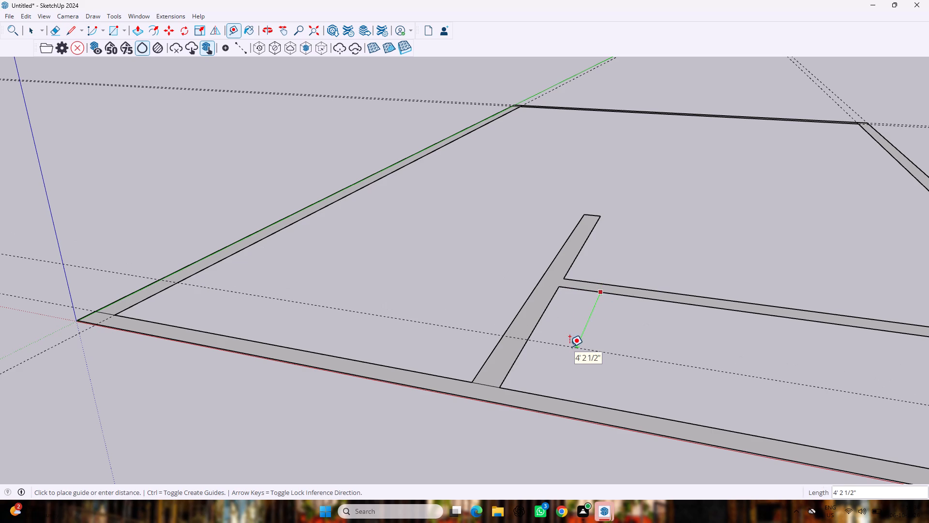
type("3'")
type("6\"")
key("Return")
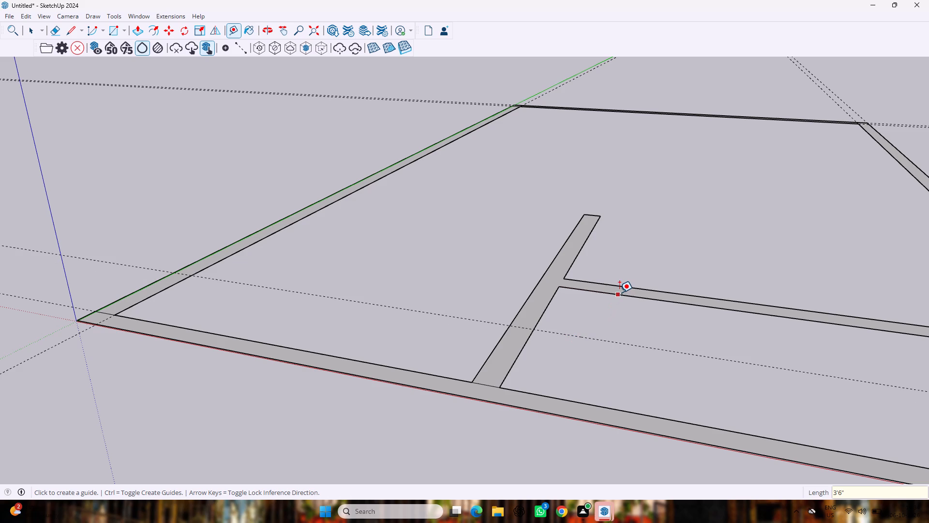
left_click(619, 292)
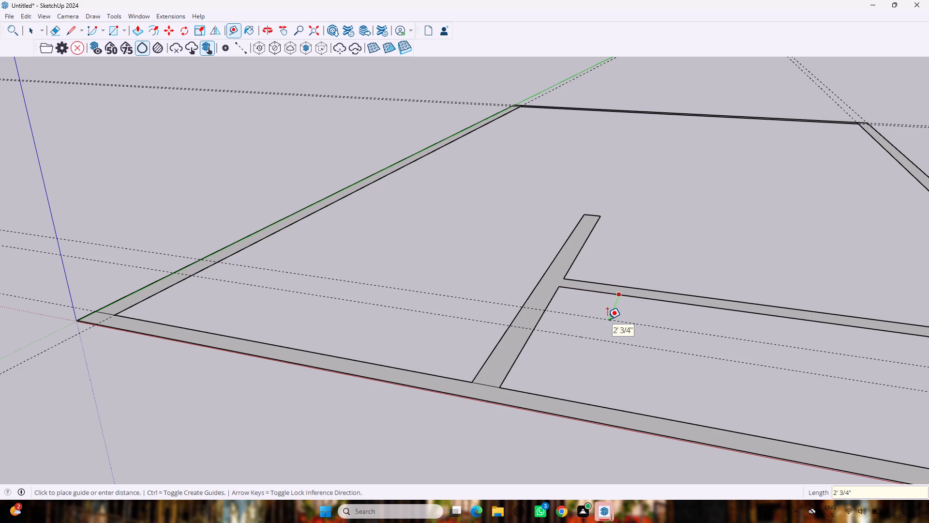
type("6\"")
key("Return")
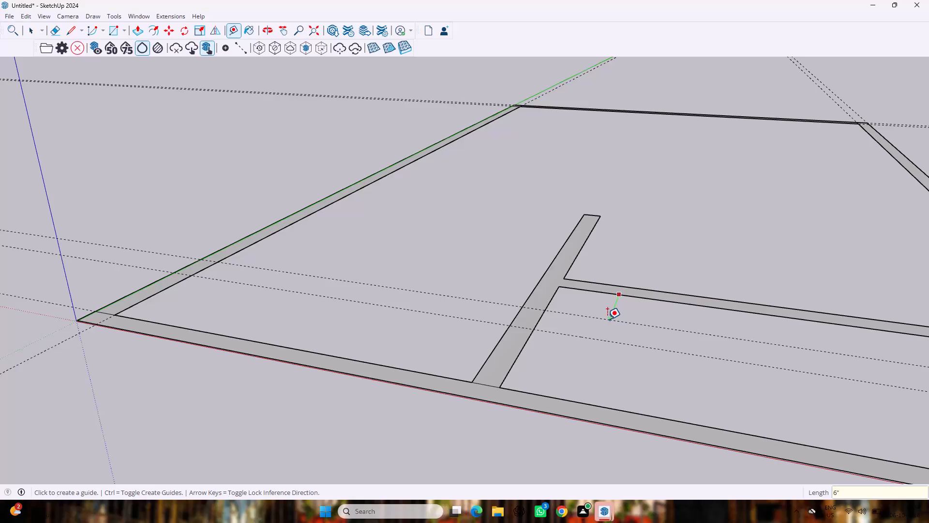
key("space")
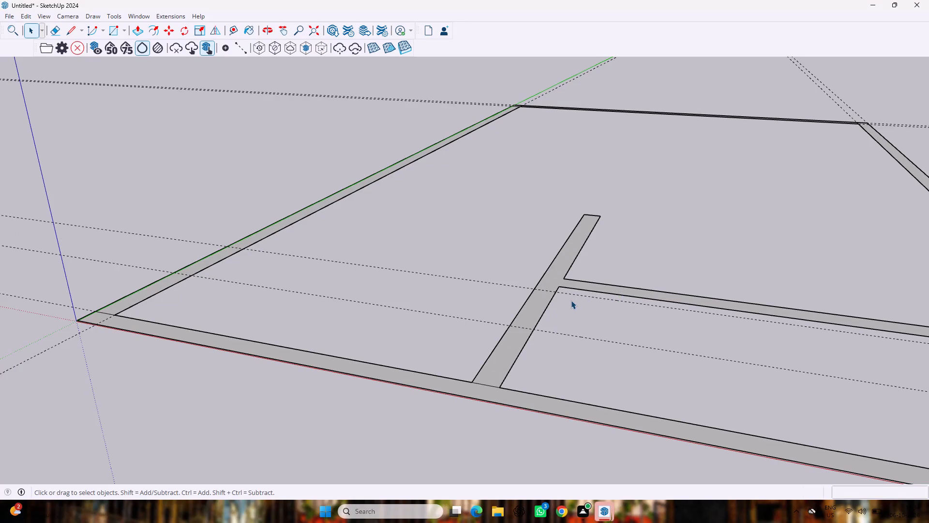
Draw two 9" lines across the first partition along the 3'6" and 6" guides to mark off an opening.
key("l")
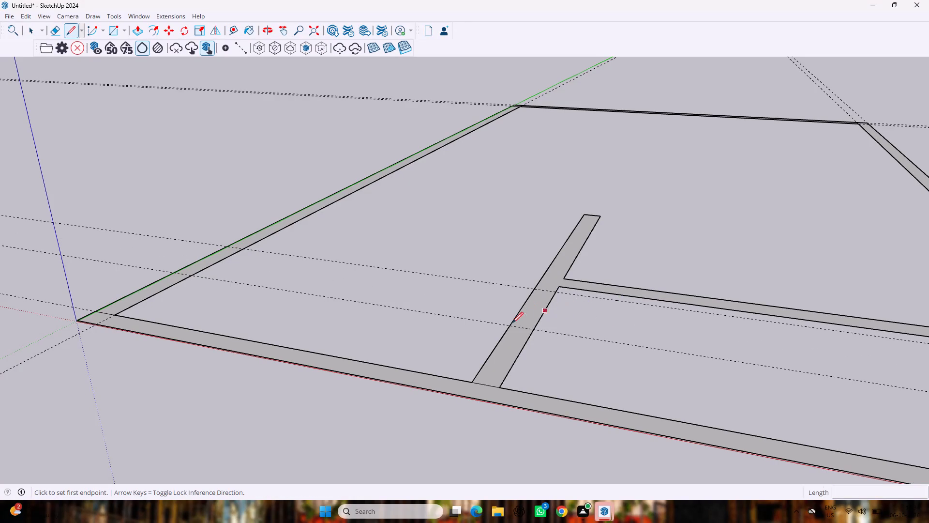
left_click(507, 328)
left_click(533, 329)
left_click(535, 288)
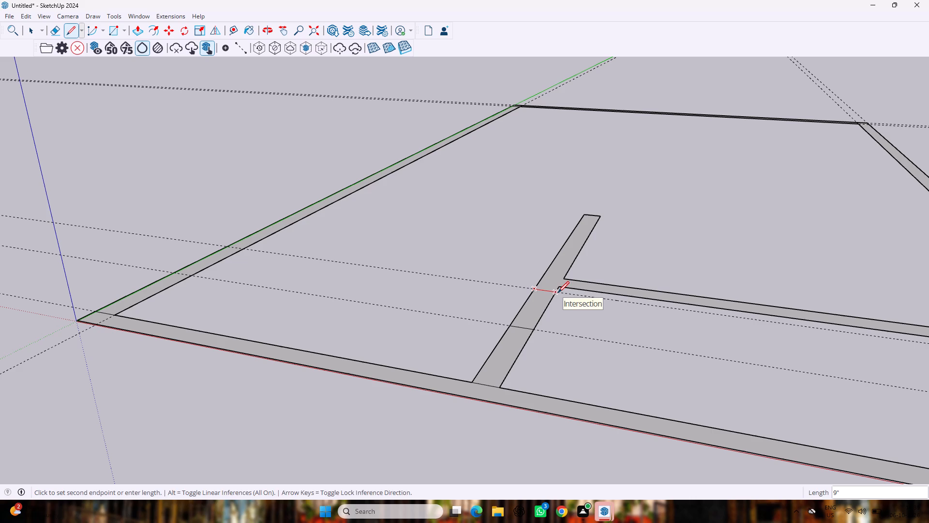
left_click(558, 292)
key("space")
Erase the 3'6" and 6" guides crossing the first partition.
key("e")
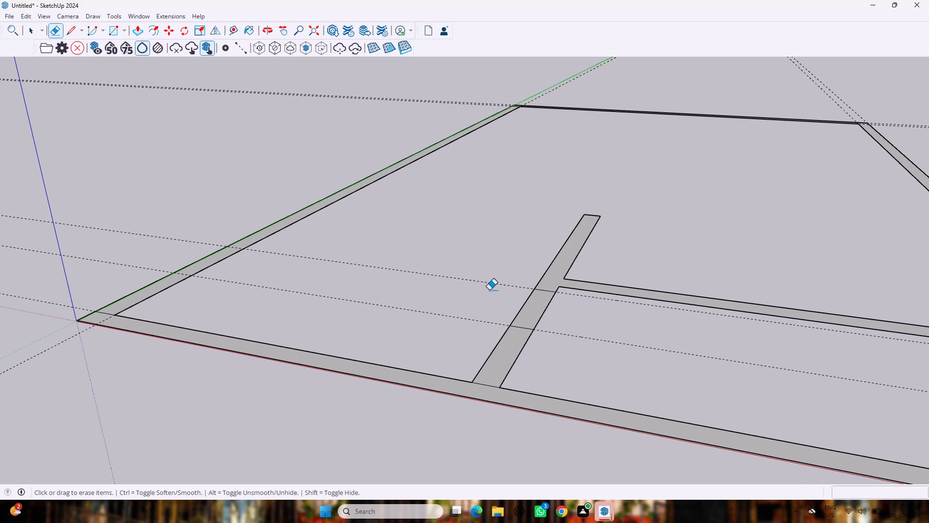
left_click_drag(480, 280, 450, 329)
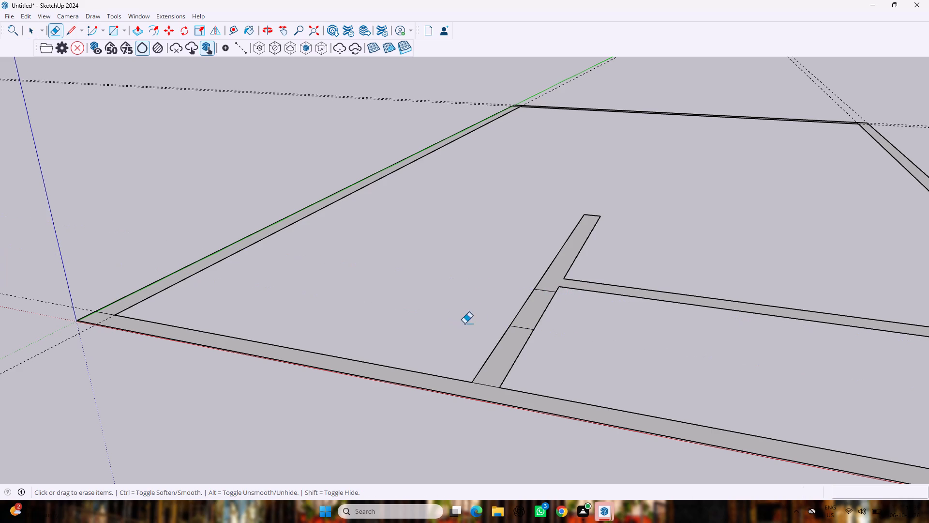
key("space")
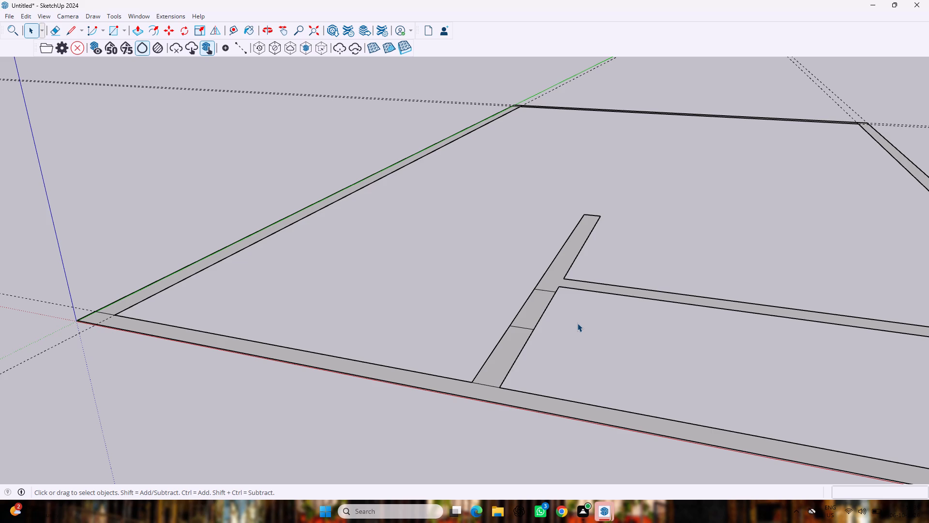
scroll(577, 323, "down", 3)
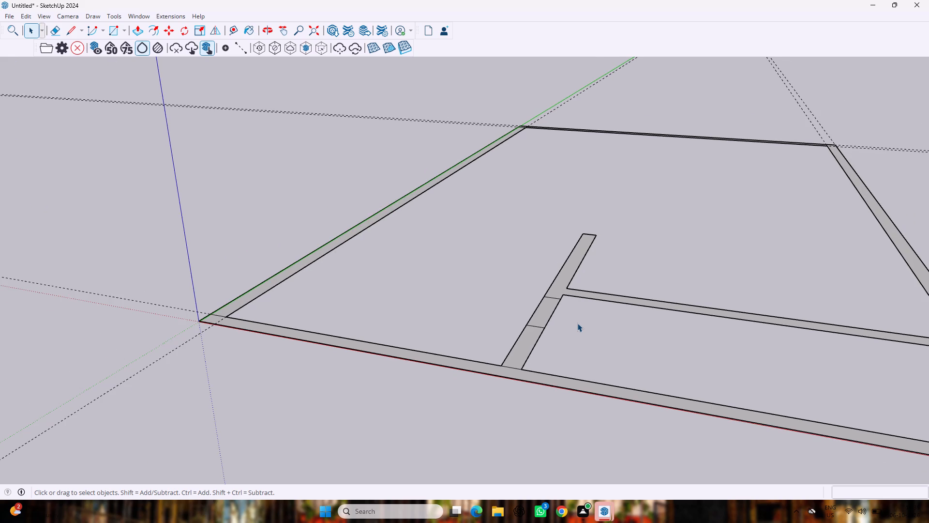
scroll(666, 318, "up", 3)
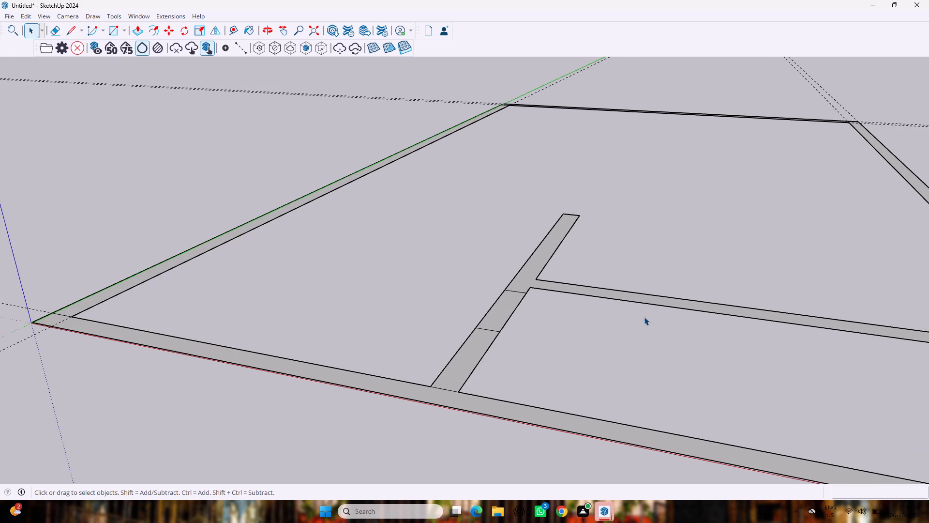
Erase both long edges of the first partition between the two 9" lines to cut out the marked opening.
key("e")
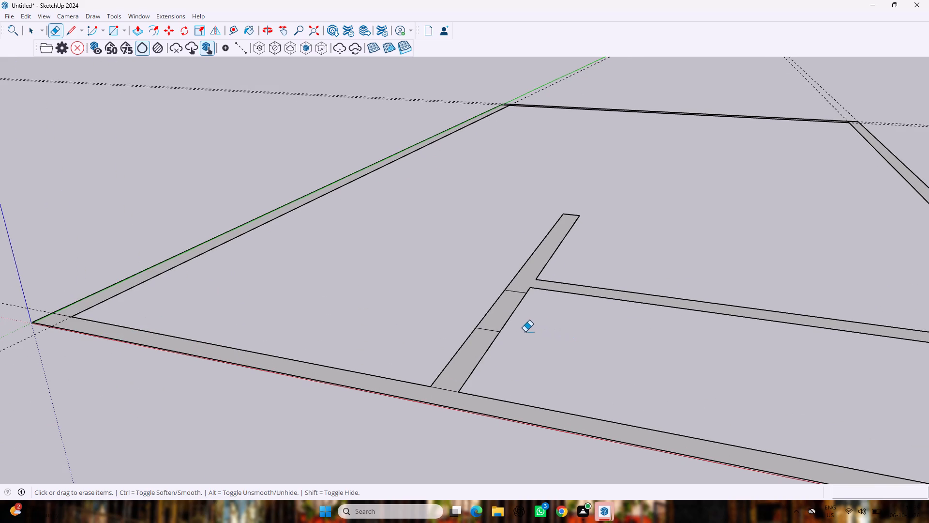
left_click_drag(479, 310, 516, 317)
scroll(522, 322, "down", 5)
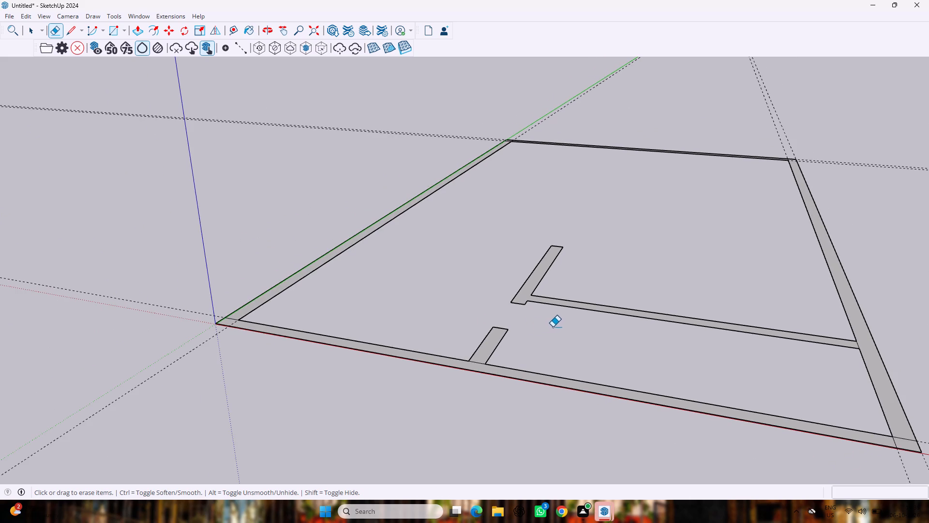
scroll(556, 323, "up", 2)
scroll(556, 323, "down", 4)
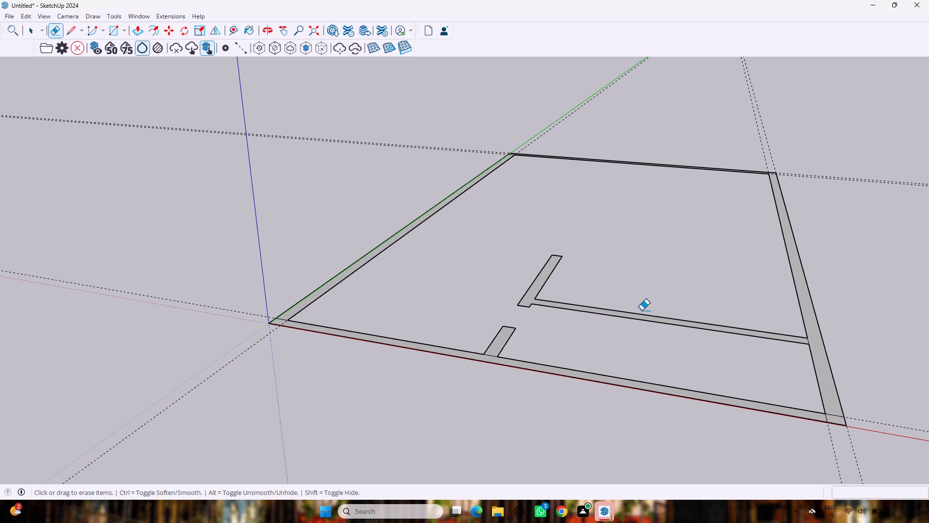
scroll(648, 296, "up", 3)
key("space")
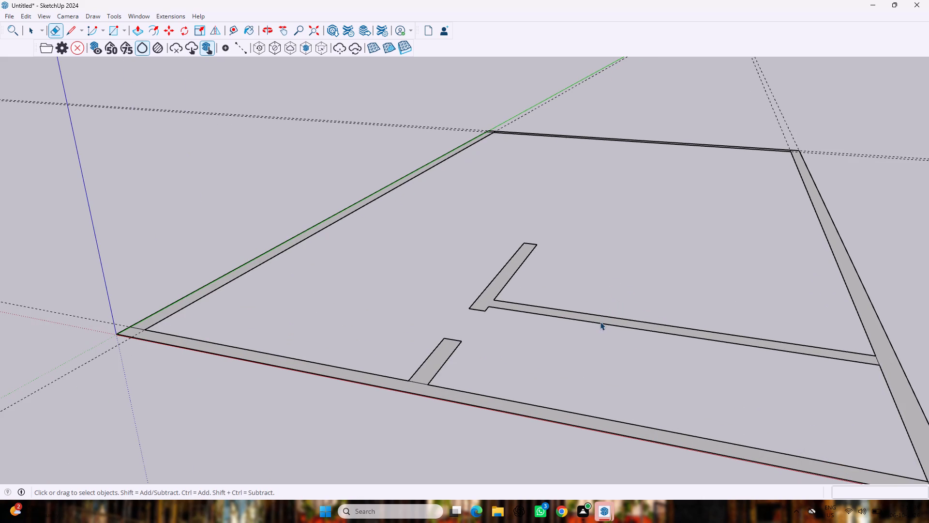
Place two guides 3'6" and 6" from the cross partition's edge facing away from the red-axis wall, both offset away from that wall.
key("l")
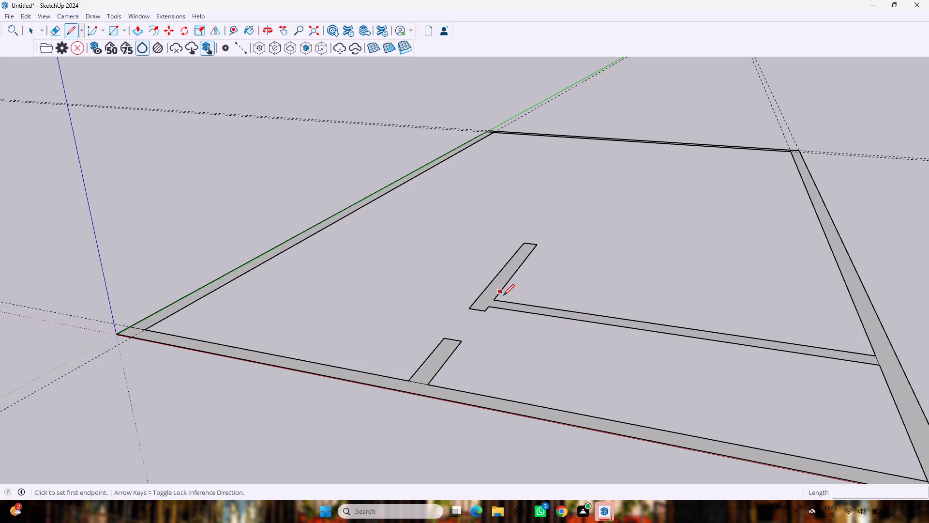
key("t")
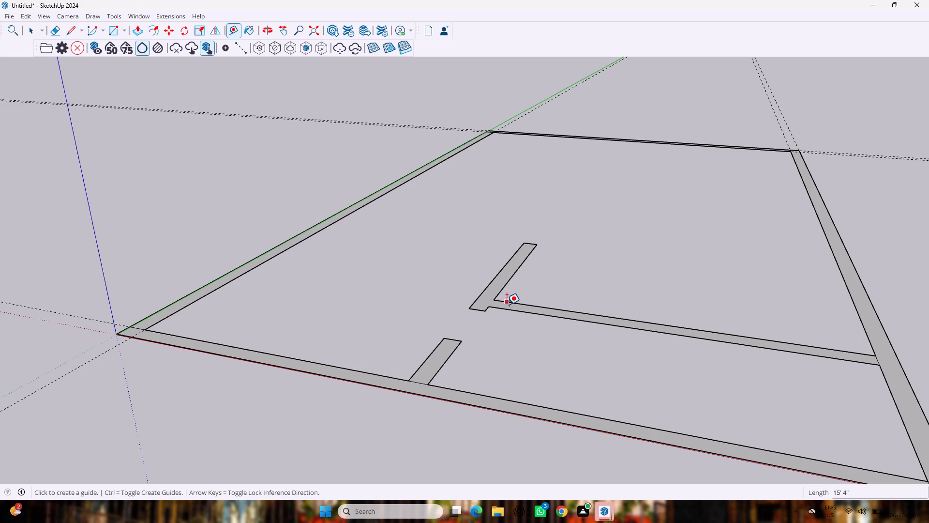
left_click(507, 303)
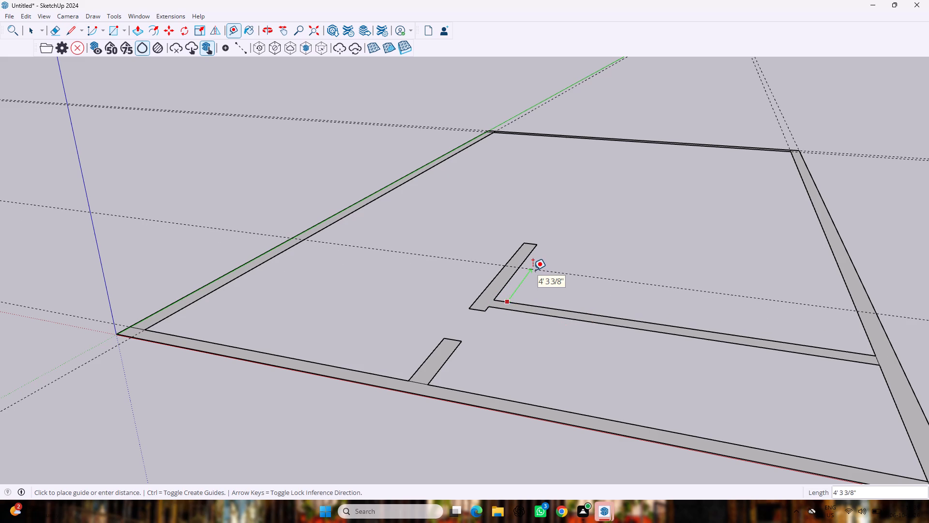
type("3'6\"")
key("Return")
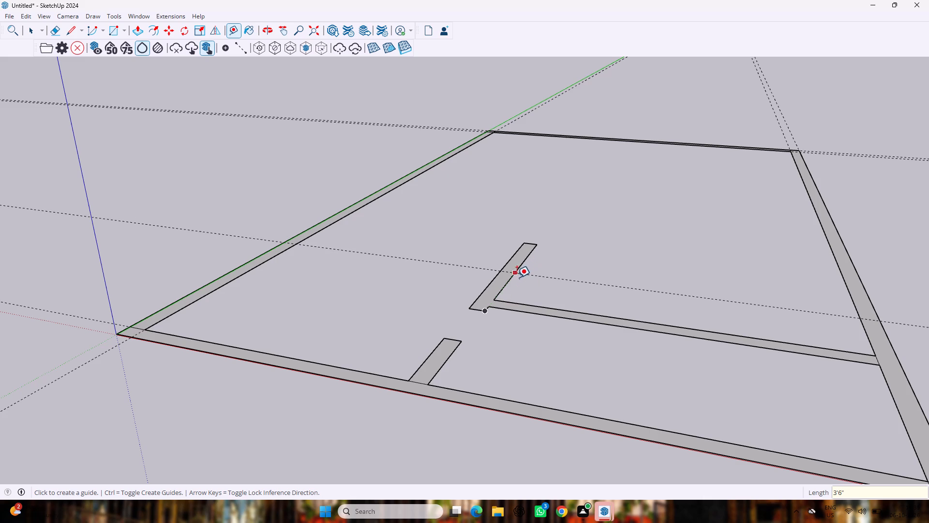
left_click(500, 302)
type("6\"")
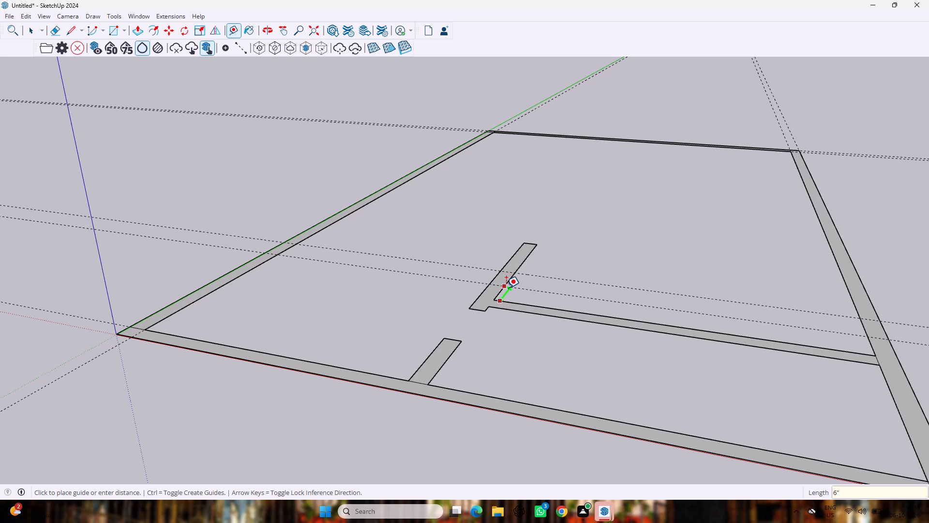
key("Return")
key("space")
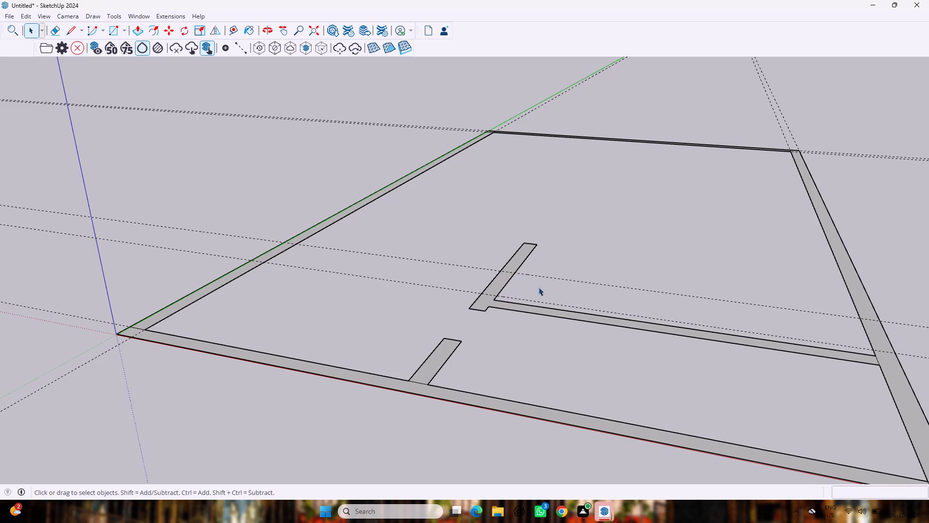
Draw two 9" lines across the first partition along the 6" and 3'6" guides to mark off a second section.
key("r")
key("l")
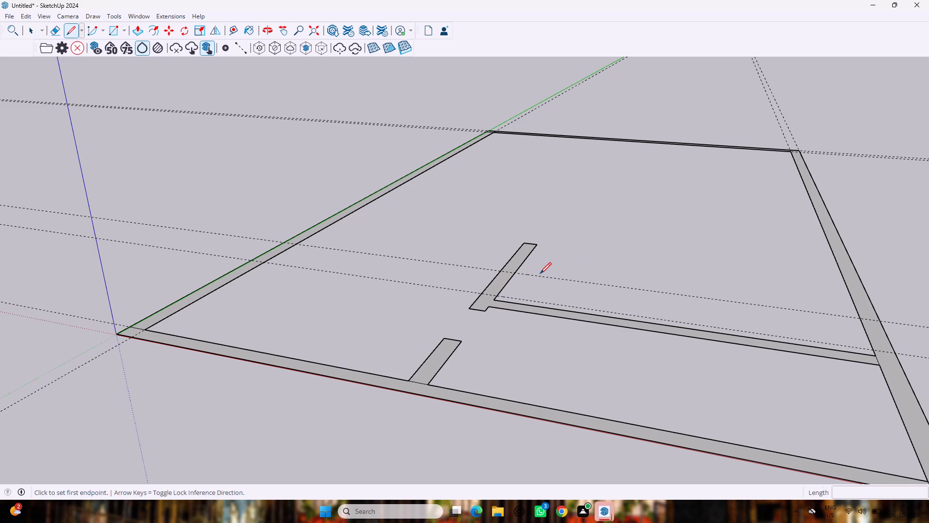
left_click(479, 294)
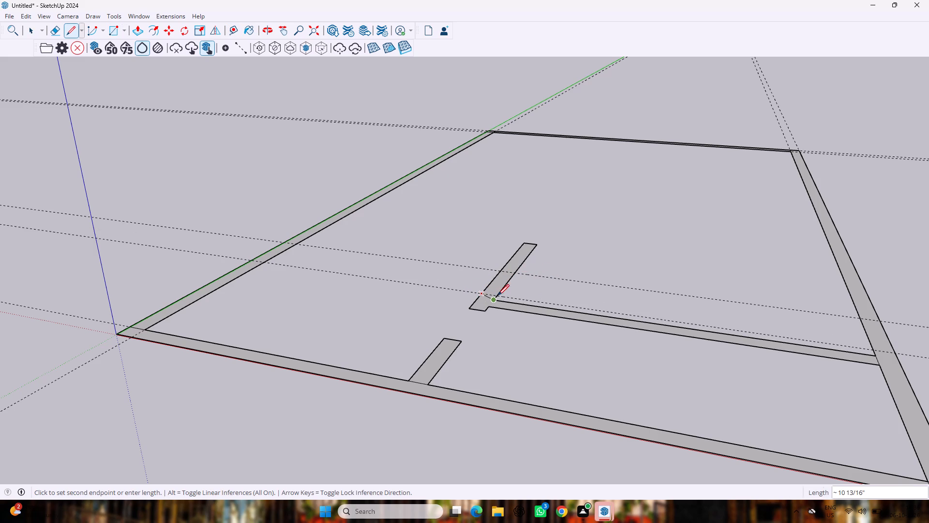
scroll(495, 292, "up", 4)
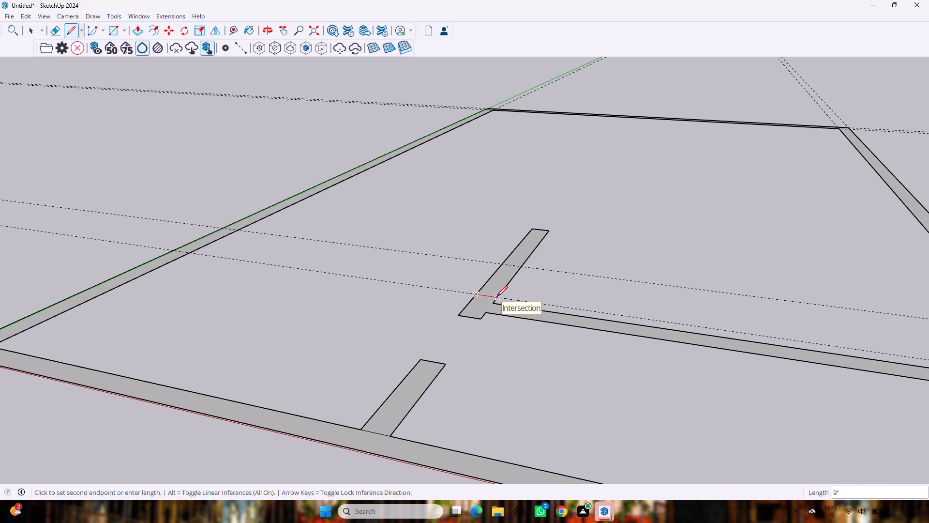
left_click(496, 297)
left_click(503, 263)
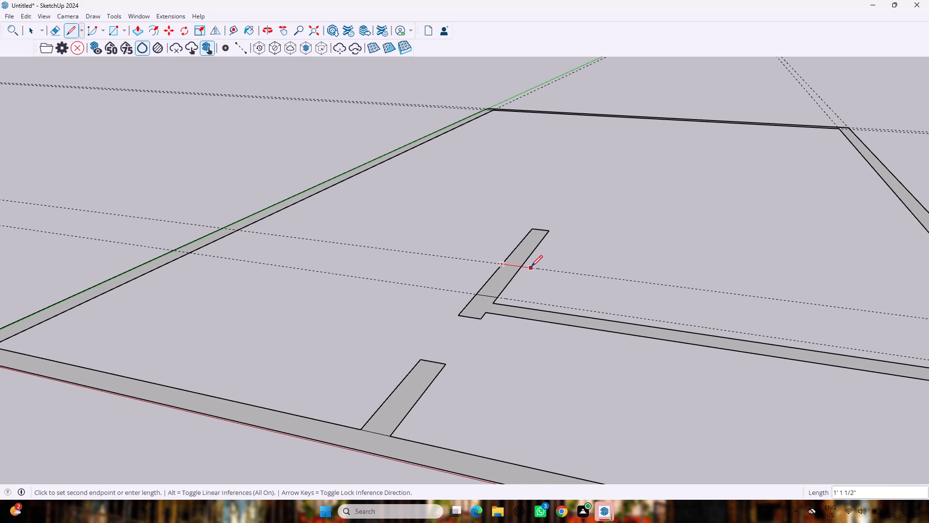
left_click(520, 268)
key("space")
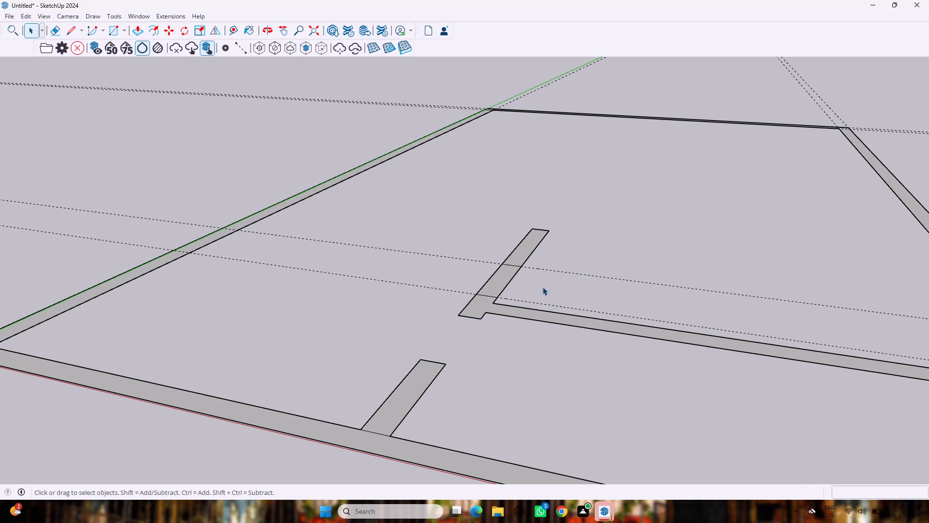
Erase the 3'6" and 6" guides crossing the first partition.
key("e")
left_click_drag(465, 250, 418, 305)
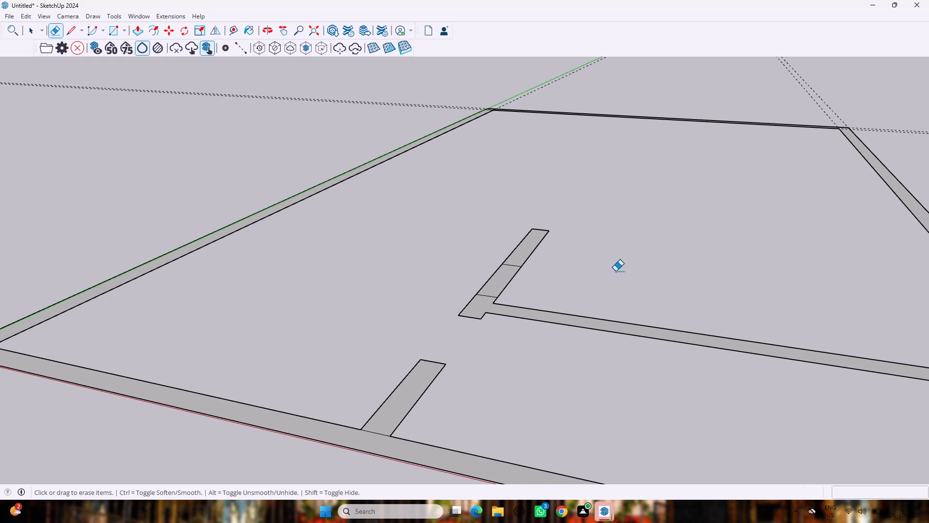
key("space")
Extrude the first partition's section between the two new 9" lines up 3'.
scroll(534, 285, "down", 3)
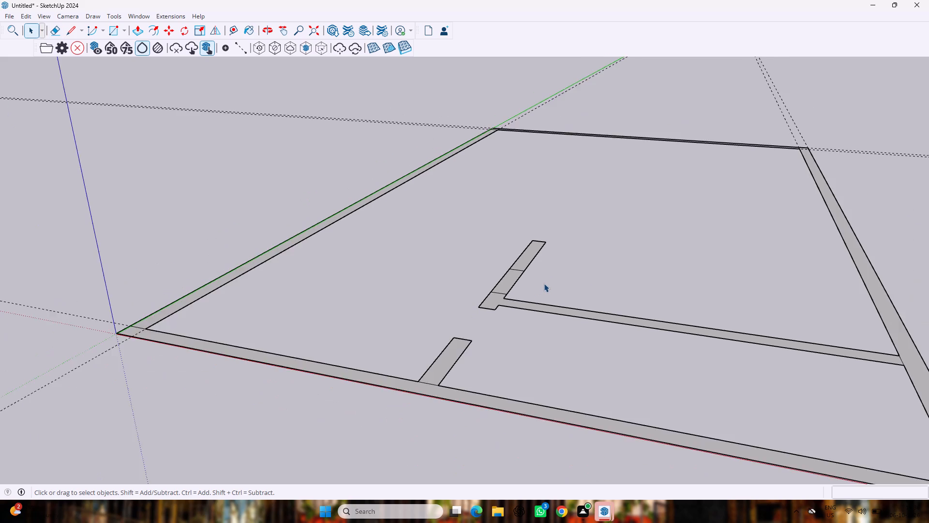
scroll(544, 283, "down", 1)
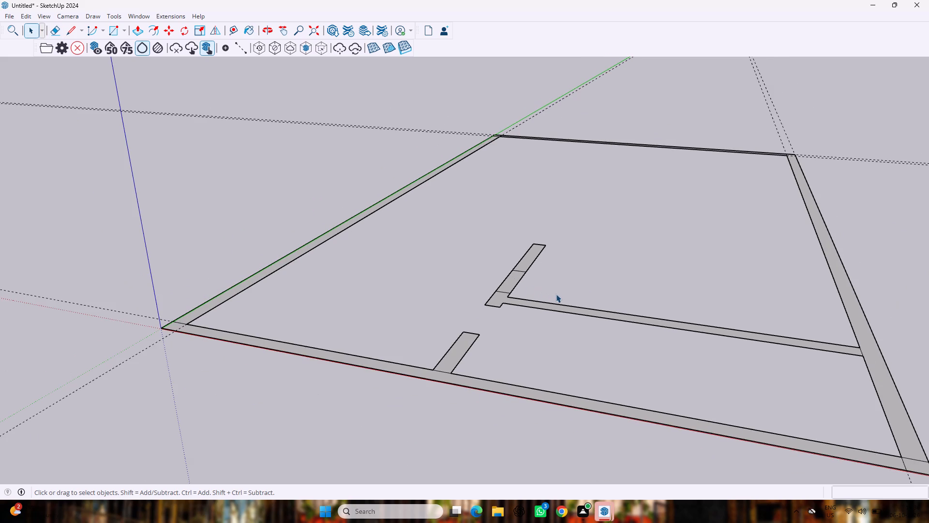
key("p")
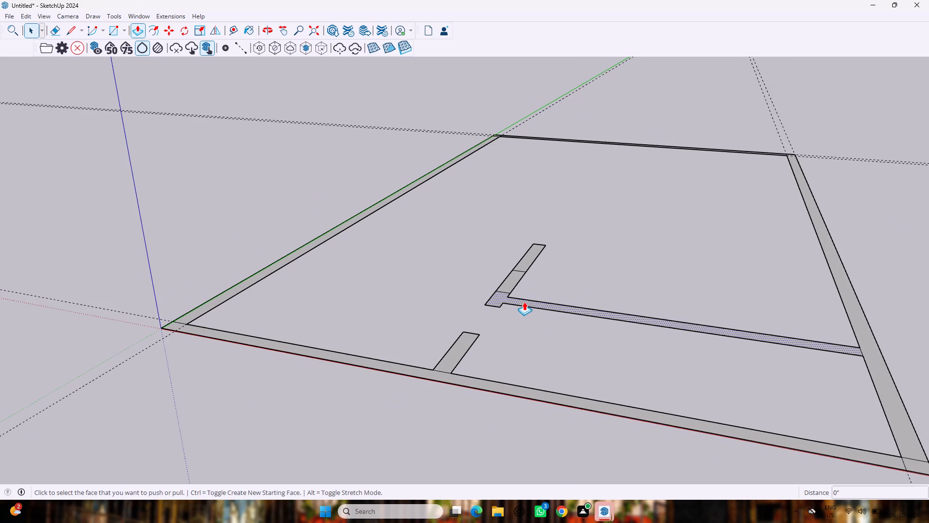
left_click_drag(517, 275, 518, 268)
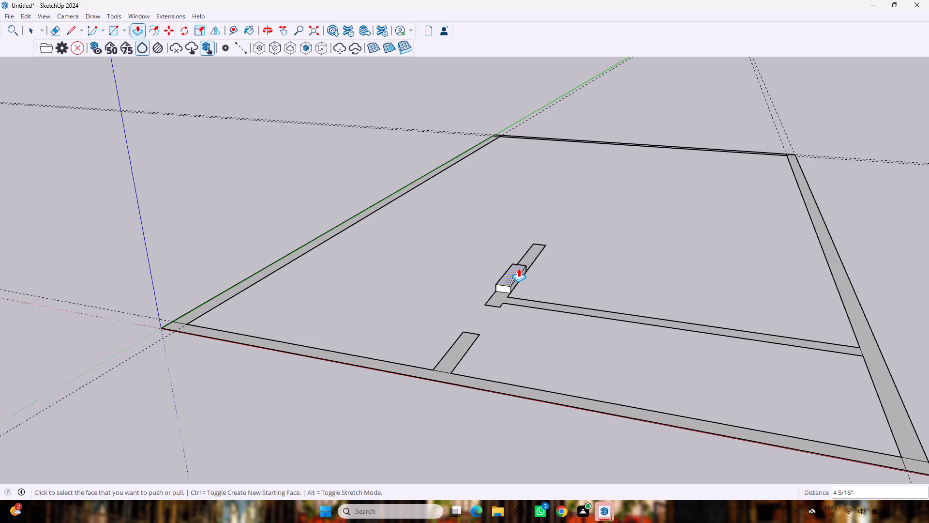
type("3'")
key("Return")
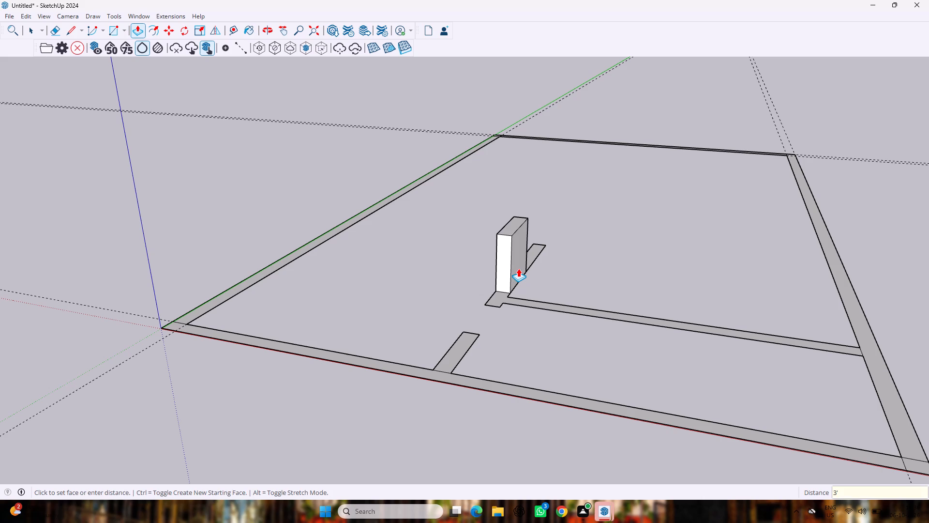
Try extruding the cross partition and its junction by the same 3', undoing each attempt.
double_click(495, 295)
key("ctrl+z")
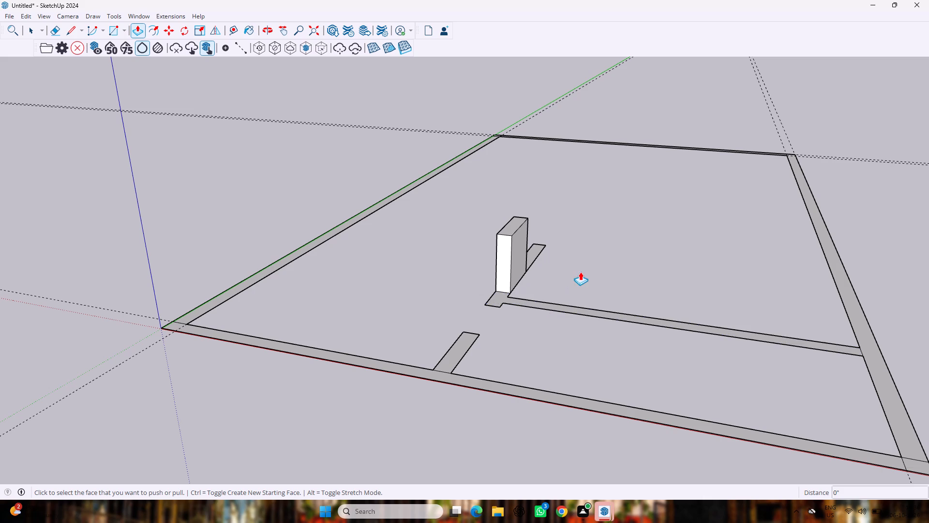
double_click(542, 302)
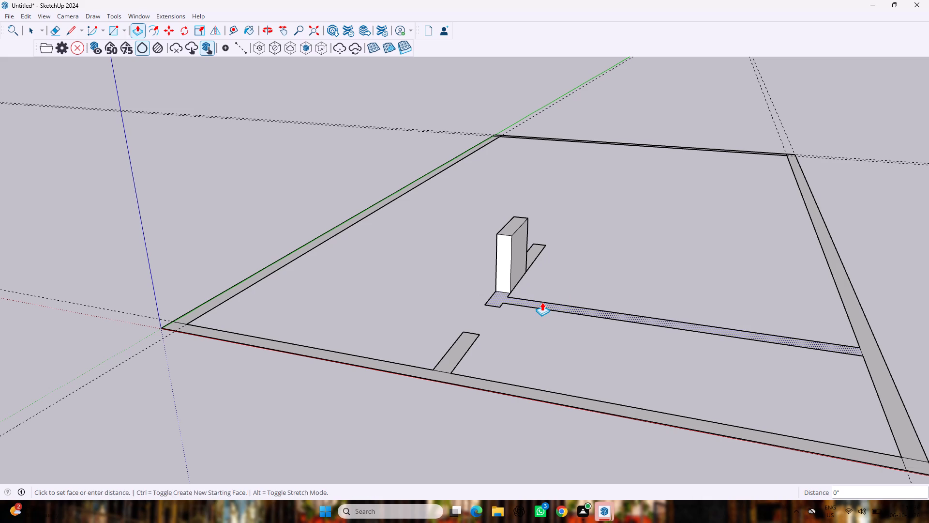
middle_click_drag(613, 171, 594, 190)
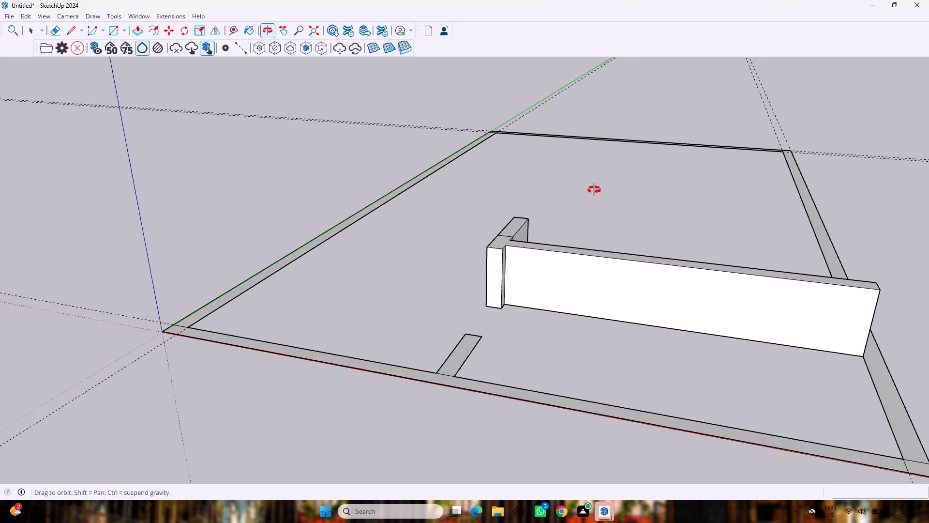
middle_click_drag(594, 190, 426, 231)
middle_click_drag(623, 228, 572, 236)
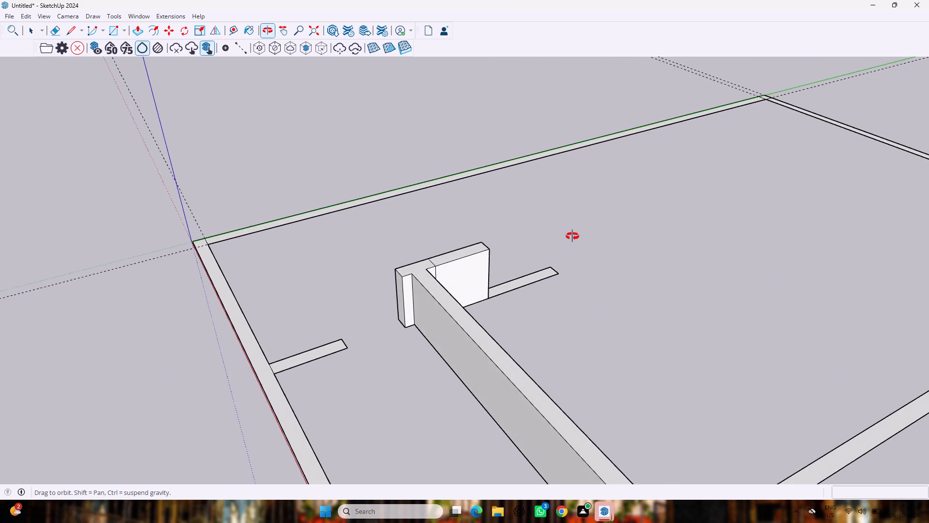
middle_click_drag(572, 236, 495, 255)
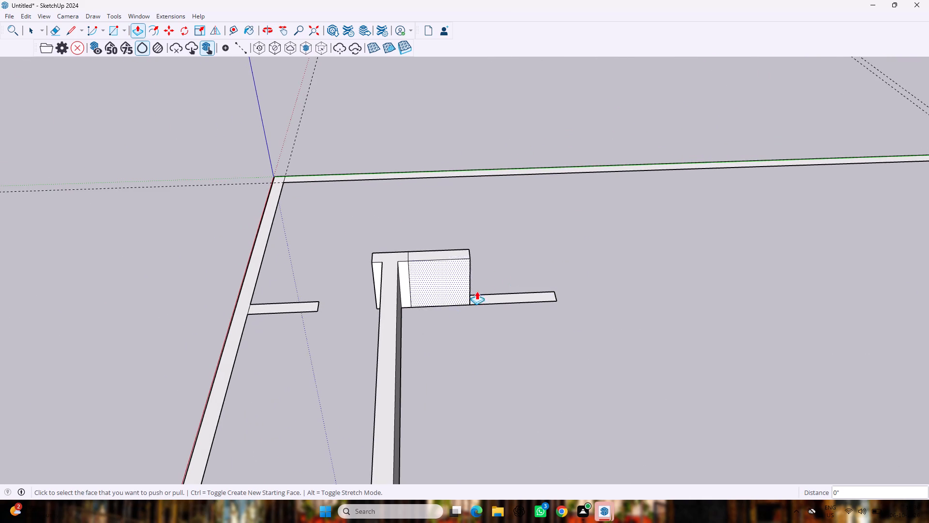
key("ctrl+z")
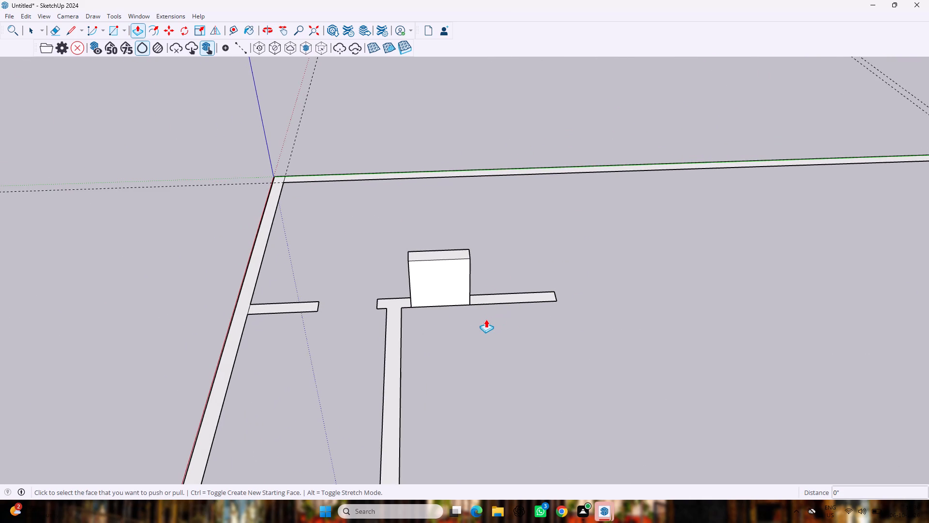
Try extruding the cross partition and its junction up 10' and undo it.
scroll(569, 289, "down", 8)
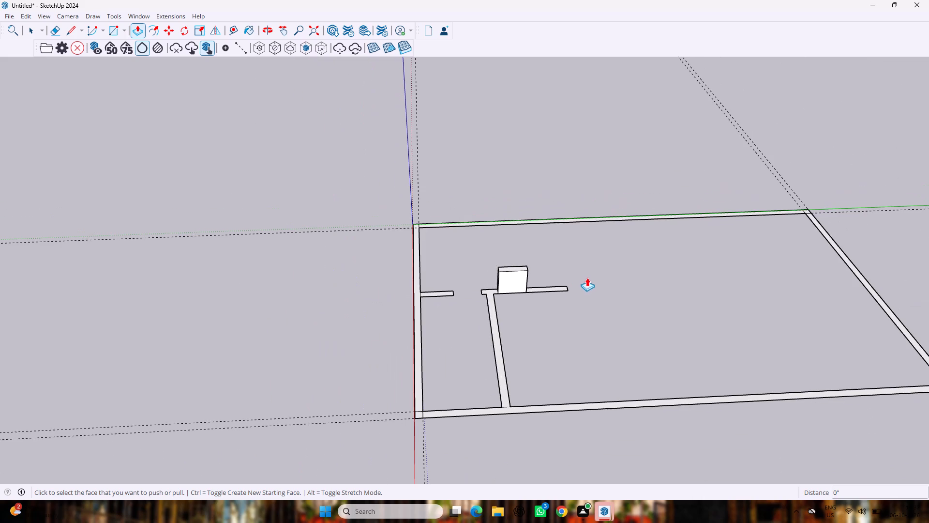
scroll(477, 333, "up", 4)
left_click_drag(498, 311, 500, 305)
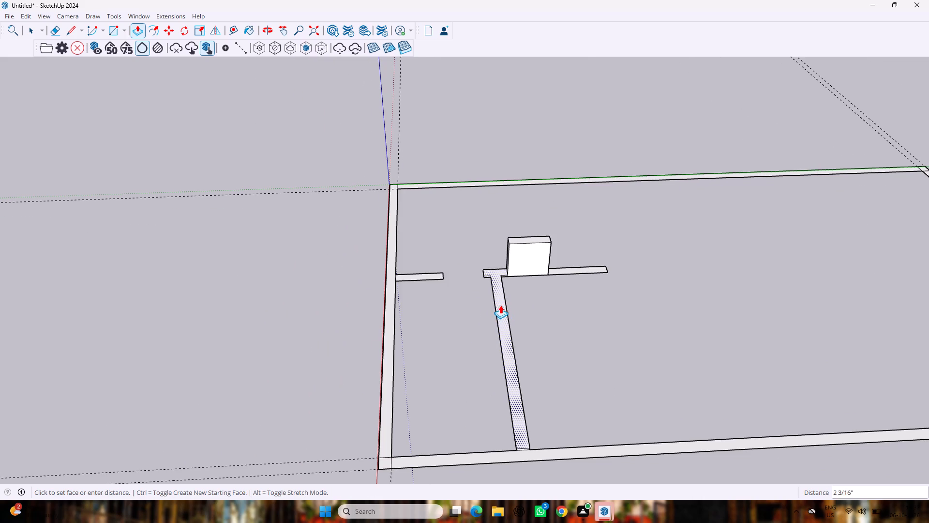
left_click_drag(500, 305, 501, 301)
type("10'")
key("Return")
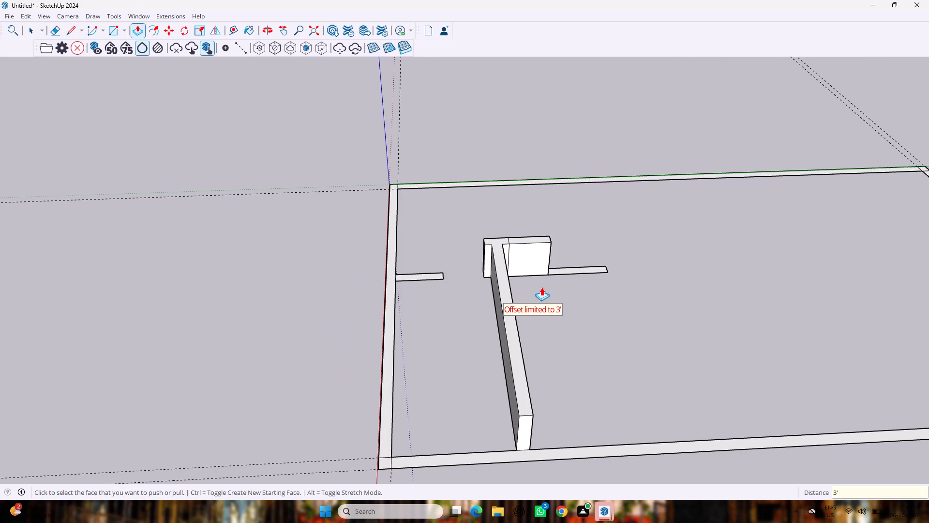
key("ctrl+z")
Extrude the cross partition and its junction upward, entering 10' first and adding a further 7' from the raised top face.
left_click_drag(496, 312, 496, 295)
type("10'")
key("Return")
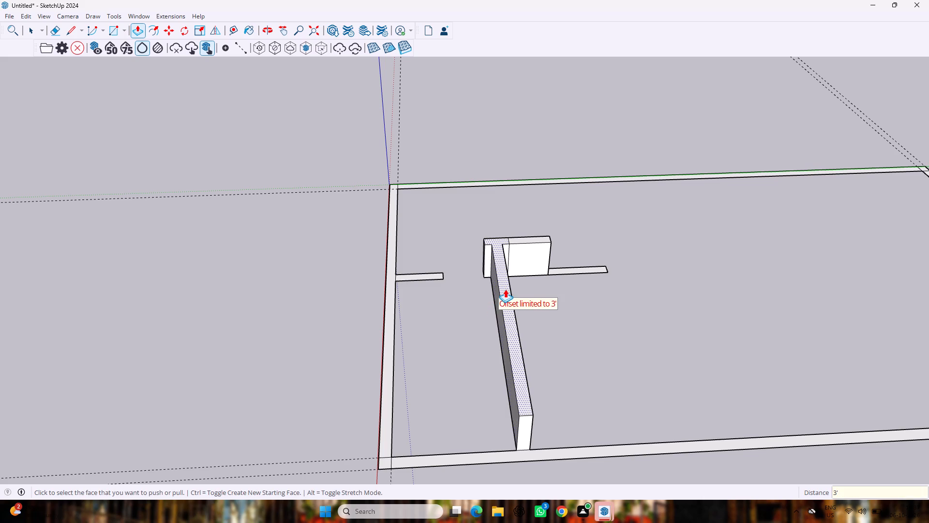
left_click_drag(506, 289, 520, 248)
type("7'")
key("Return")
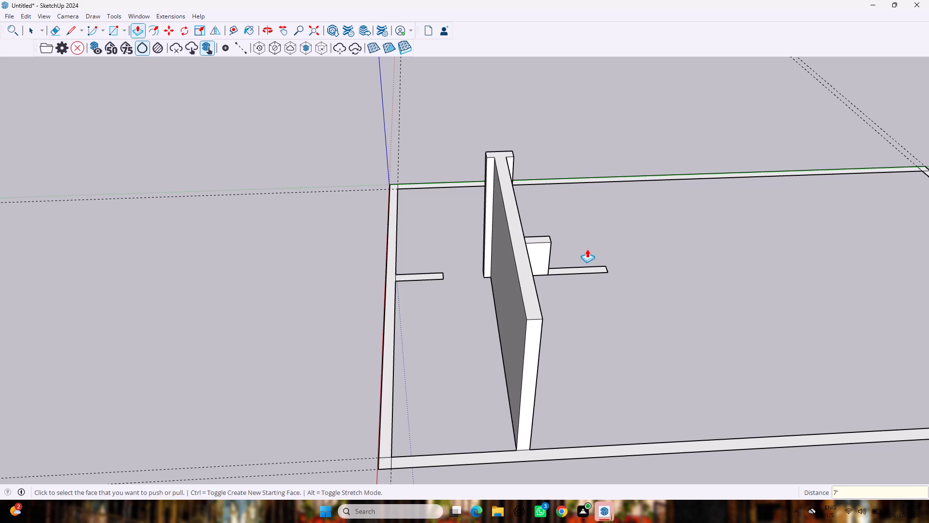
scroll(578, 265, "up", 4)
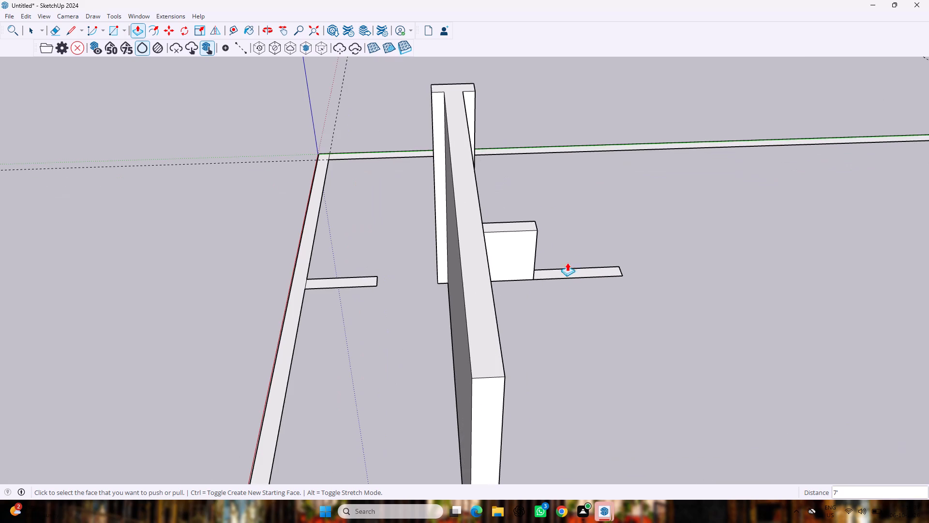
Extrude the remaining flat section of the first partition up 3', and raise its top face a further 7'.
double_click(562, 272)
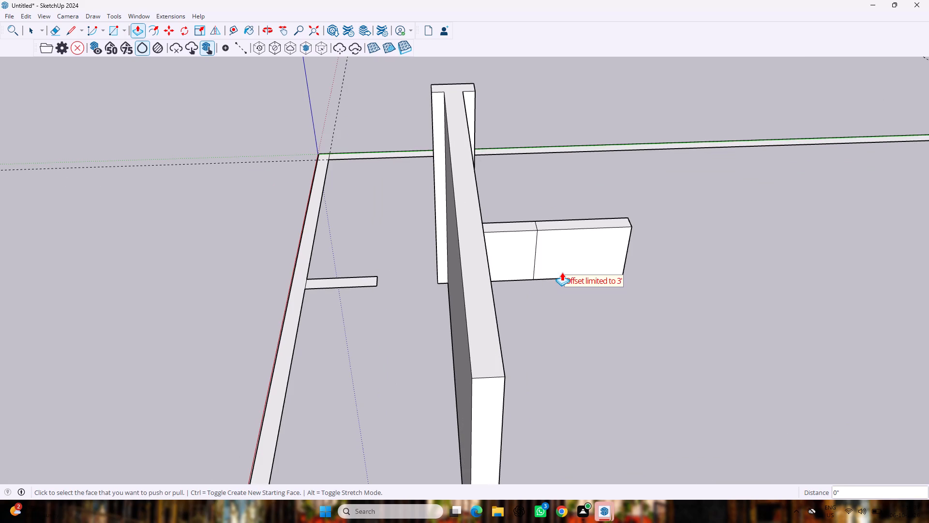
left_click_drag(574, 222, 578, 177)
type("7'")
key("Return")
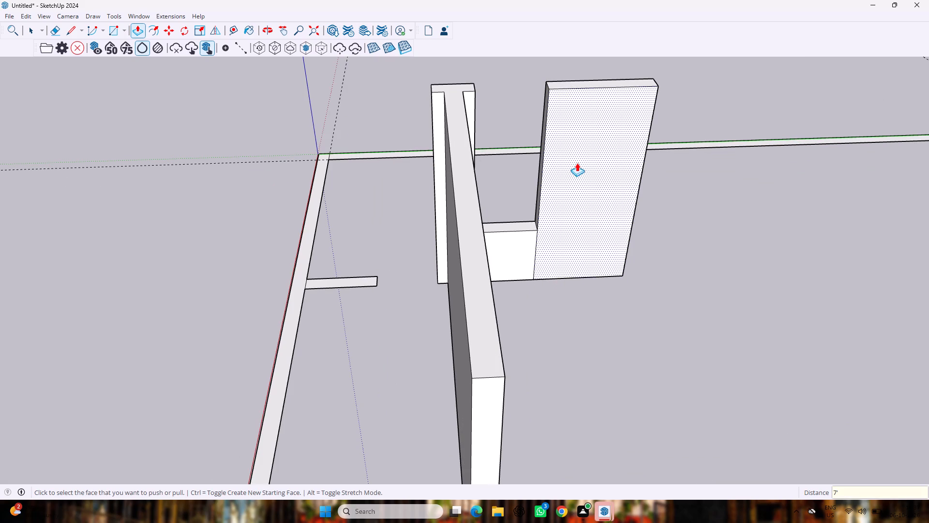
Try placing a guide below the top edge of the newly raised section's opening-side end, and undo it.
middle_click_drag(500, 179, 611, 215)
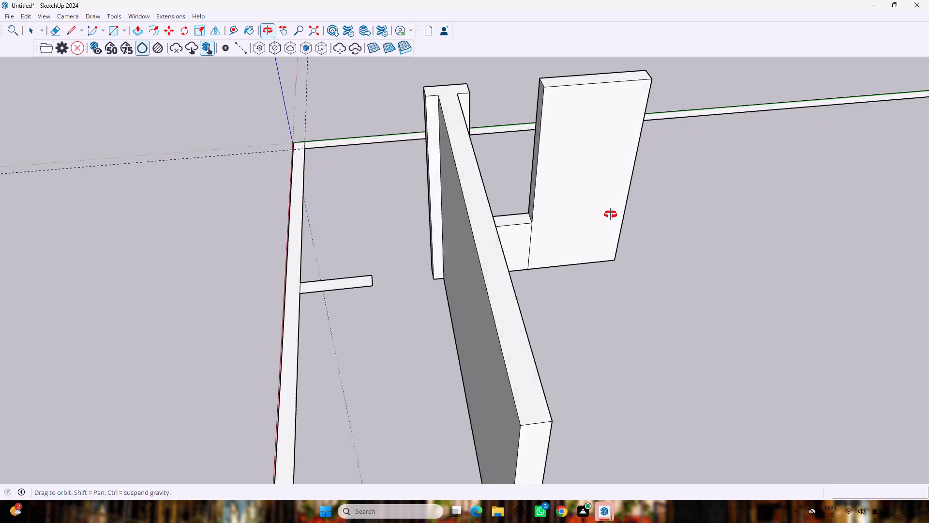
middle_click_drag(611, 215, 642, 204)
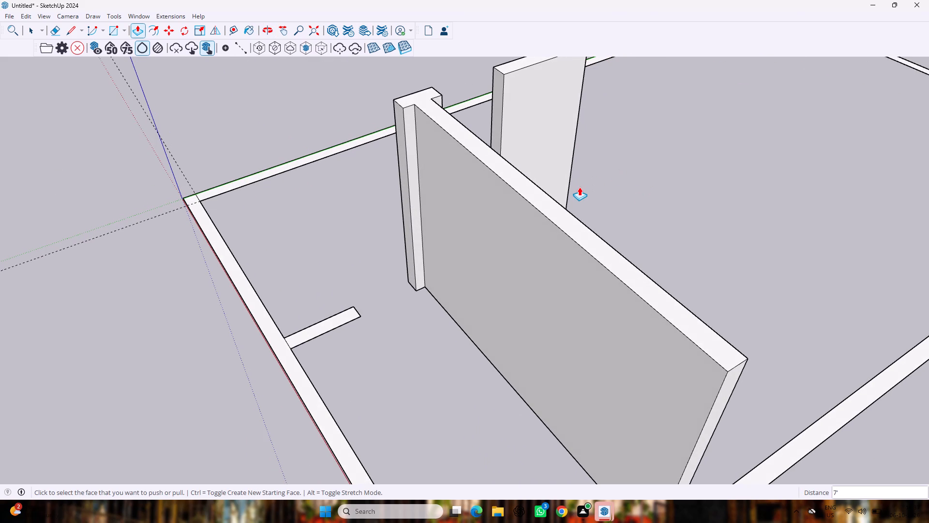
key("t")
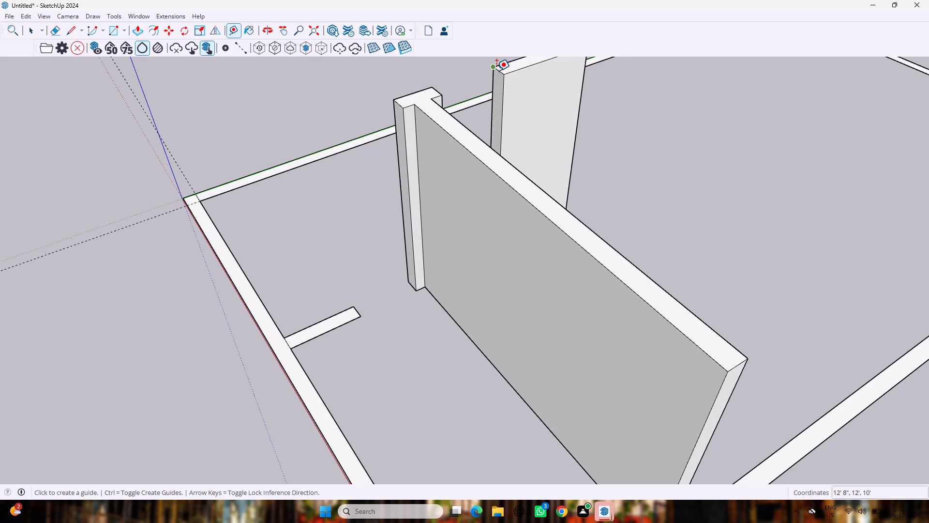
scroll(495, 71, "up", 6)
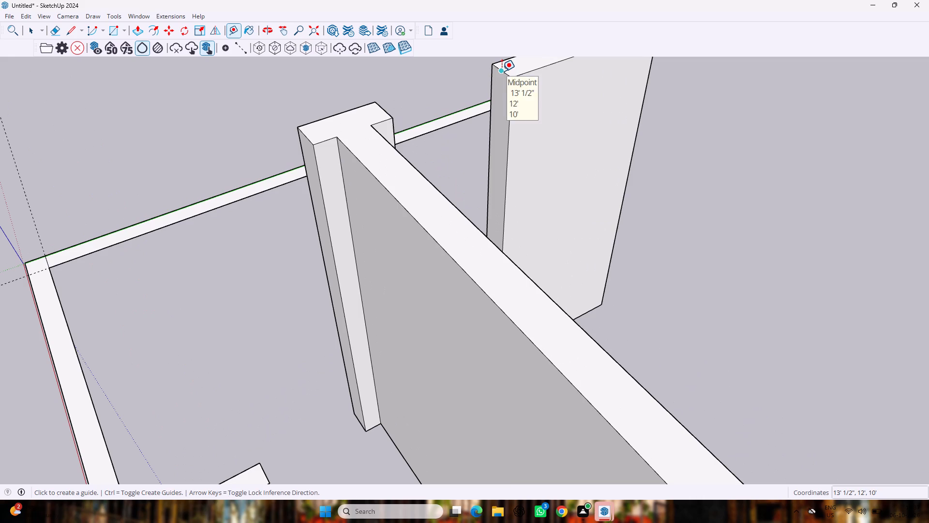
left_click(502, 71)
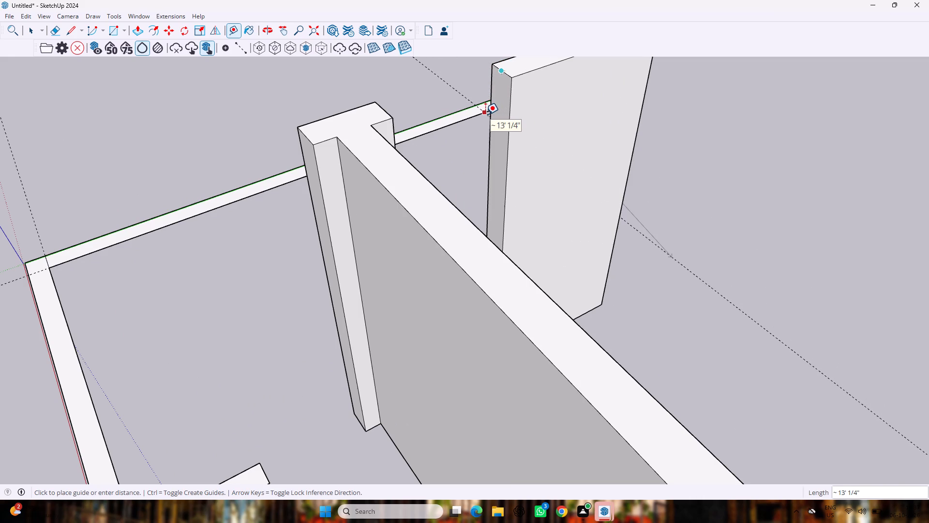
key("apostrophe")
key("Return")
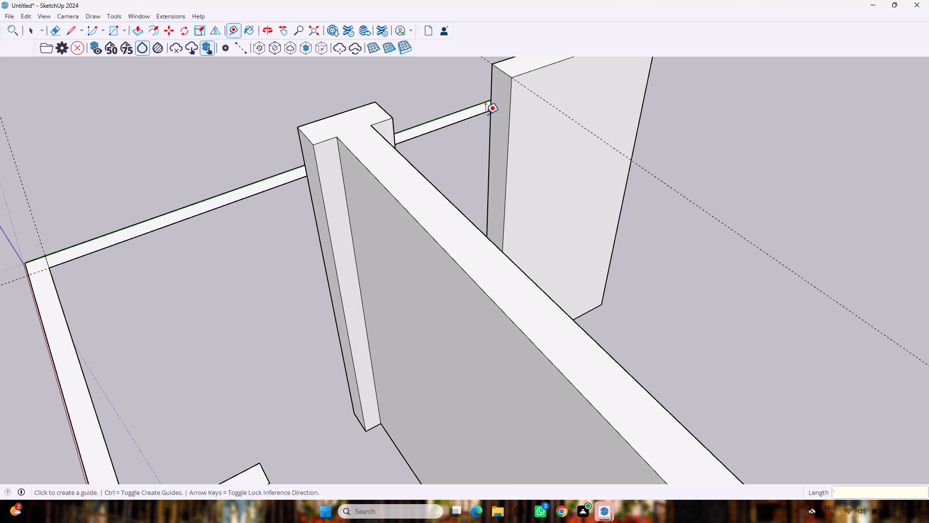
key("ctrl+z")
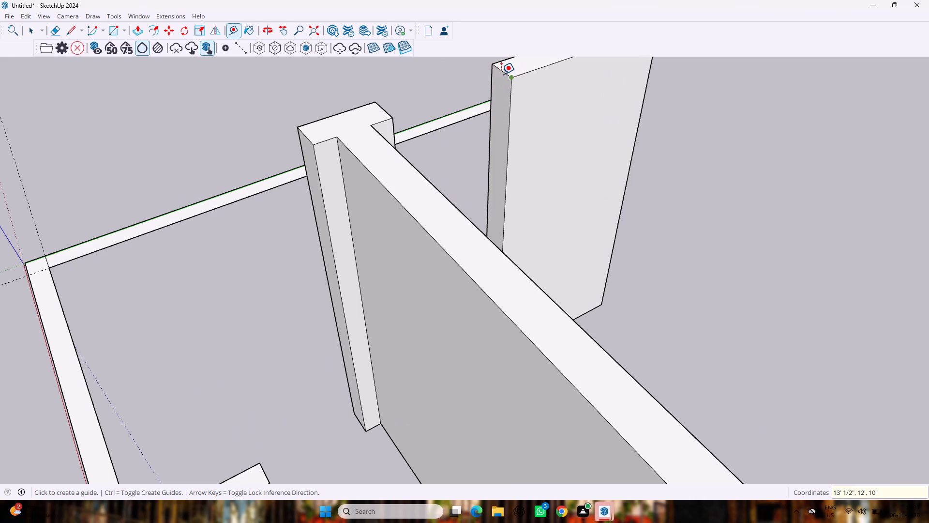
Place a guide 3' below the top edge of the newly raised section's end face beside the opening.
left_click(501, 71)
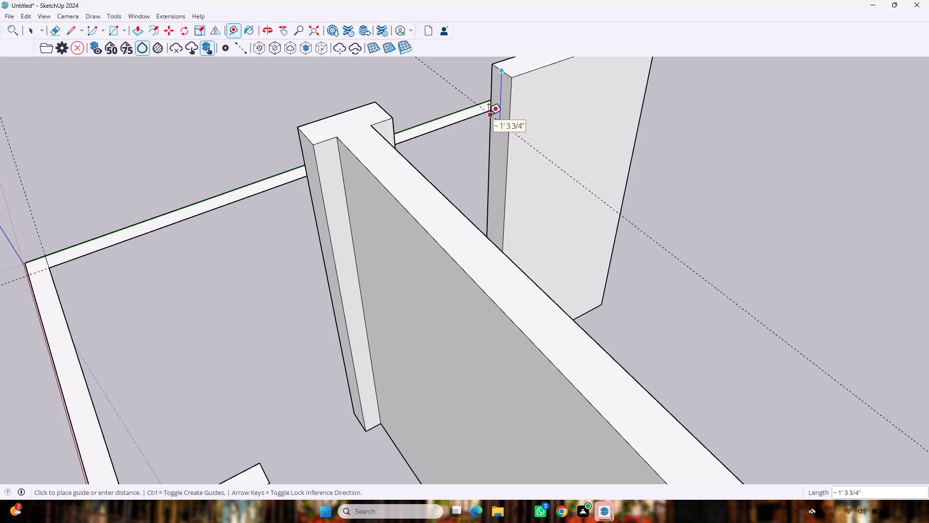
key("3")
key("apostrophe")
key("Return")
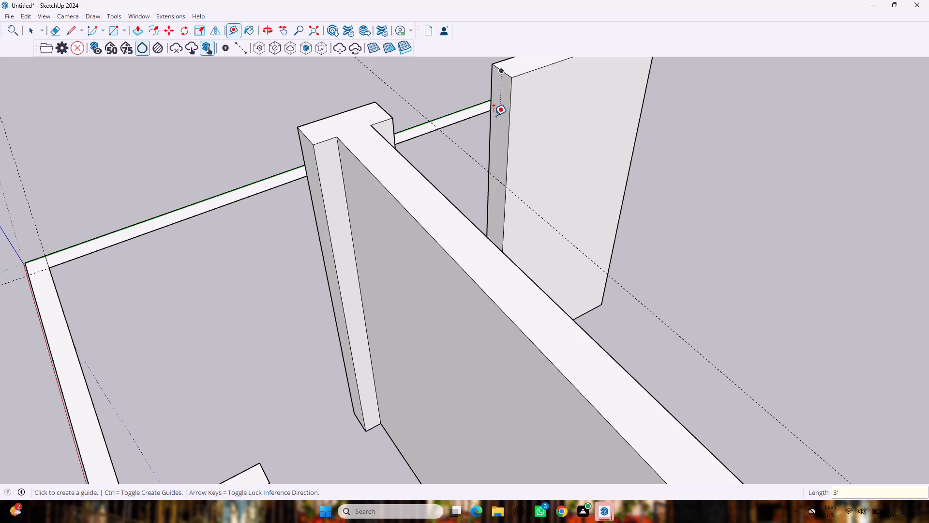
Place a matching guide 3' below the top edge of the junction's end face on the opposite side of the opening.
middle_click_drag(494, 116, 458, 113)
scroll(457, 114, "down", 17)
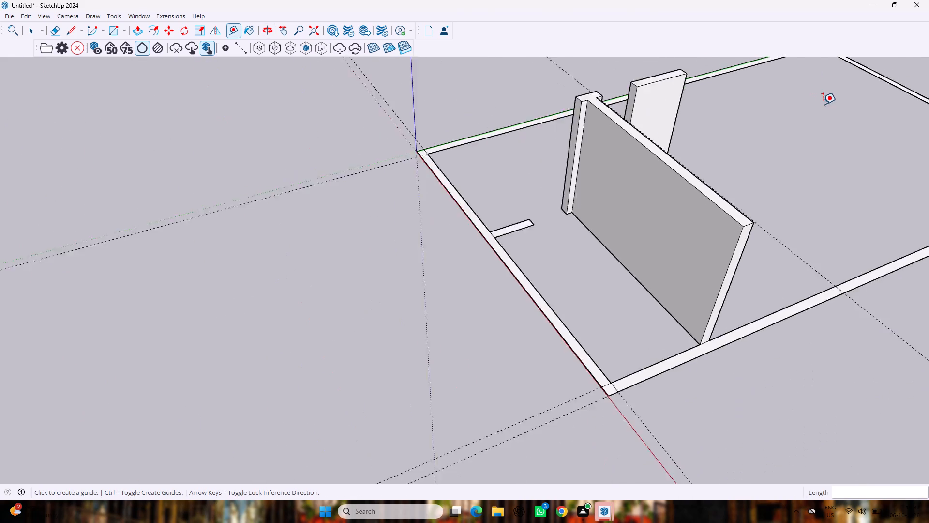
scroll(691, 64, "up", 2)
scroll(646, 77, "up", 13)
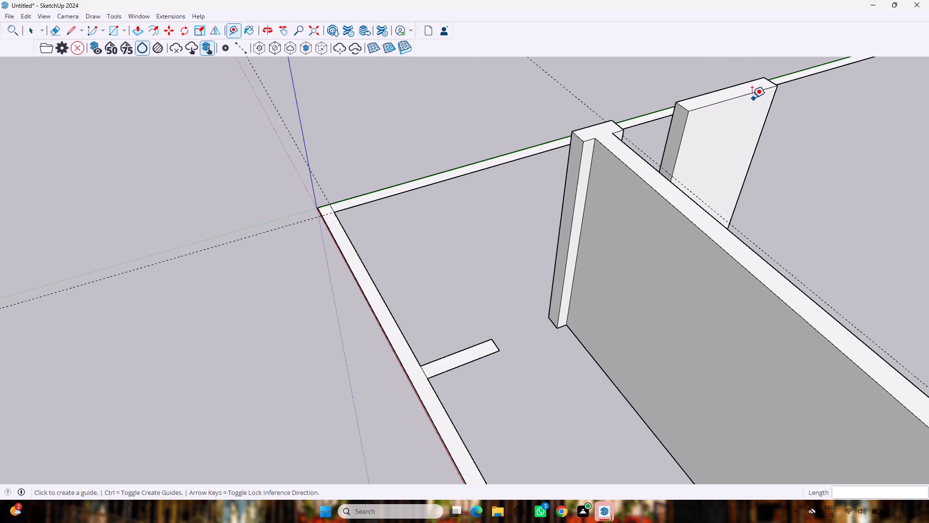
scroll(639, 106, "up", 1)
middle_click_drag(639, 106, 532, 102)
scroll(506, 152, "down", 4)
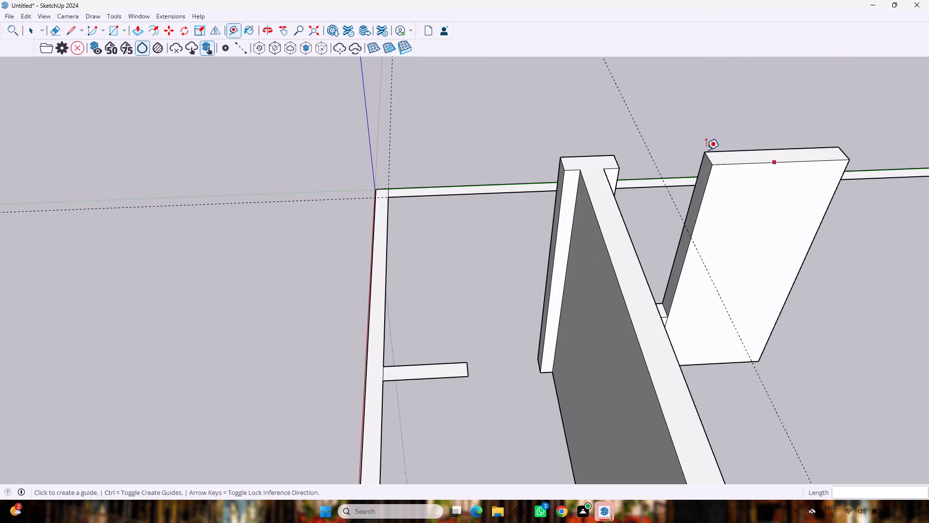
scroll(705, 150, "up", 4)
scroll(902, 13, "down", 11)
scroll(697, 129, "down", 4)
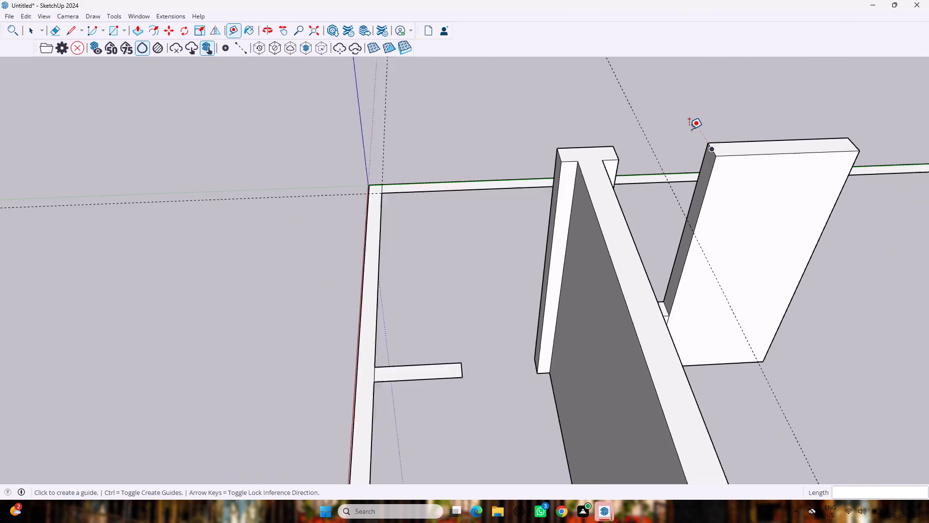
scroll(685, 129, "up", 9)
scroll(635, 116, "up", 2)
middle_click_drag(635, 116, 499, 68)
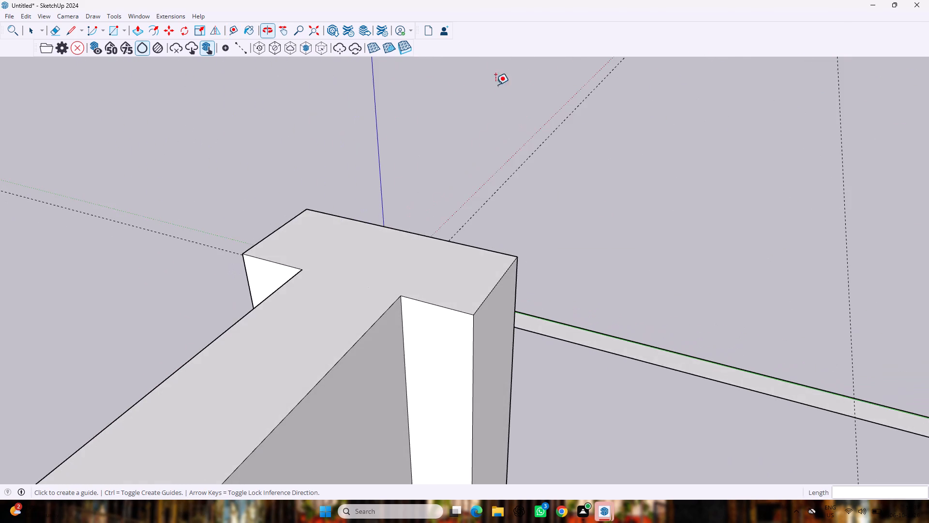
scroll(498, 94, "down", 9)
scroll(536, 157, "up", 6)
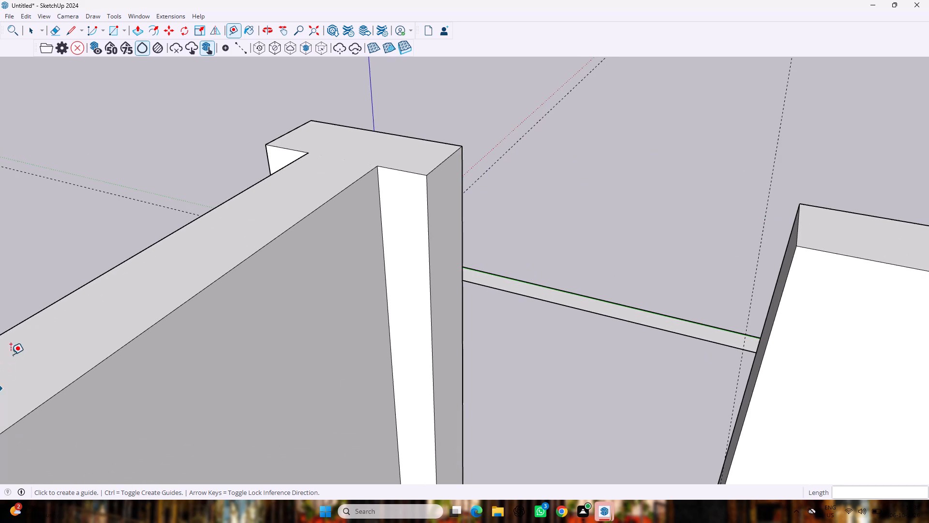
left_click(440, 161)
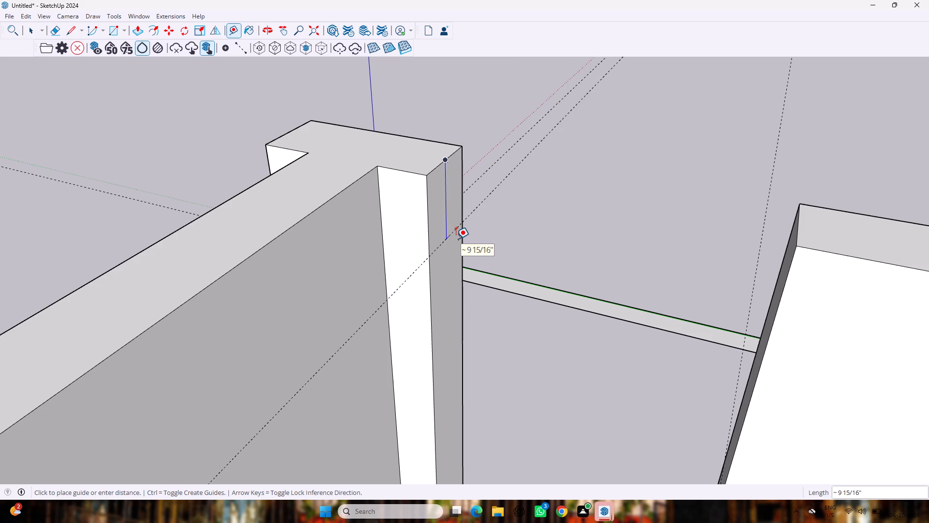
type("3'")
key("Return")
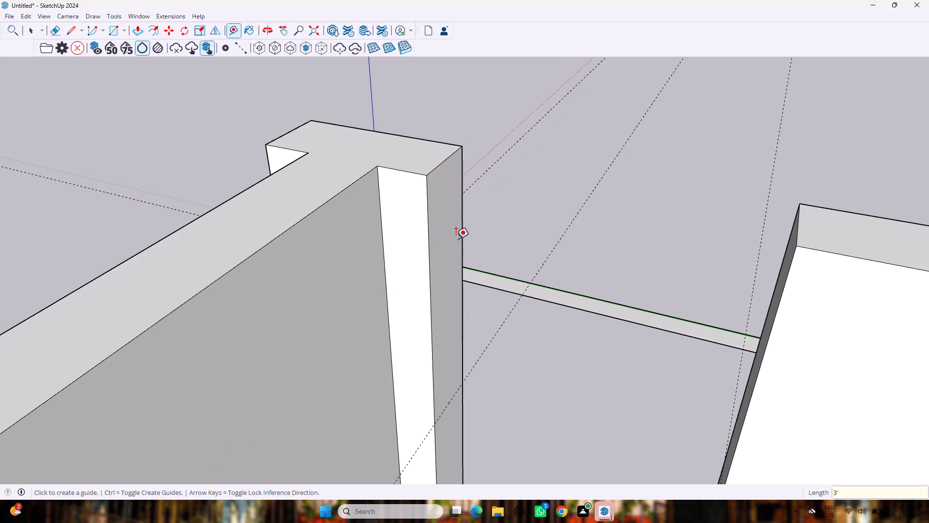
key("space")
Draw a 9" line along the guide across the raised section's end face beside the opening.
scroll(460, 234, "down", 10)
middle_click_drag(500, 167, 619, 160)
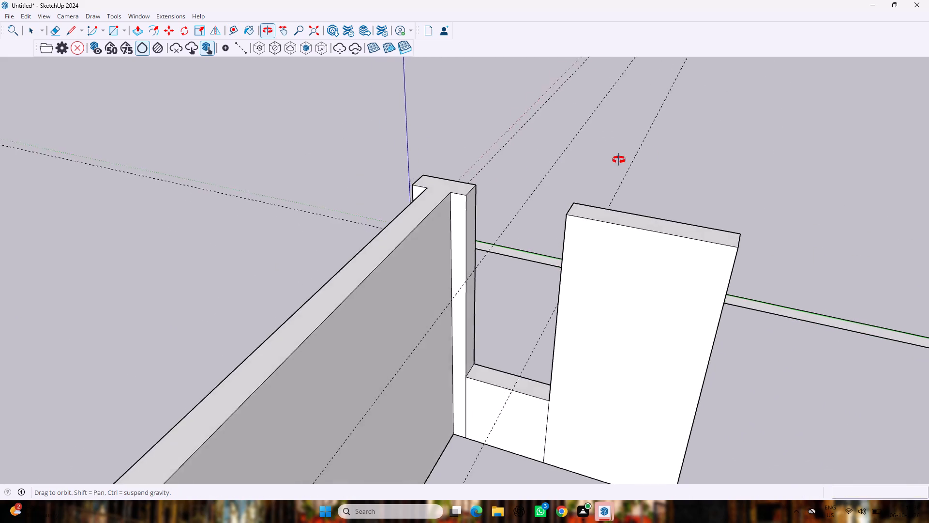
middle_click_drag(619, 160, 701, 143)
scroll(642, 196, "up", 4)
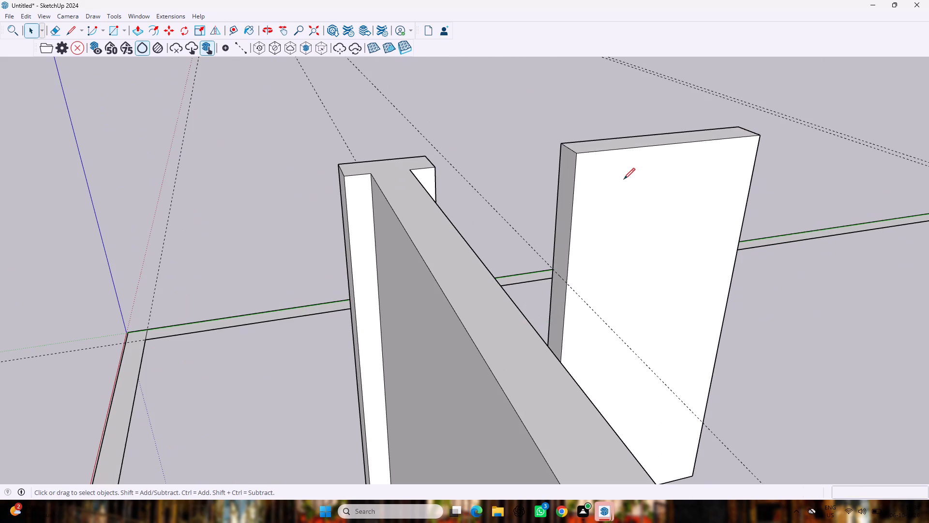
key("l")
scroll(535, 286, "up", 4)
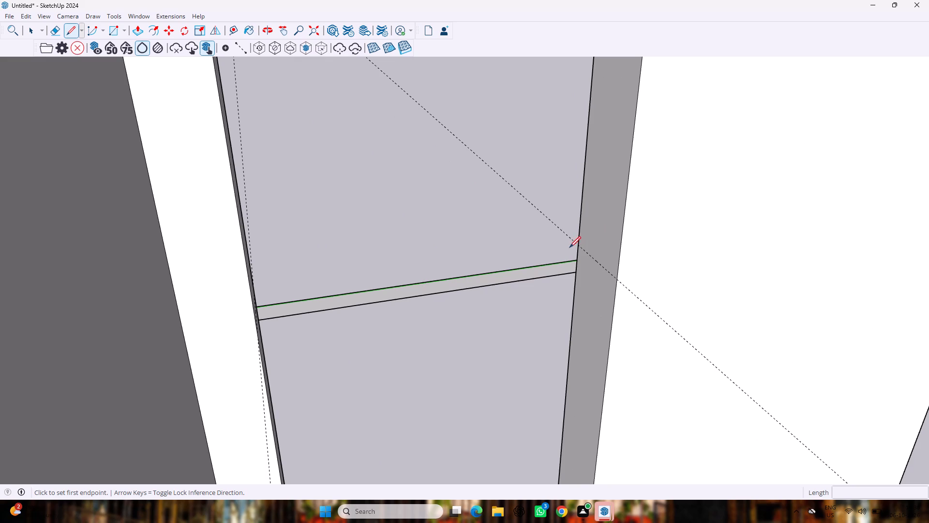
left_click(575, 243)
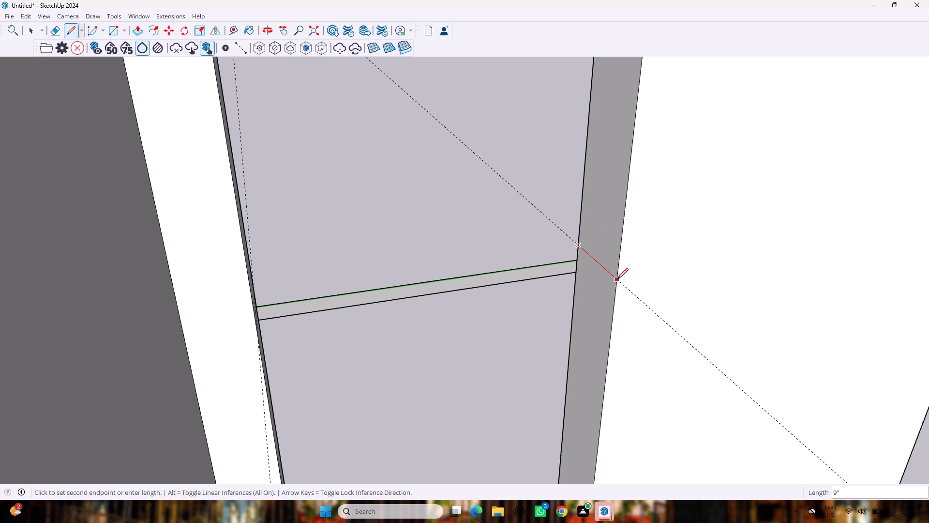
left_click(617, 279)
Draw a 9" line along the other guide across the junction's end face facing the opening.
middle_click_drag(478, 254, 219, 244)
scroll(219, 244, "up", 1)
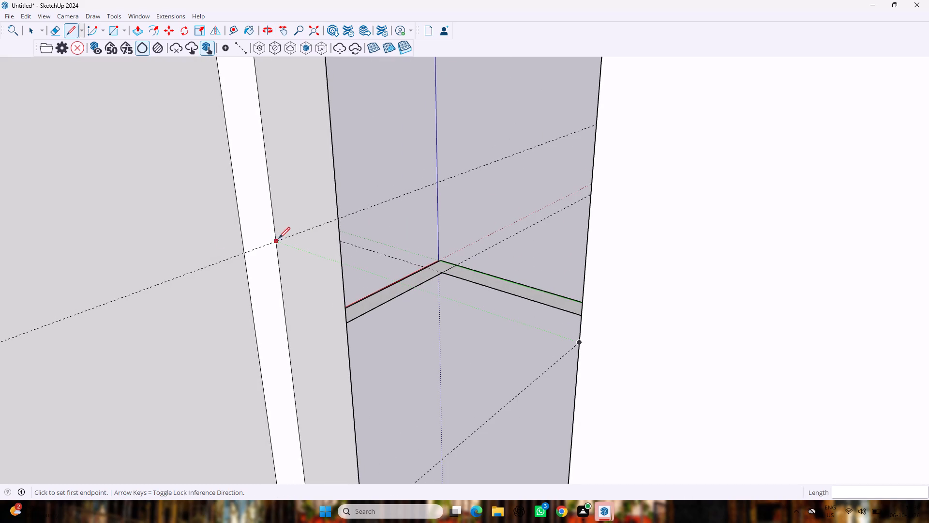
double_click(275, 244)
left_click(343, 215)
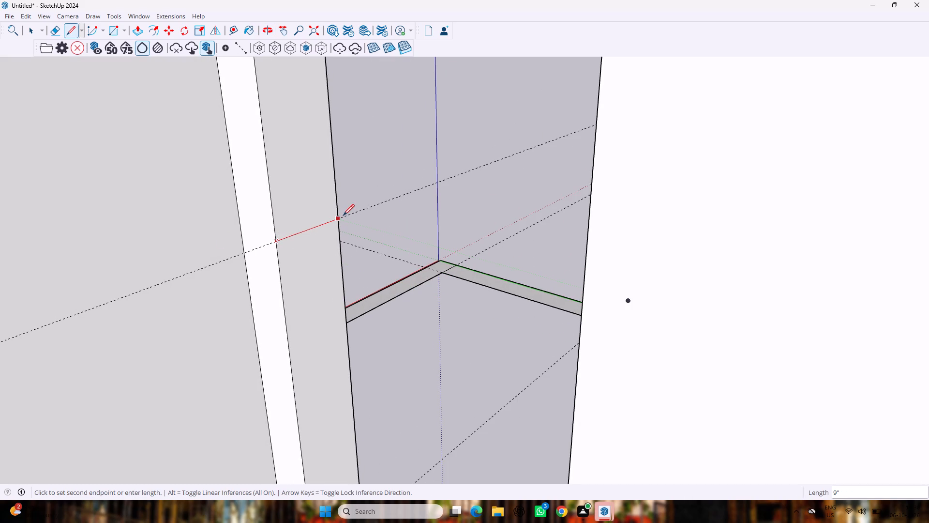
scroll(376, 222, "down", 6)
key("space")
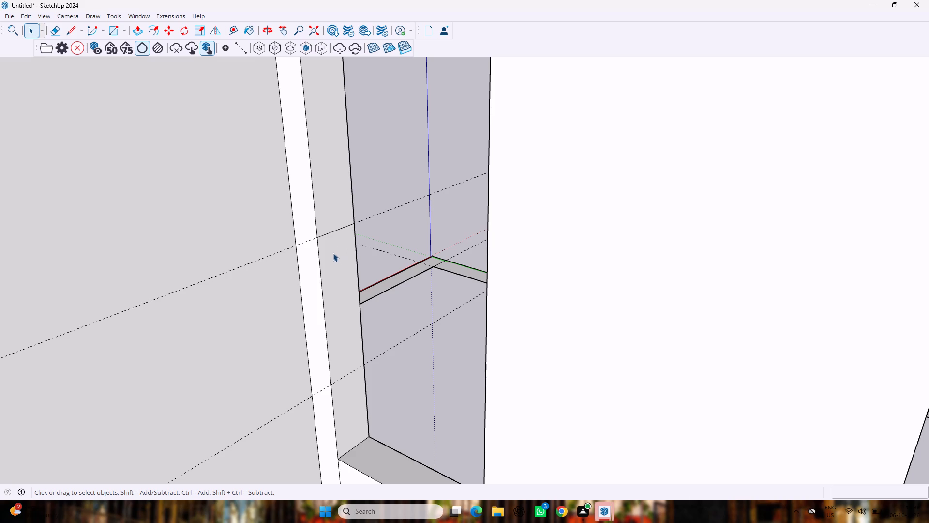
Erase the two 3' guides crossing the opening's end faces.
key("e")
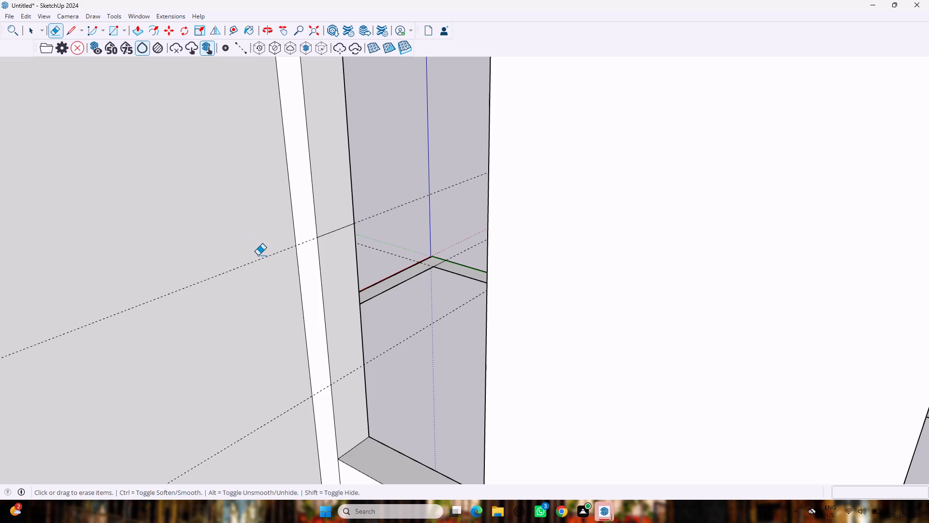
left_click_drag(258, 255, 270, 262)
left_click_drag(275, 414, 275, 417)
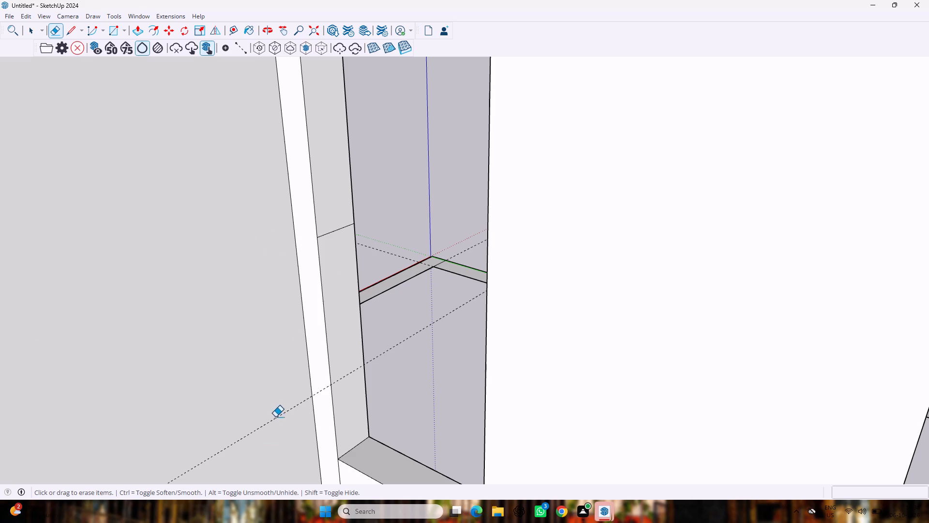
left_click_drag(275, 417, 279, 422)
middle_click_drag(329, 397, 424, 344)
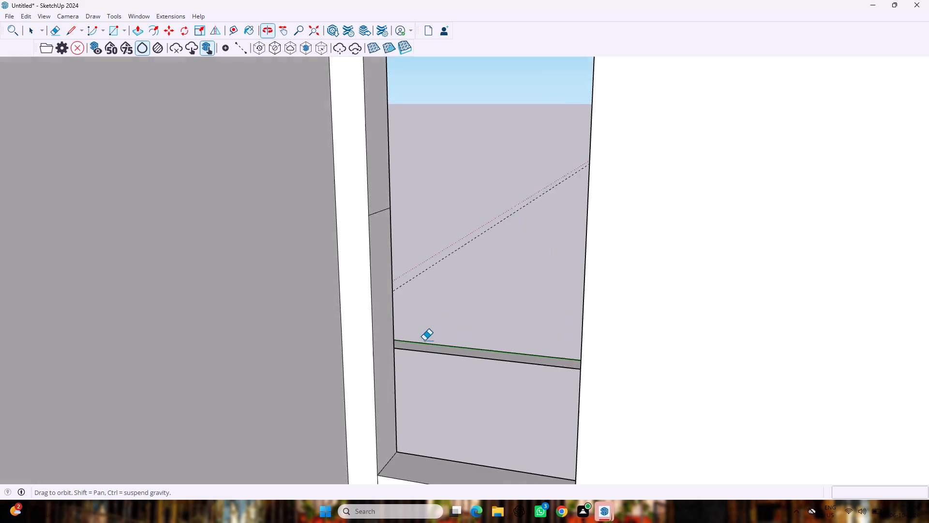
key("space")
Push/Pull the upper end face beside the window opening 3' across to the junction to form the lintel.
middle_click_drag(400, 322, 432, 353)
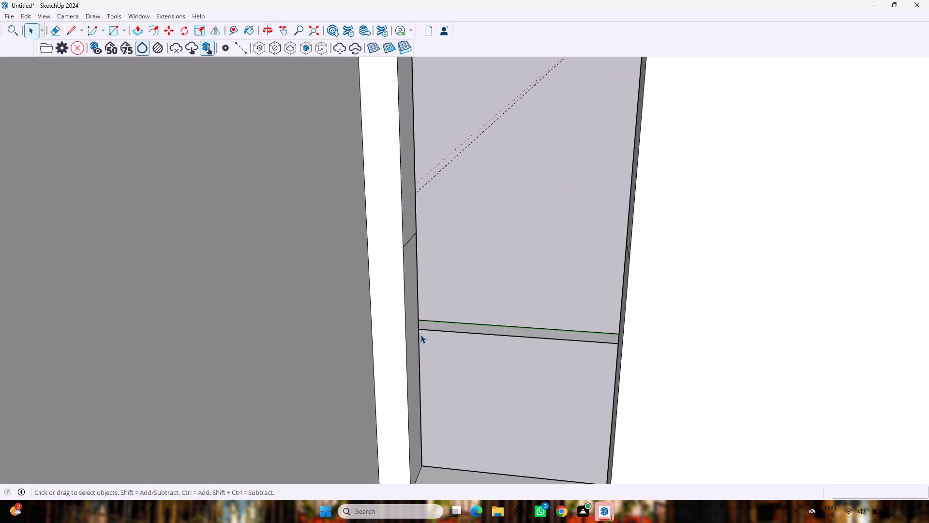
key("p")
middle_click_drag(448, 333, 563, 345)
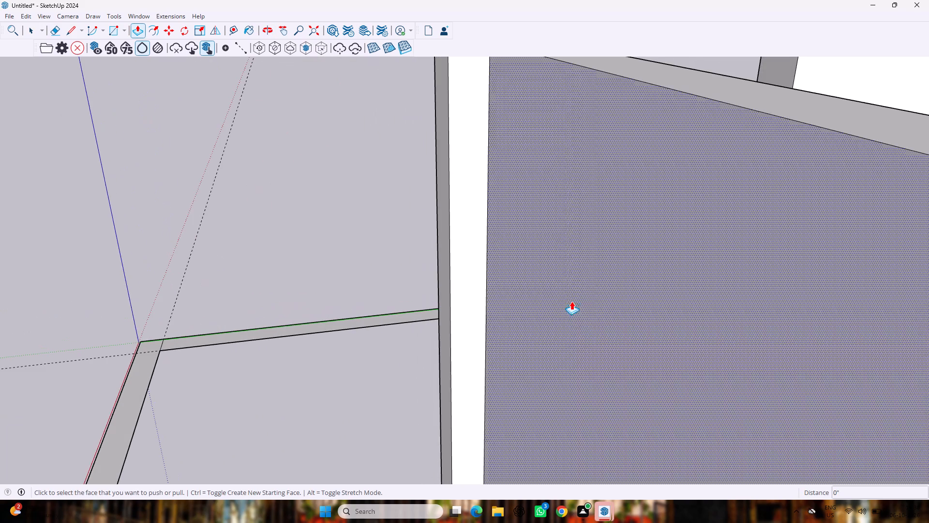
middle_click_drag(298, 254, 826, 258)
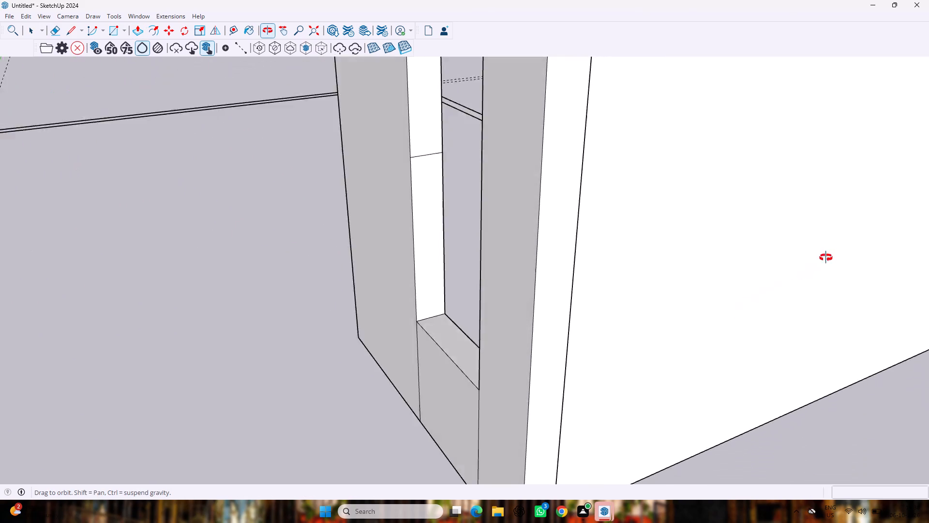
middle_click_drag(826, 258, 926, 228)
scroll(242, 282, "down", 5)
middle_click_drag(255, 263, 363, 255)
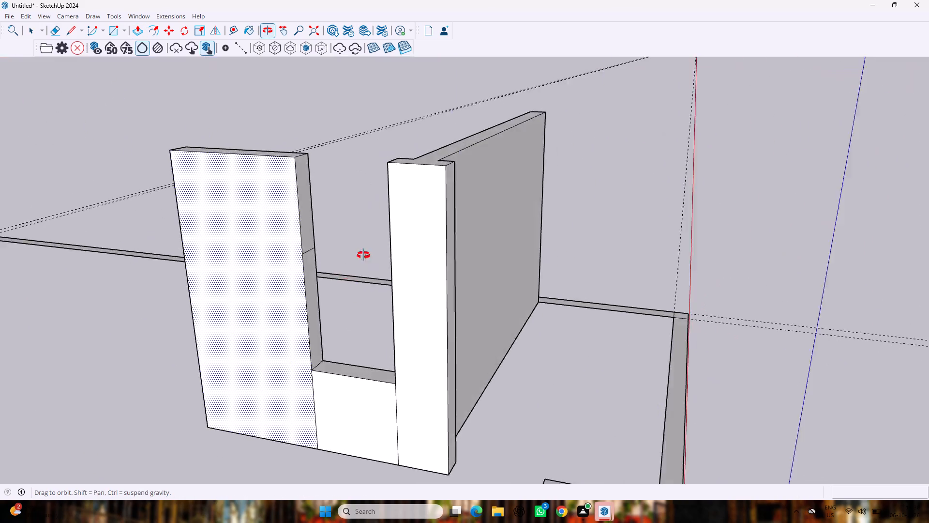
middle_click_drag(363, 255, 387, 246)
left_click_drag(331, 204, 405, 210)
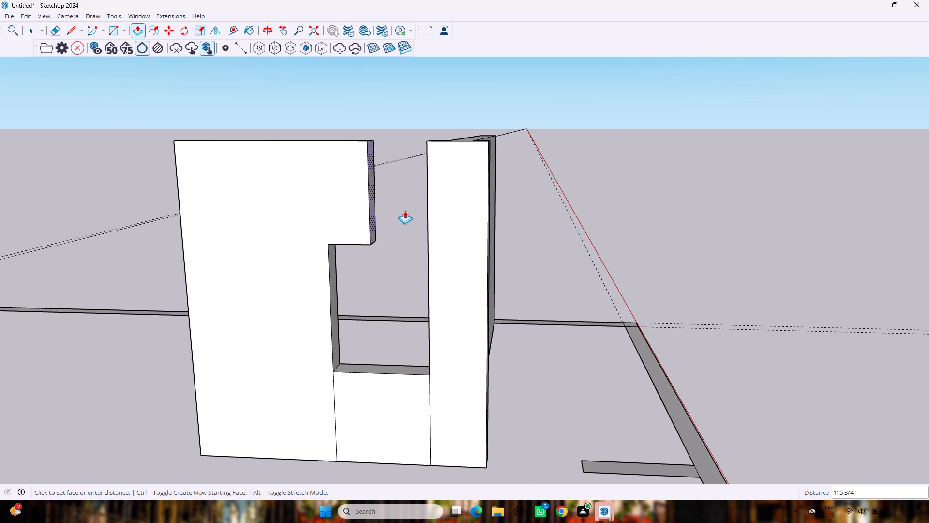
left_click_drag(405, 210, 430, 217)
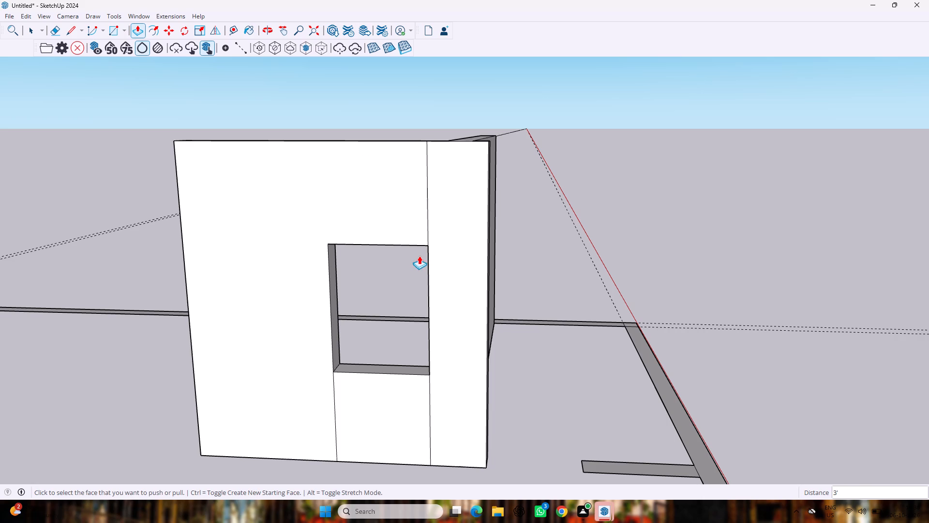
Erase the vertical seam lines above and below the window opening on the wall's outer face.
key("space")
key("e")
left_click_drag(408, 179, 449, 195)
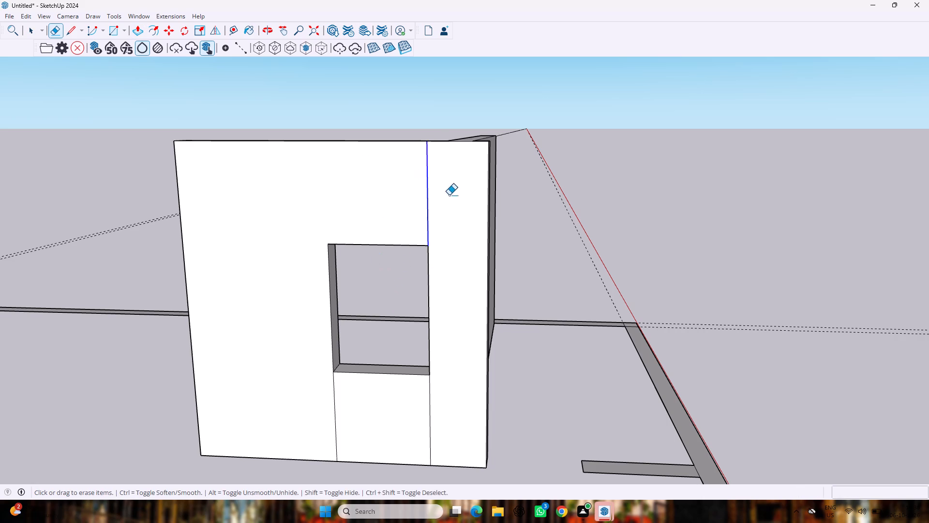
left_click_drag(449, 195, 451, 196)
left_click_drag(309, 418, 441, 410)
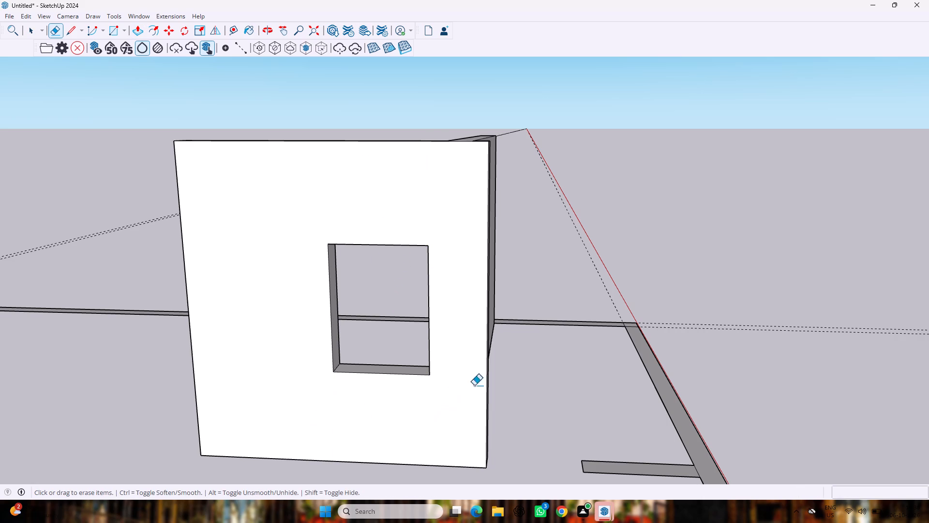
Erase the leftover seam line across the top face of the window wall near the junction.
middle_click_drag(512, 373, 339, 374)
middle_click_drag(442, 294, 335, 303)
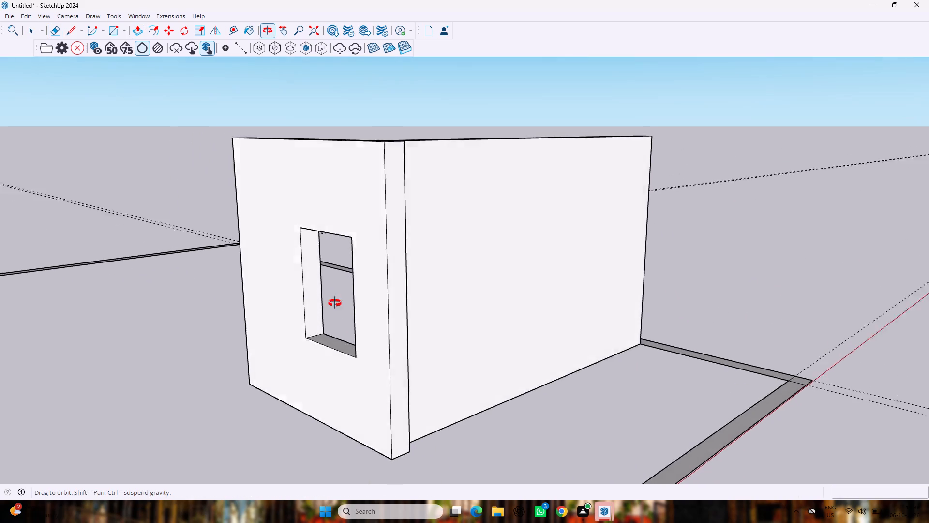
middle_click_drag(335, 303, 229, 369)
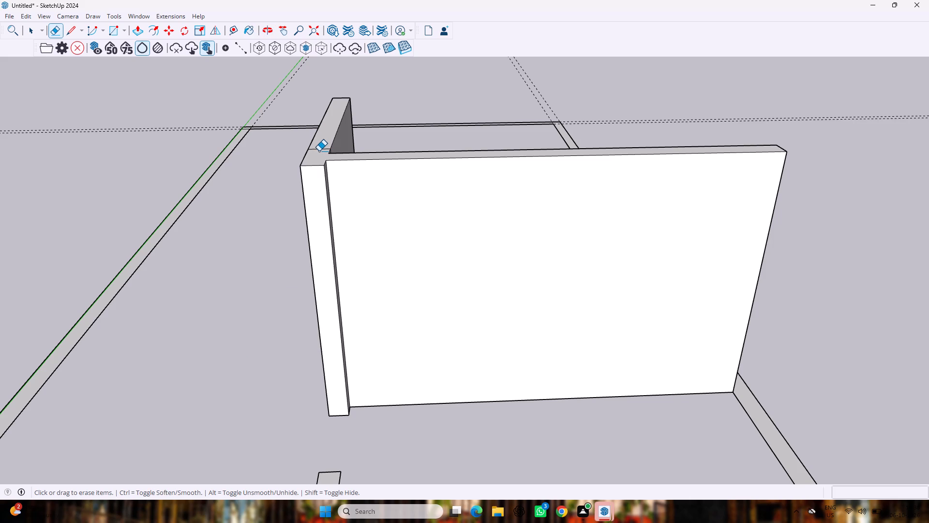
left_click(319, 151)
left_click_drag(322, 146, 322, 160)
Erase the vertical seam lines above and below the window opening on the wall's inner face.
middle_click_drag(456, 100, 458, 103)
middle_click_drag(458, 103, 71, 237)
left_click_drag(436, 110, 435, 110)
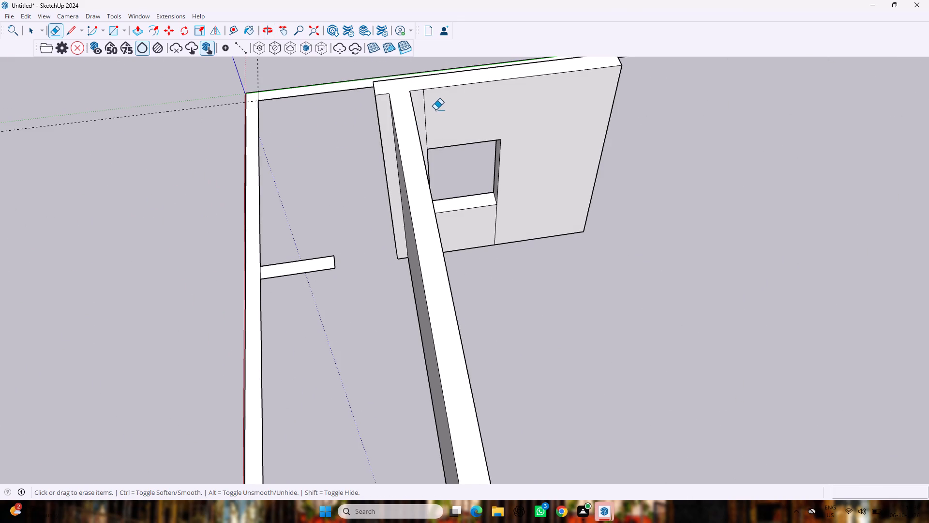
left_click_drag(435, 110, 421, 111)
left_click_drag(521, 212, 459, 233)
middle_click_drag(496, 241, 496, 240)
scroll(496, 241, "up", 1)
middle_click_drag(496, 240, 437, 220)
left_click_drag(436, 214, 434, 221)
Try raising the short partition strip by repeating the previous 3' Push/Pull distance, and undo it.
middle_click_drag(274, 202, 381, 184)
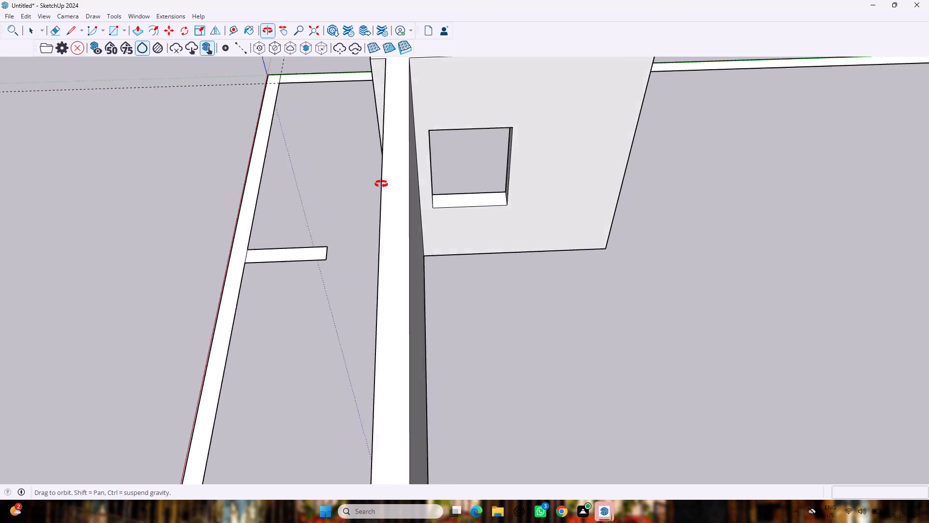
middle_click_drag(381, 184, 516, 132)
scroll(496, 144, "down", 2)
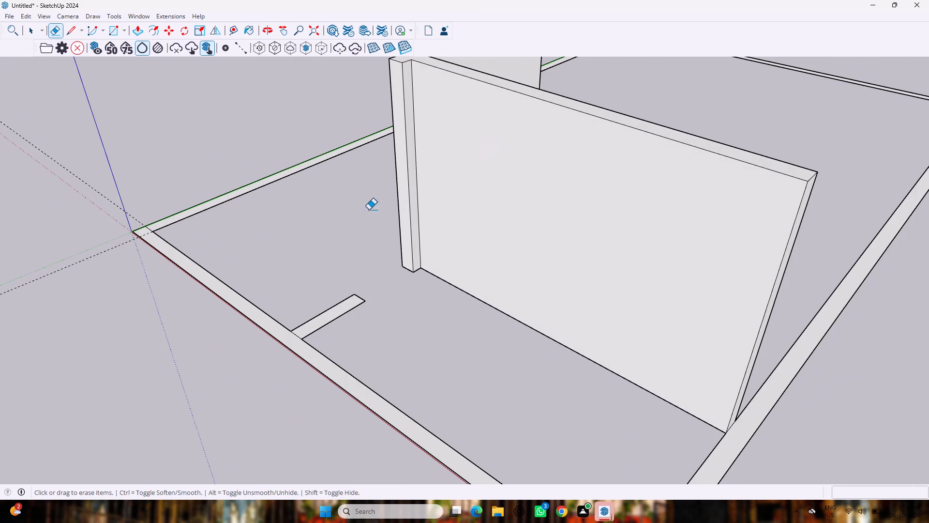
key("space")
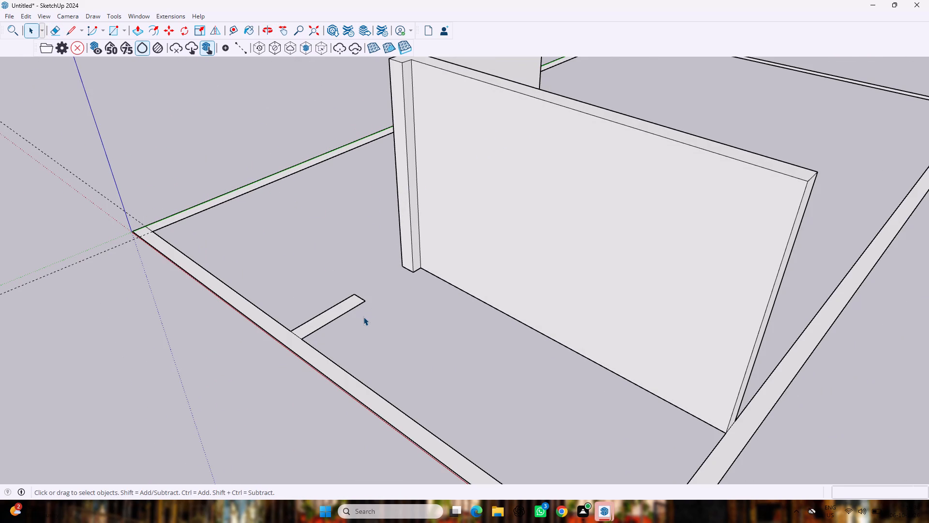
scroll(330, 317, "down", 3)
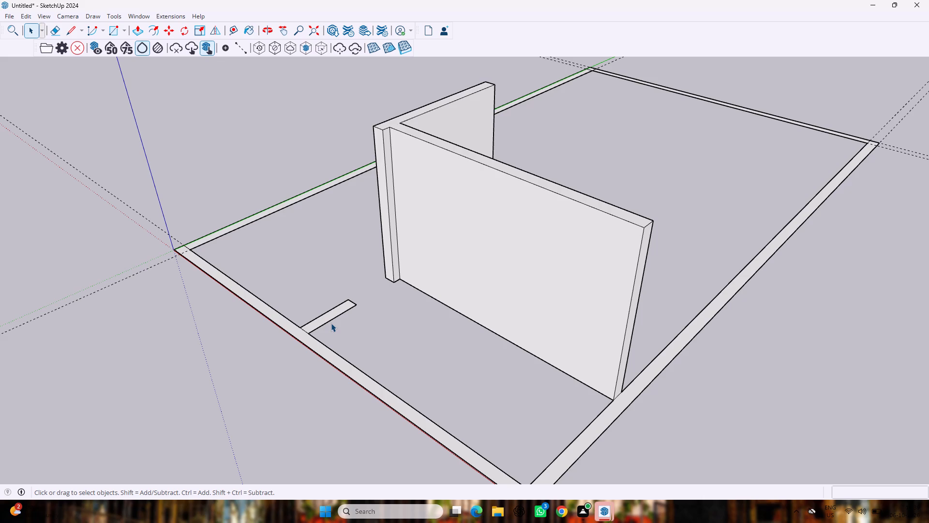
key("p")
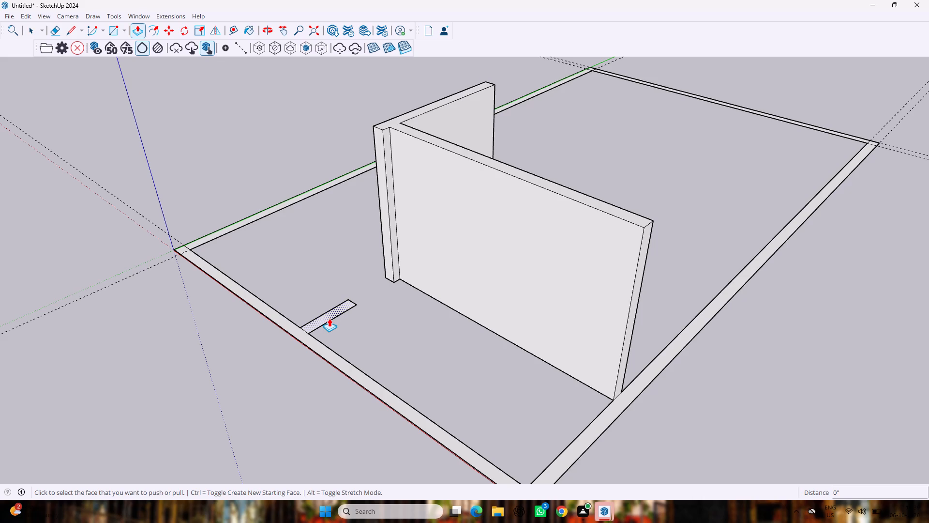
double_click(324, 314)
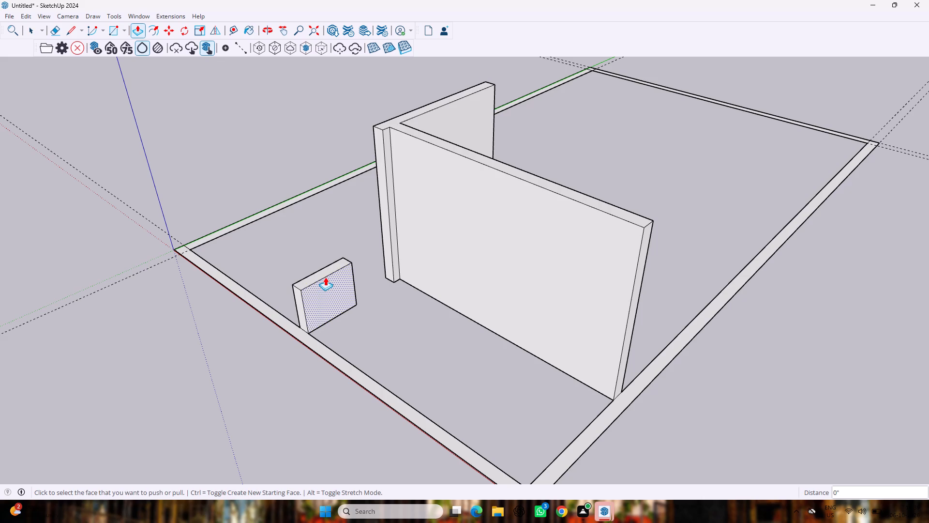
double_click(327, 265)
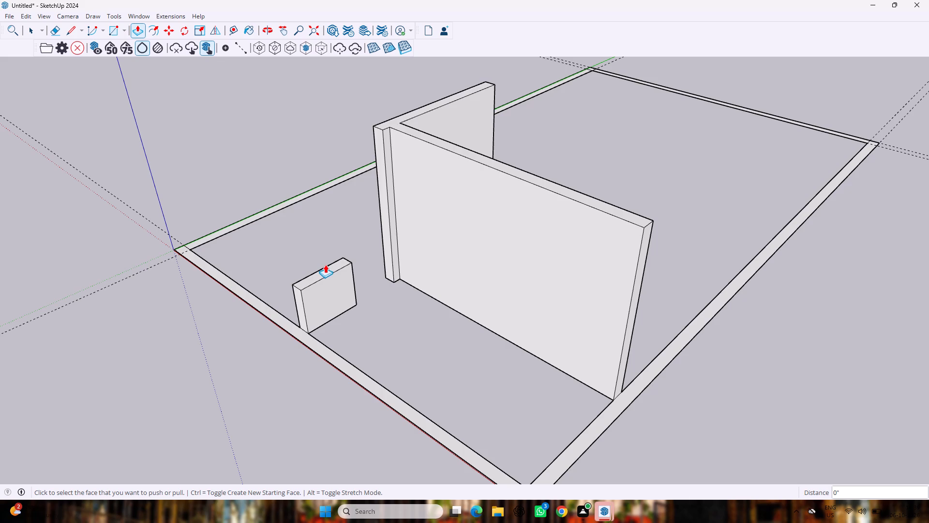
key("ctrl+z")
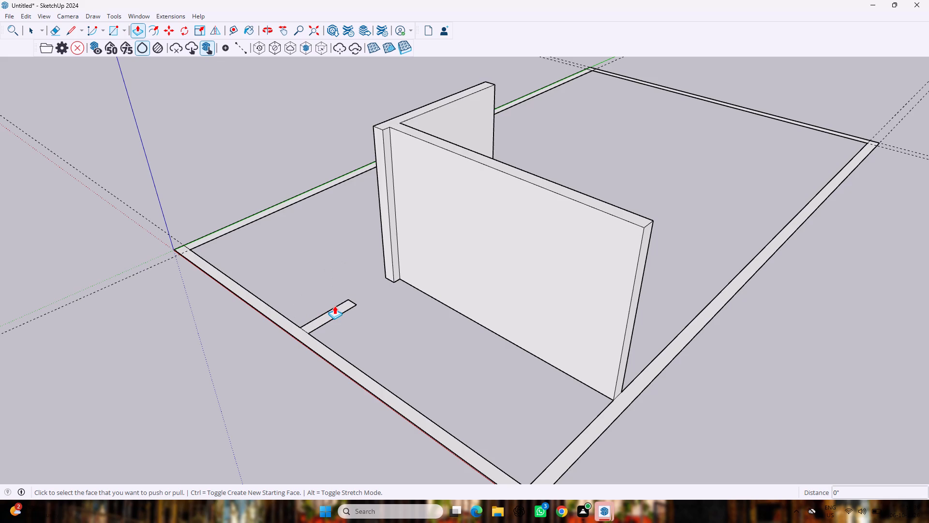
Extrude the short partition strip near the outer wall up to 10'.
left_click_drag(328, 312, 334, 286)
type("10'")
key("Return")
left_click(334, 286)
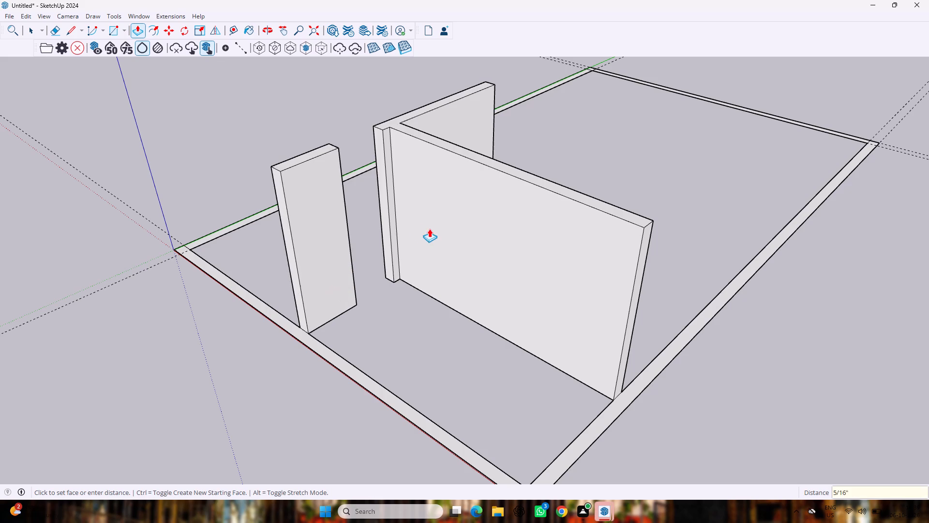
key("space")
key("Escape")
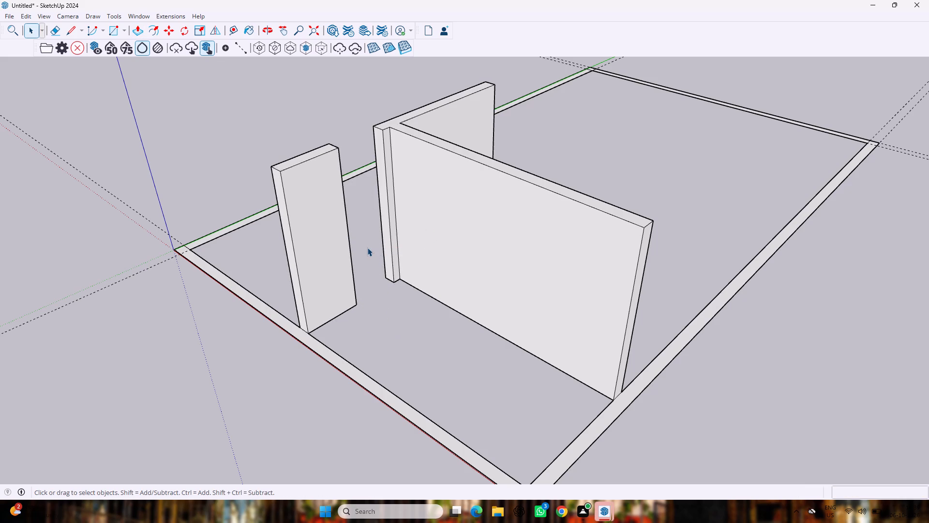
Place a guide 3' below the top edge of the junction's end face that faces the short partition.
key("t")
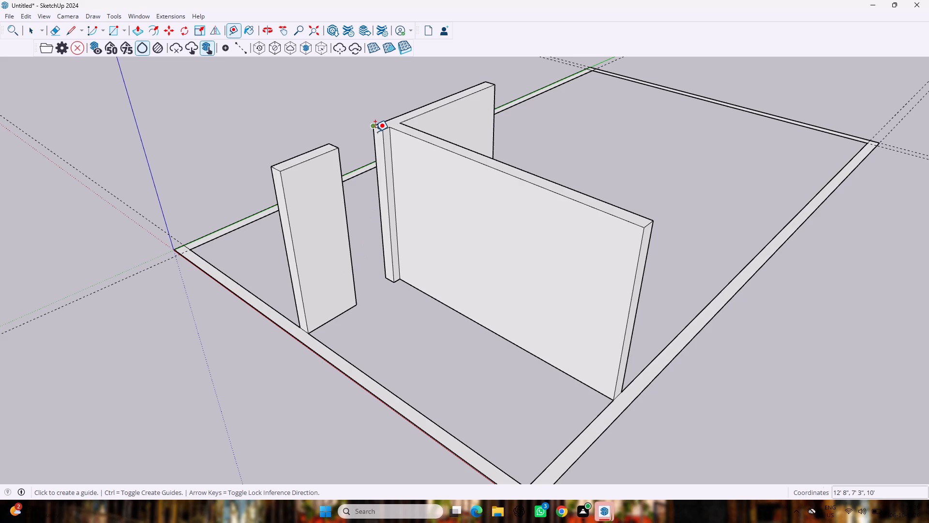
scroll(373, 128, "up", 4)
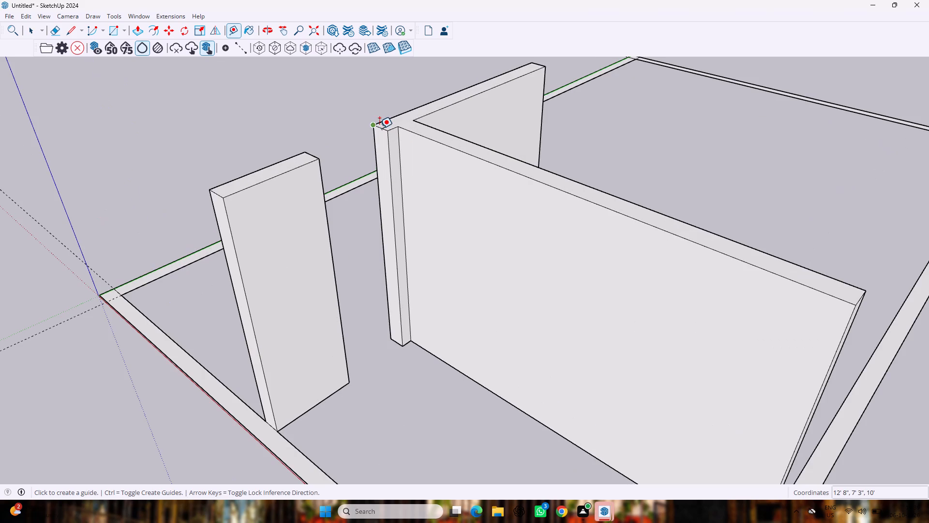
left_click(380, 126)
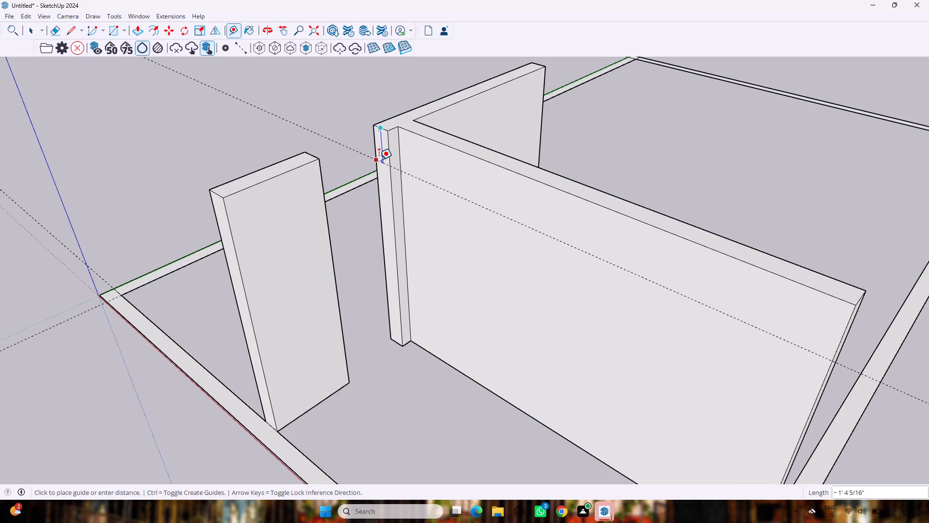
type("3'")
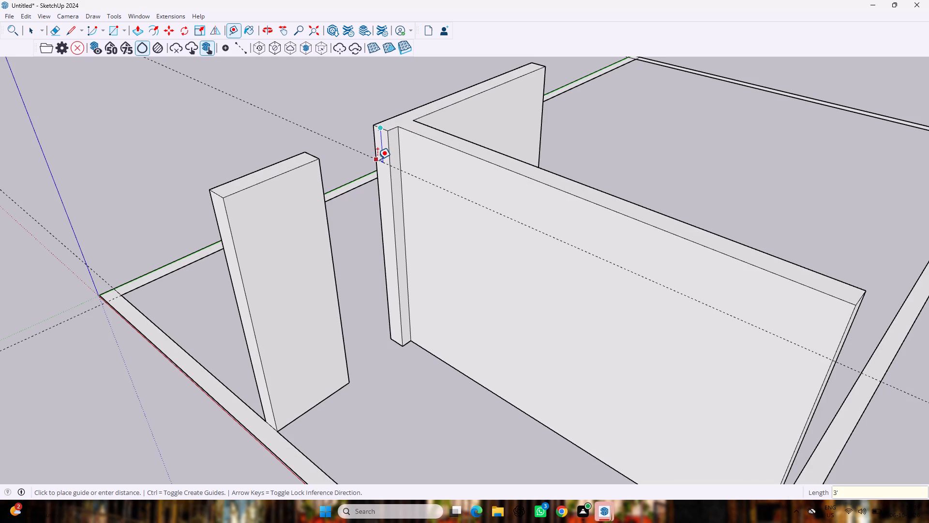
key("Return")
Place a matching guide 3' below the top edge of the short partition's end face, facing the junction.
middle_click_drag(271, 131, 242, 135)
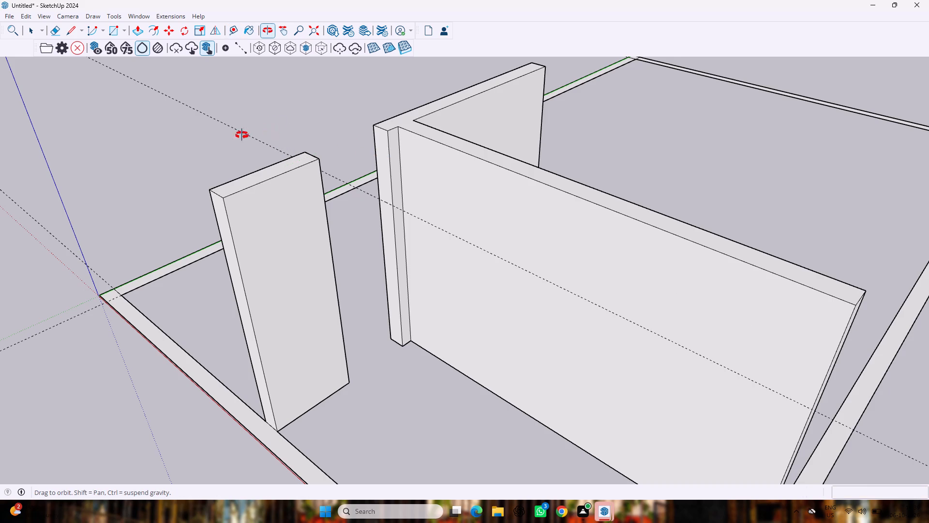
middle_click_drag(242, 135, 0, 165)
scroll(346, 98, "up", 3)
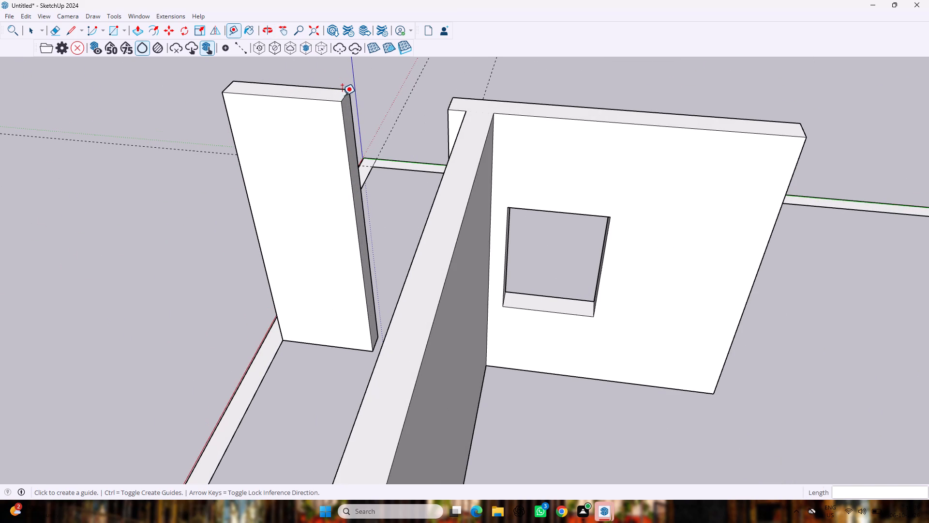
left_click(340, 95)
key("Escape")
scroll(348, 103, "up", 5)
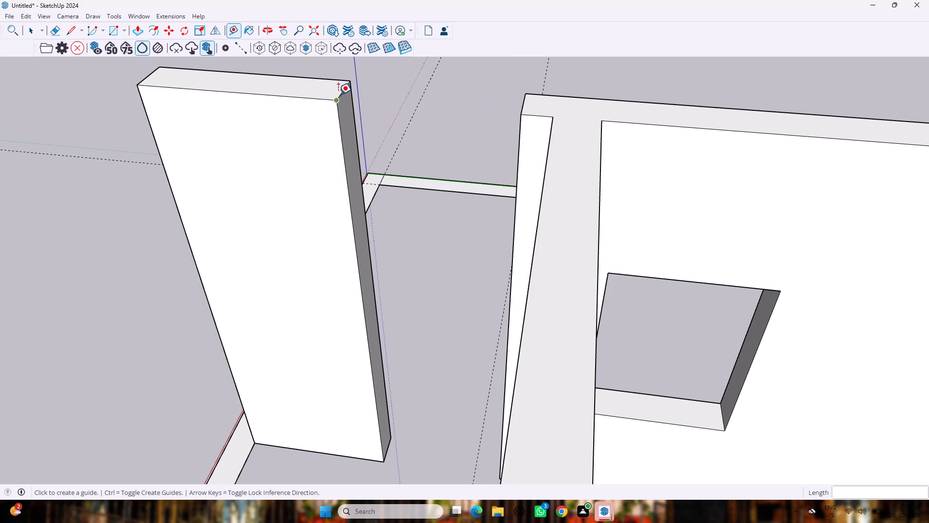
left_click(341, 93)
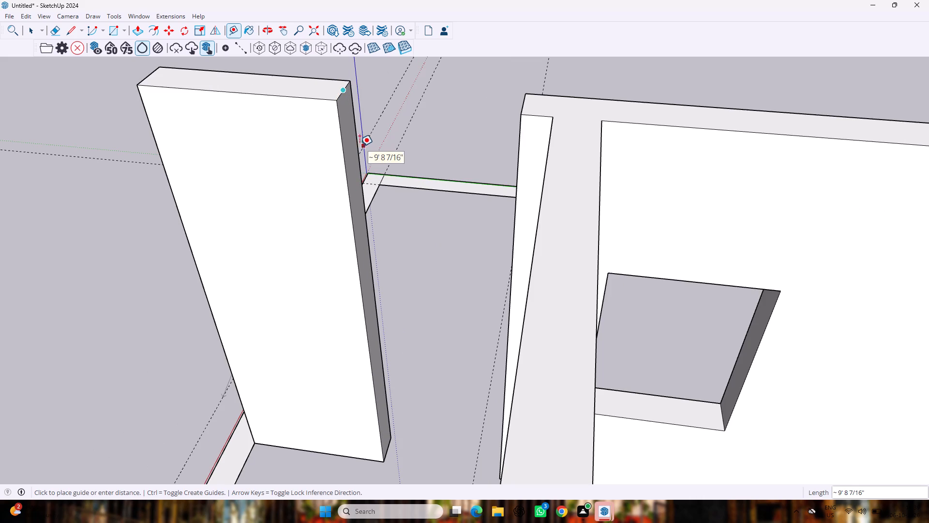
type("3'")
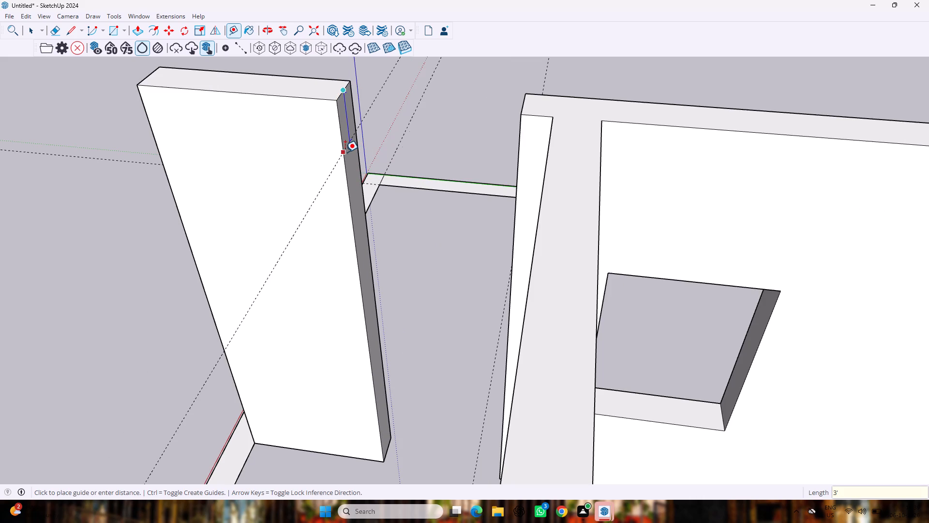
key("Return")
Draw a line along the 3' guide across each of the two facing end faces, on the short partition and the junction.
key("space")
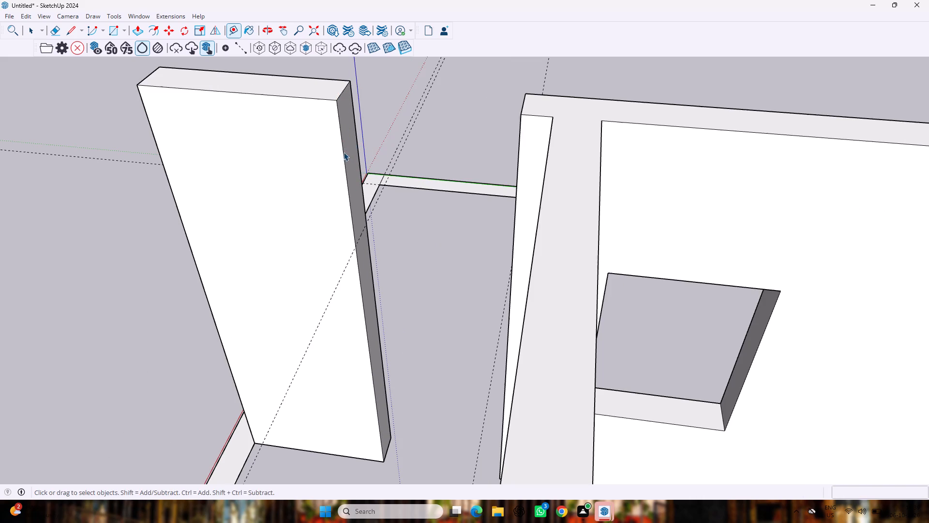
key("l")
scroll(342, 146, "up", 9)
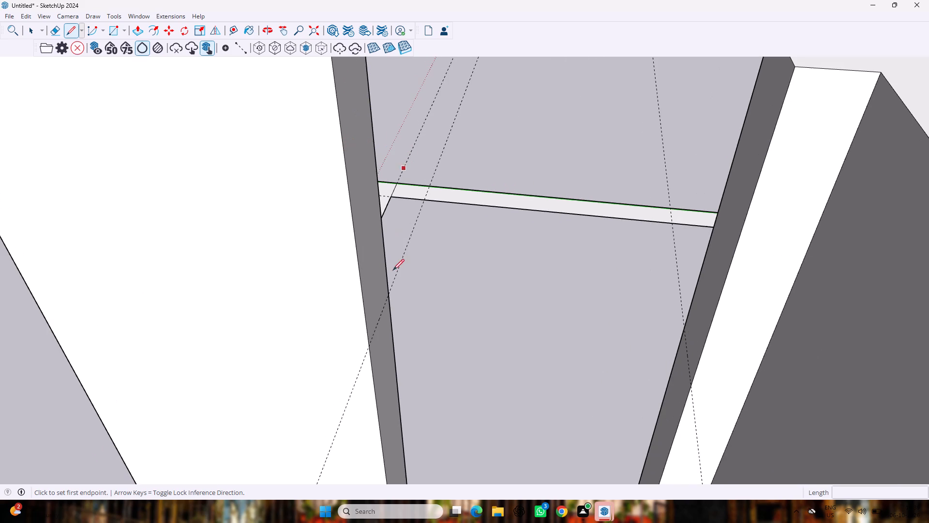
left_click(370, 345)
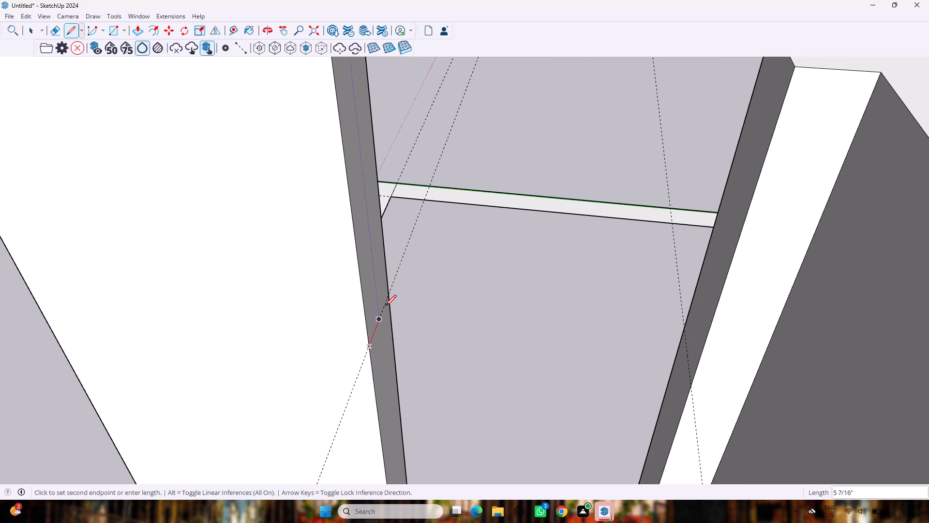
left_click(390, 291)
middle_click_drag(566, 265, 571, 271)
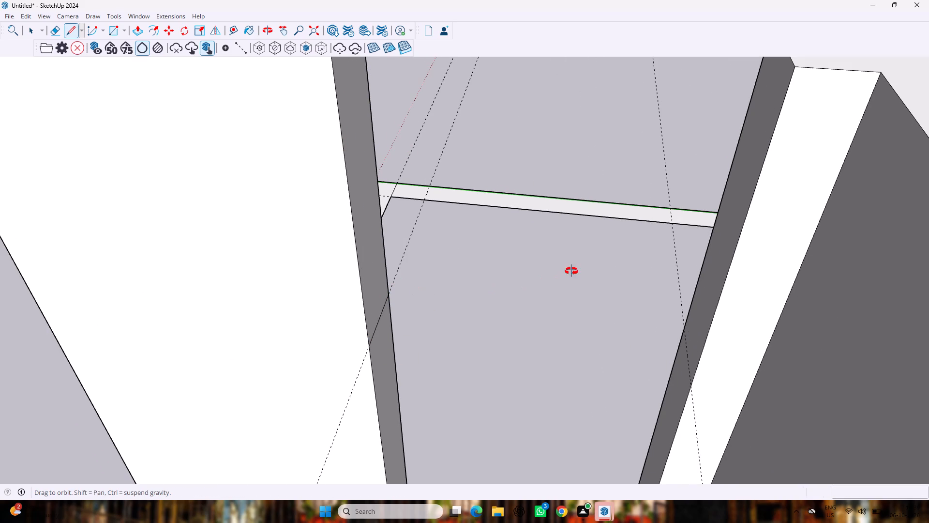
middle_click_drag(571, 271, 703, 248)
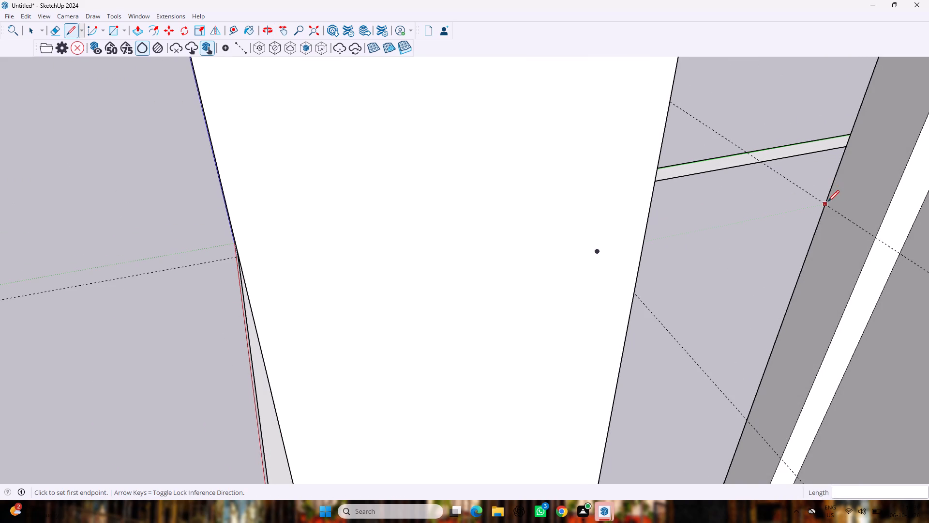
left_click(826, 205)
left_click(877, 241)
scroll(773, 176, "down", 10)
middle_click_drag(621, 112, 435, 83)
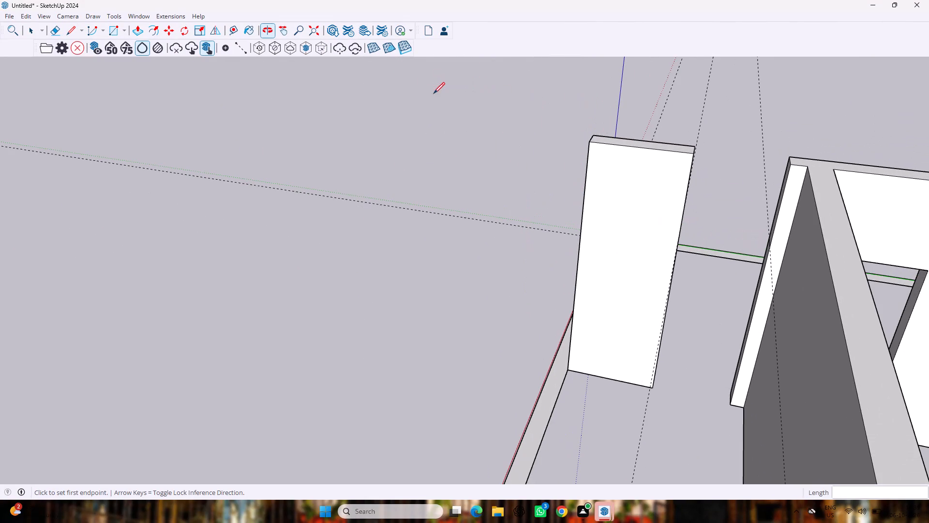
Erase the two guides set 3' below the wall tops, undoing the accidental erasure of wall geometry.
key("space")
key("e")
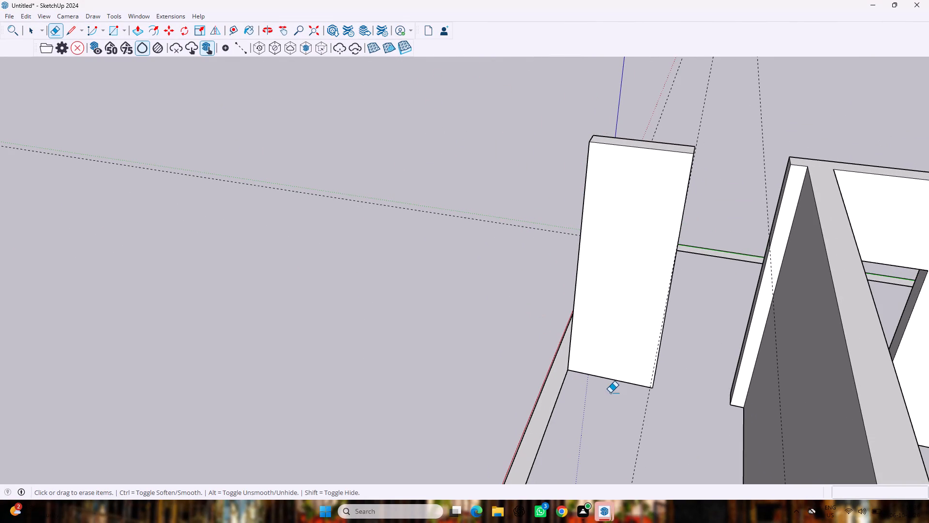
left_click_drag(609, 393, 653, 427)
left_click_drag(781, 380, 749, 381)
left_click(749, 381)
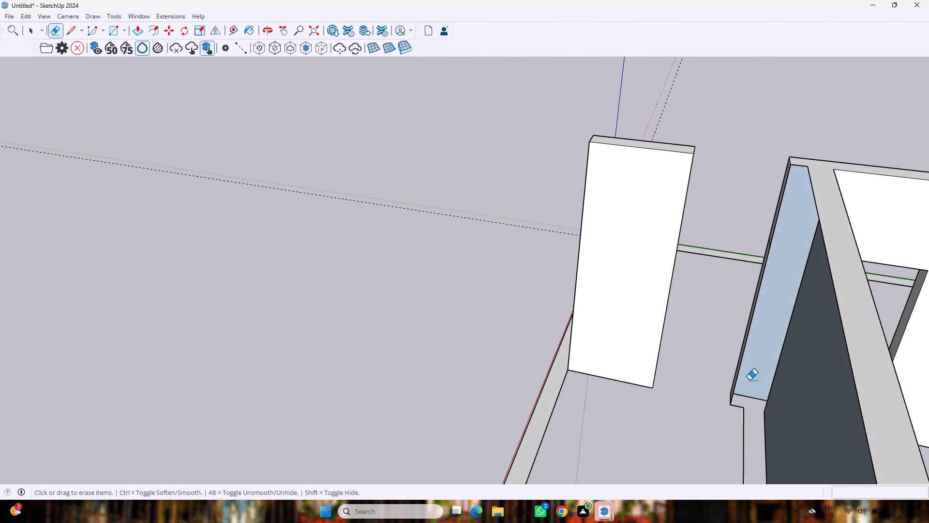
key("ctrl+z")
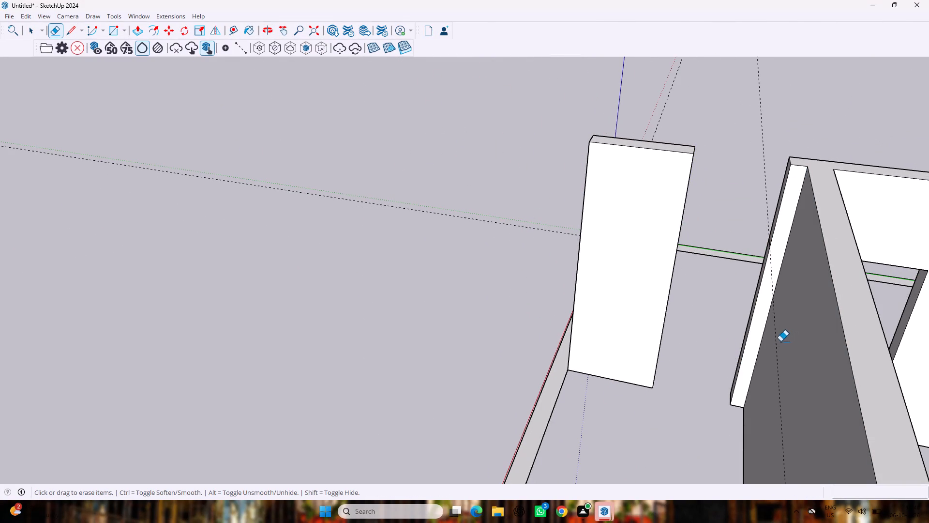
left_click(775, 344)
left_click_drag(779, 339, 765, 342)
left_click(765, 342)
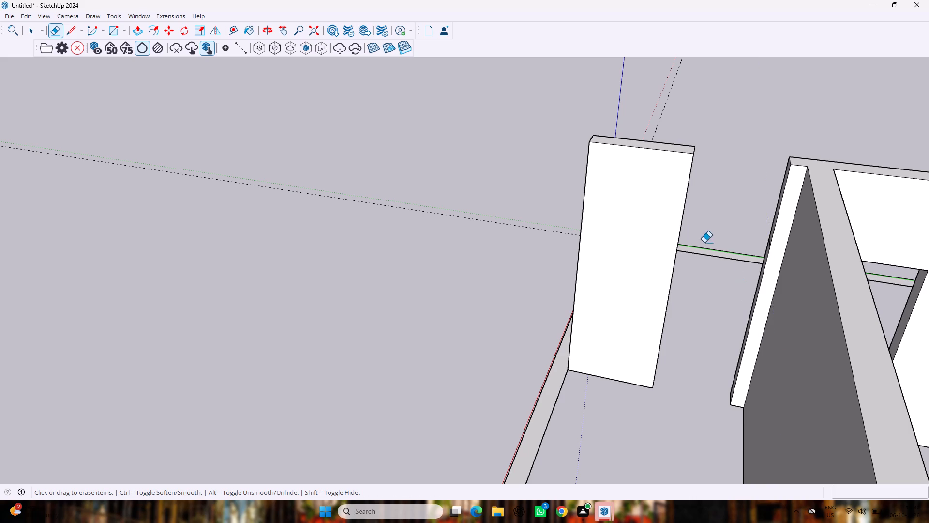
key("space")
Push/Pull the upper end face of the short partition 3' across the gap to the junction, forming the lintel over the doorway.
middle_click_drag(636, 156, 505, 156)
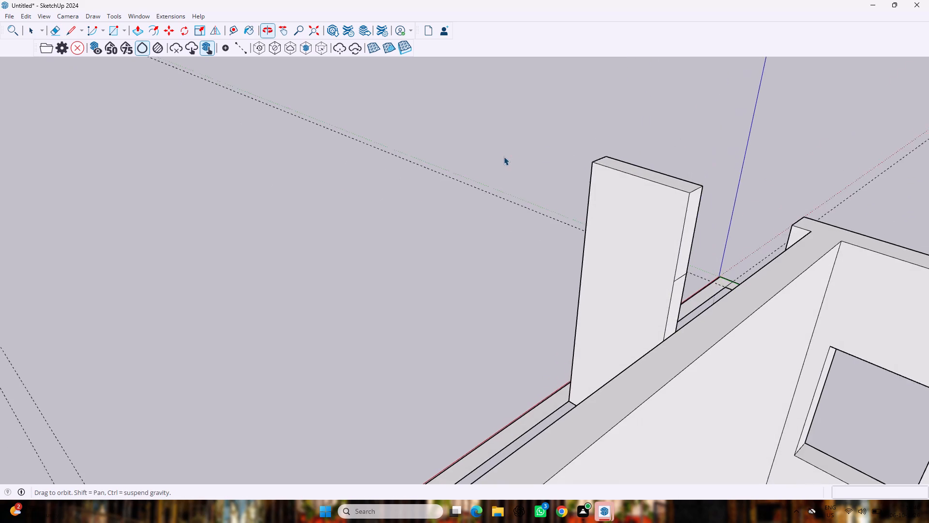
key("p")
scroll(668, 173, "up", 1)
middle_click_drag(668, 173, 644, 185)
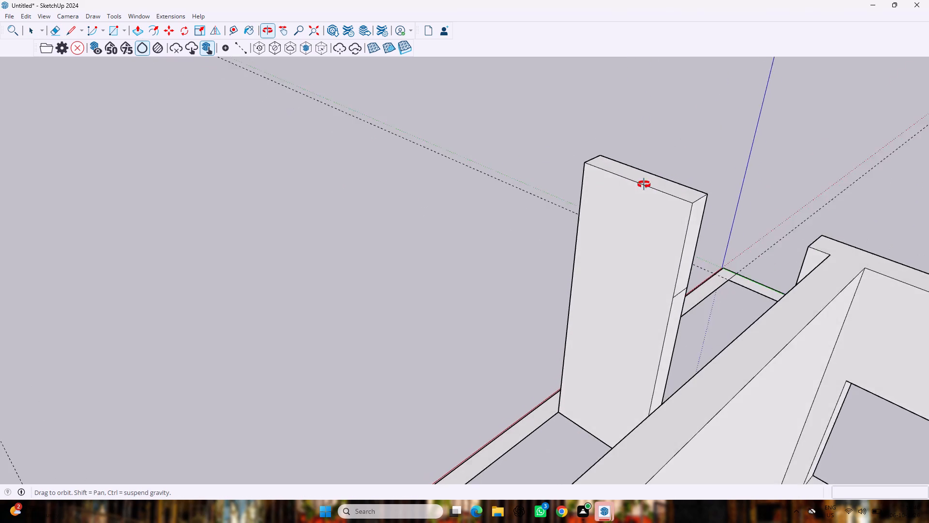
middle_click_drag(644, 185, 202, 178)
left_click_drag(343, 300, 270, 314)
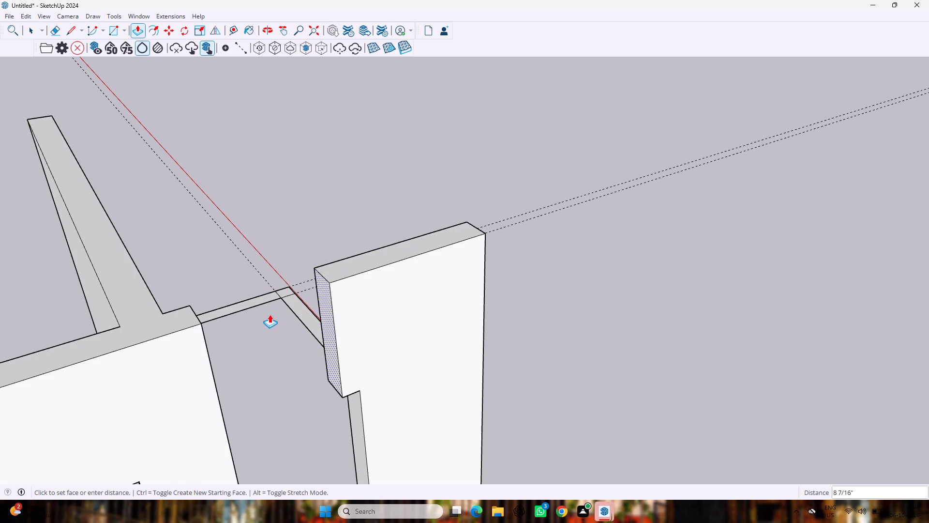
left_click_drag(270, 314, 203, 335)
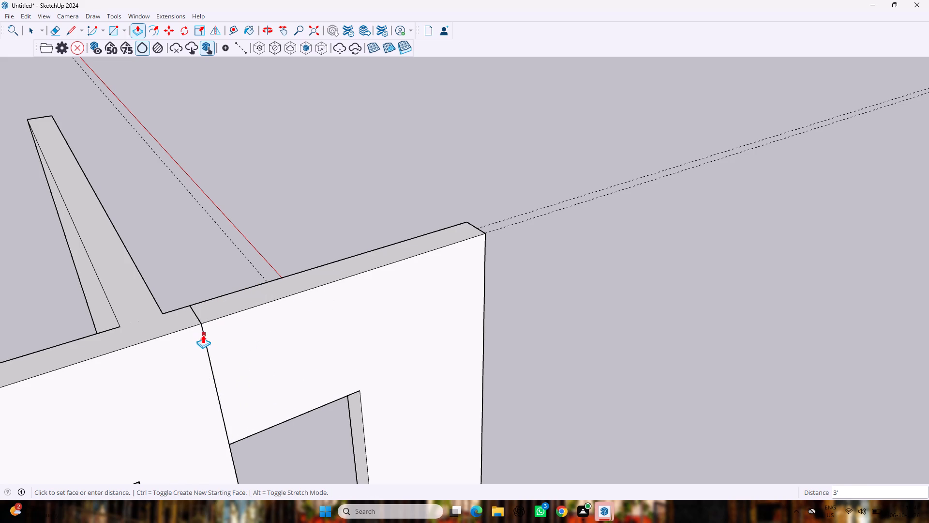
left_click_drag(203, 335, 204, 335)
left_click(204, 335)
key("Escape")
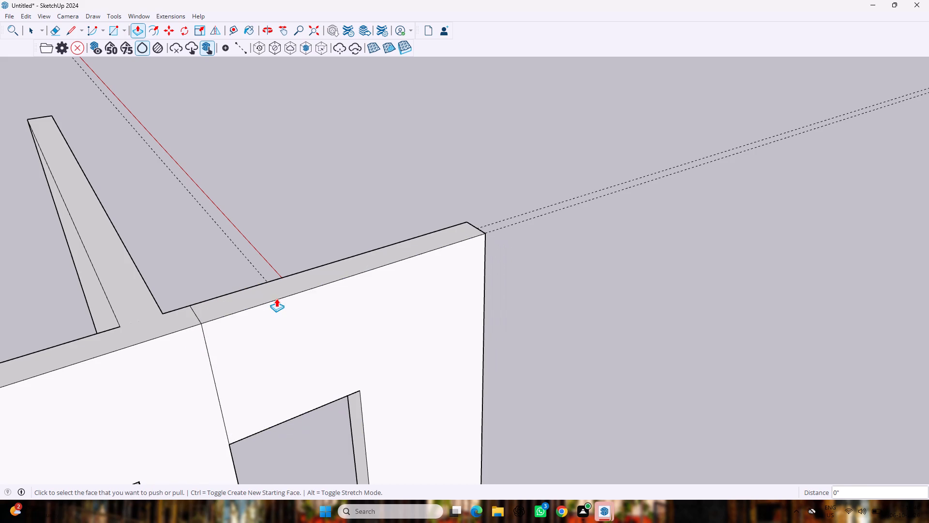
Erase the seam lines where the door lintel meets the junction, on the top and both side faces of the wall.
key("e")
left_click_drag(244, 331, 144, 355)
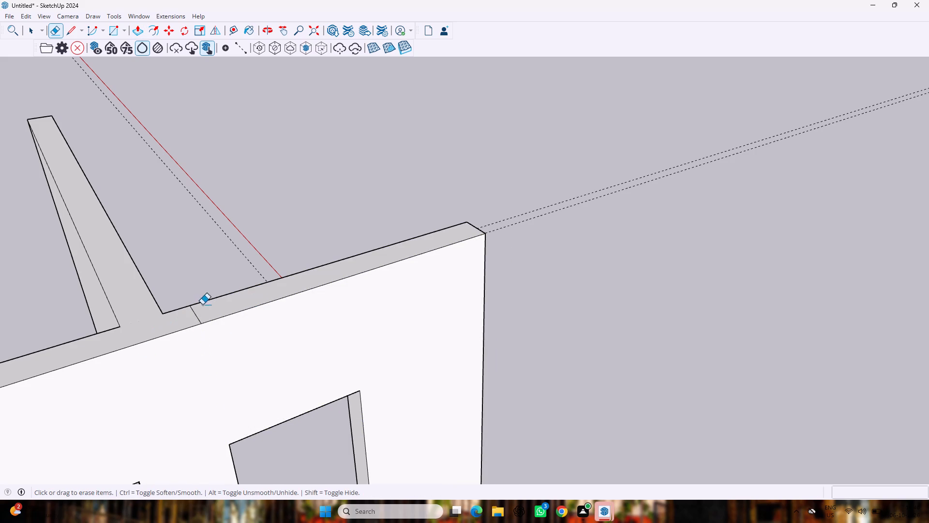
left_click_drag(208, 308, 195, 311)
middle_click_drag(219, 283, 0, 370)
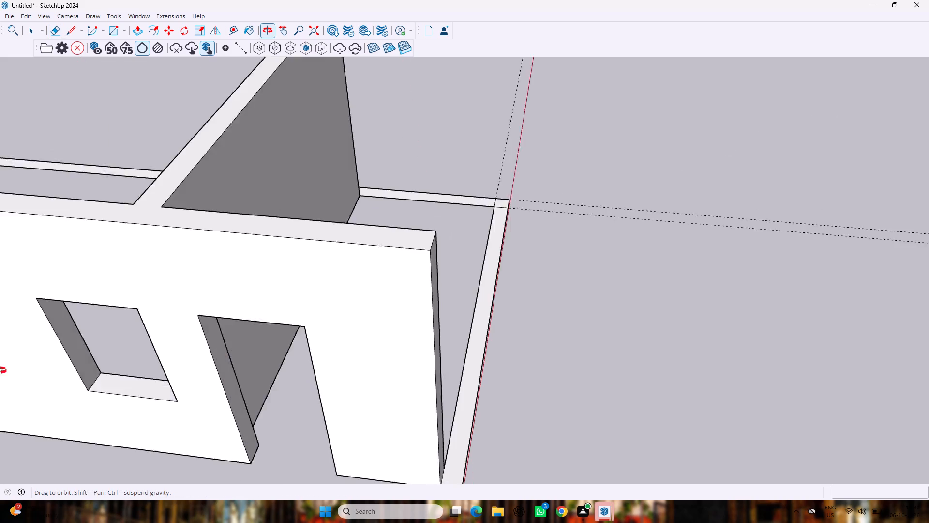
middle_click_drag(0, 370, 0, 377)
middle_click_drag(539, 140, 0, 3)
scroll(509, 105, "up", 5)
left_click_drag(444, 119, 368, 137)
key("ctrl+z")
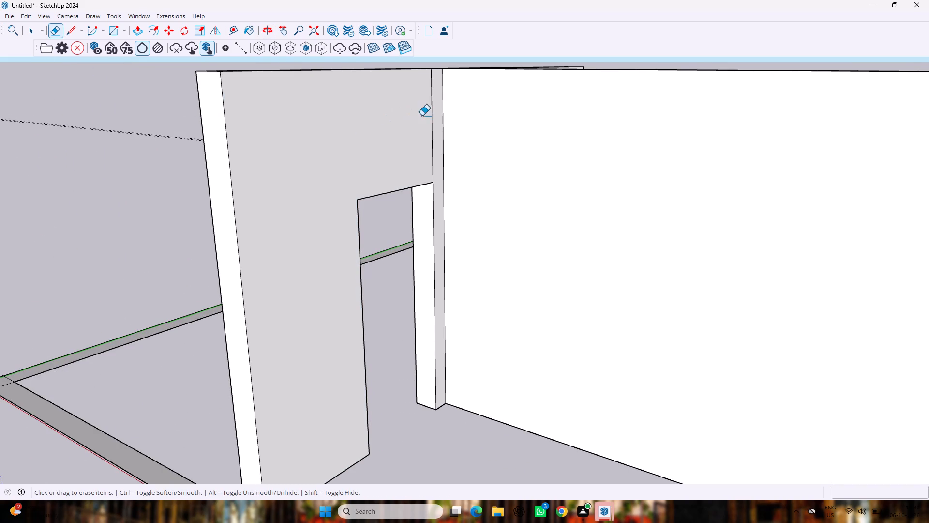
left_click_drag(437, 109, 416, 123)
middle_click_drag(486, 78, 474, 196)
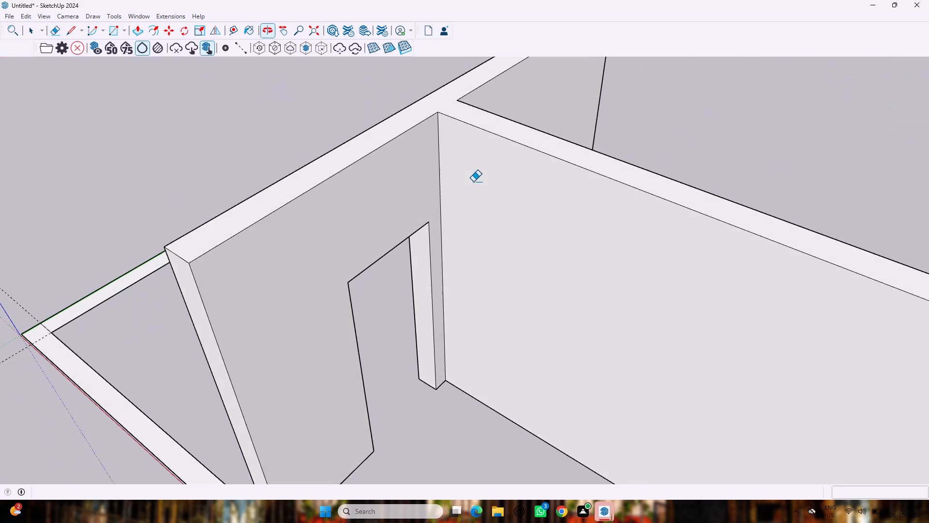
scroll(471, 163, "down", 4)
middle_click_drag(130, 269, 169, 183)
scroll(164, 195, "up", 1)
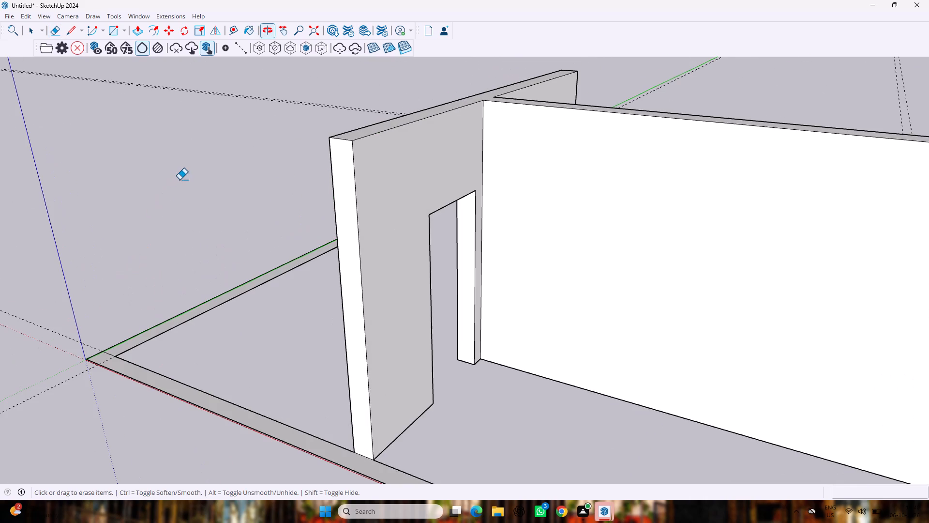
key("space")
Place a guide 15' inside the inner edge of the red-axis outer wall, and a second guide 9" beyond it.
scroll(189, 176, "down", 10)
middle_click_drag(205, 194, 257, 300)
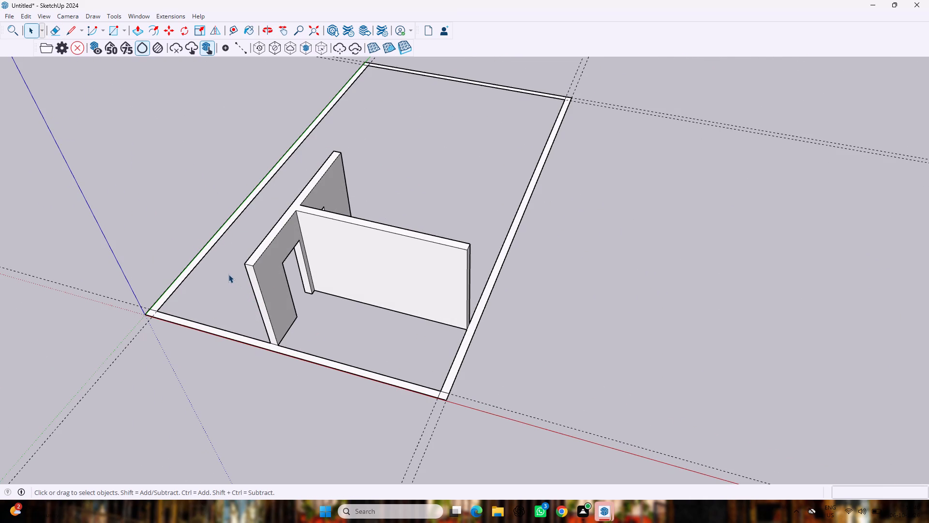
middle_click_drag(228, 274, 501, 169)
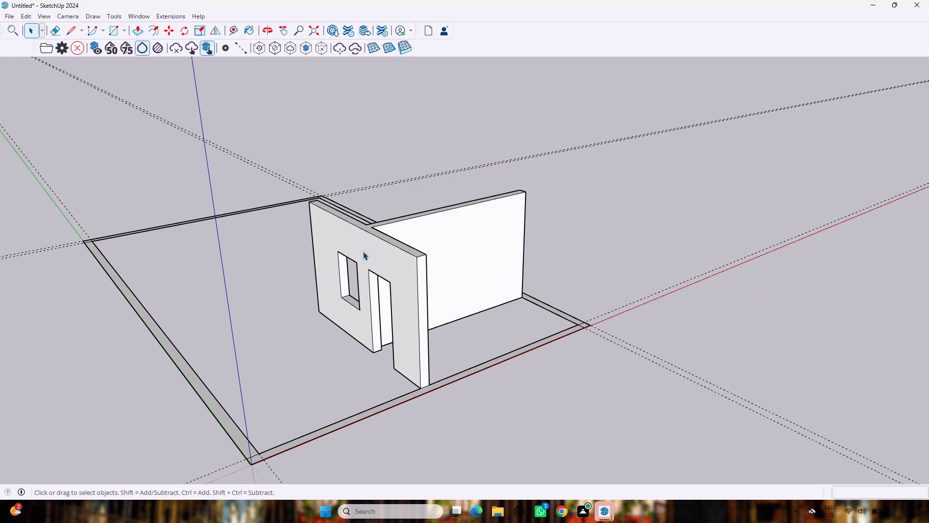
scroll(330, 272, "down", 4)
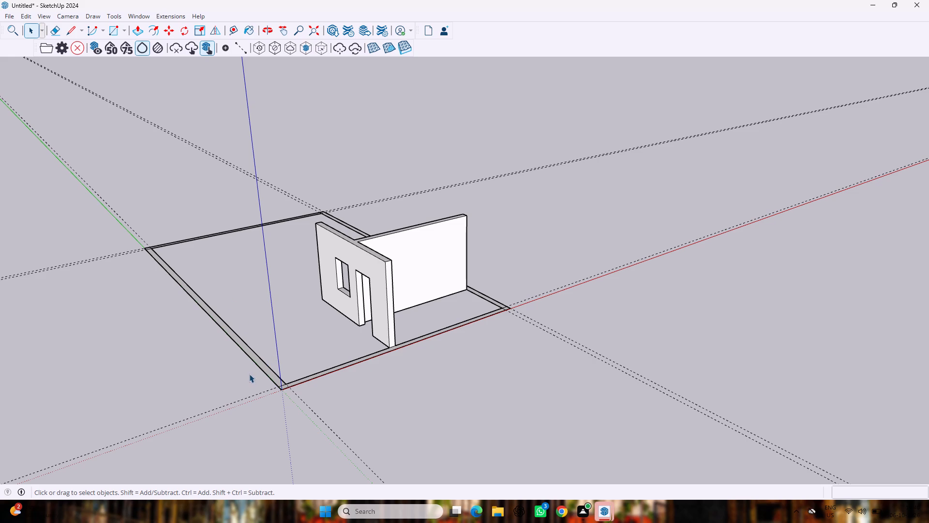
key("t")
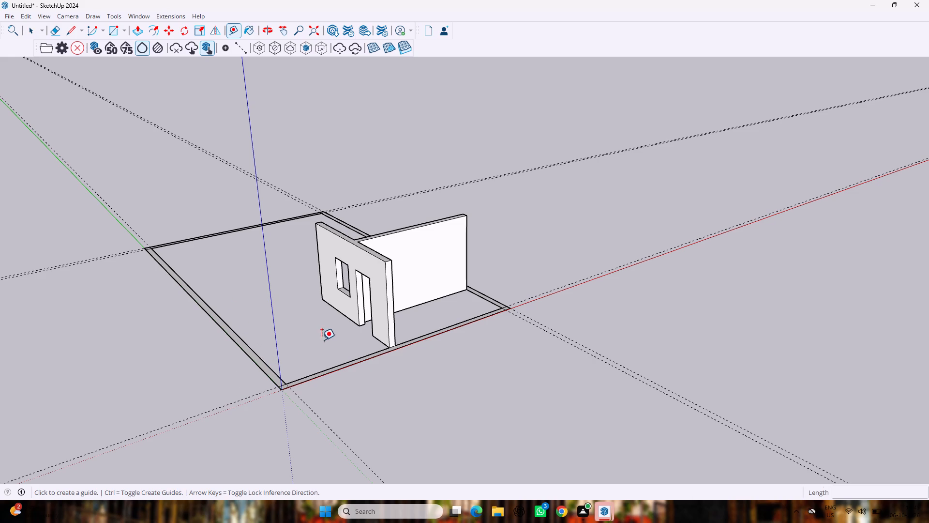
left_click(331, 366)
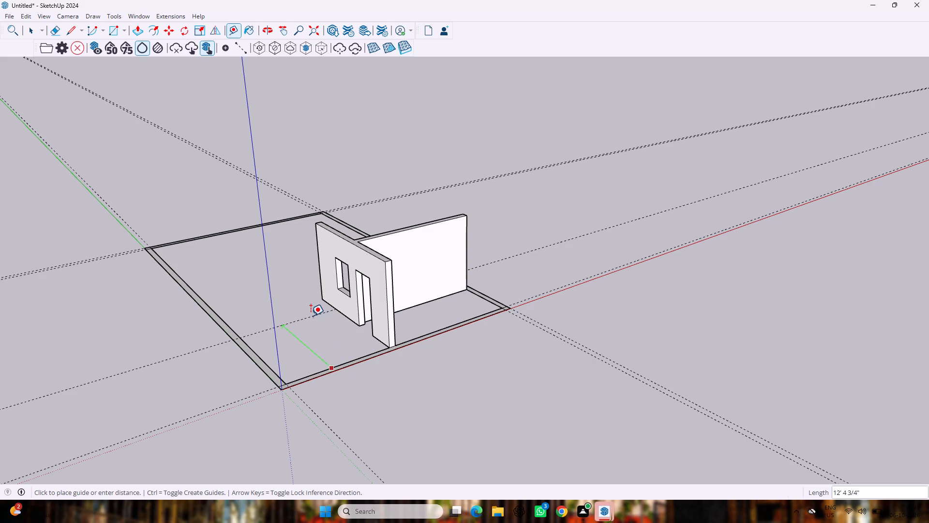
type("15'")
key("Return")
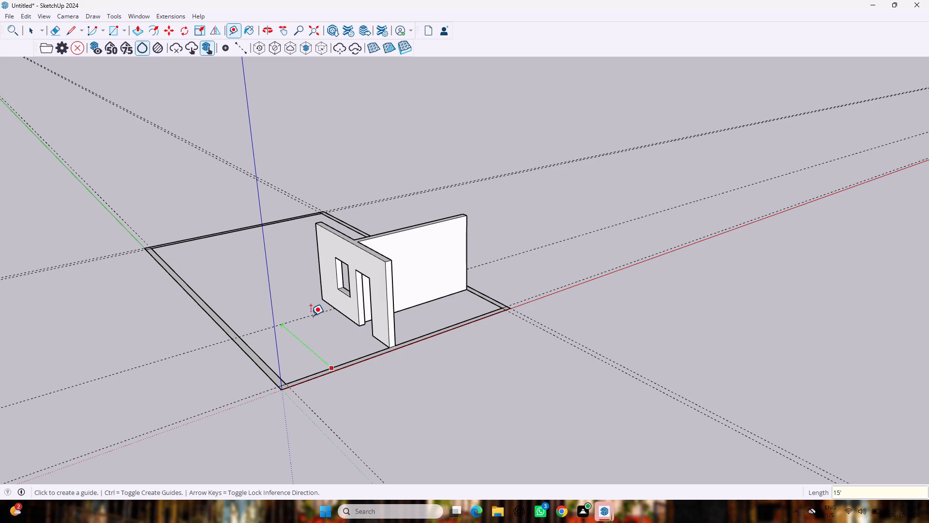
left_click(310, 305)
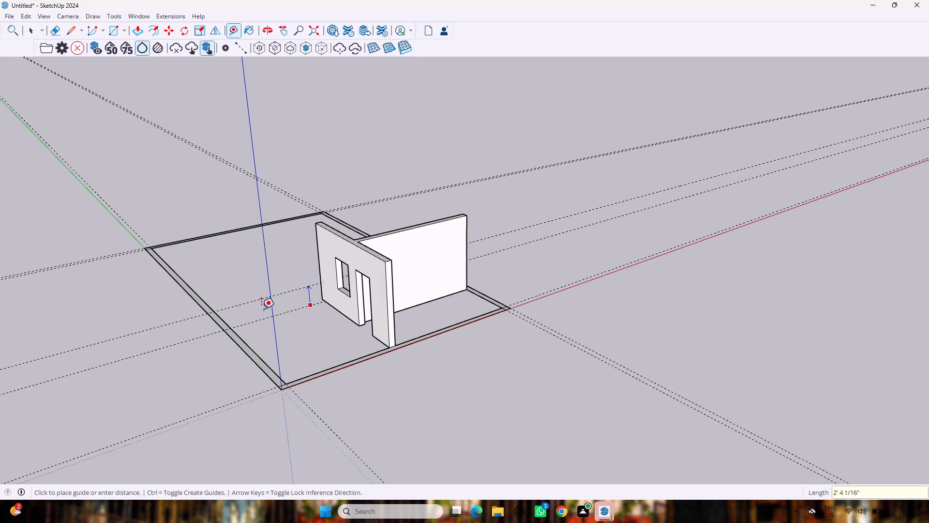
type("9\"")
key("Return")
key("space")
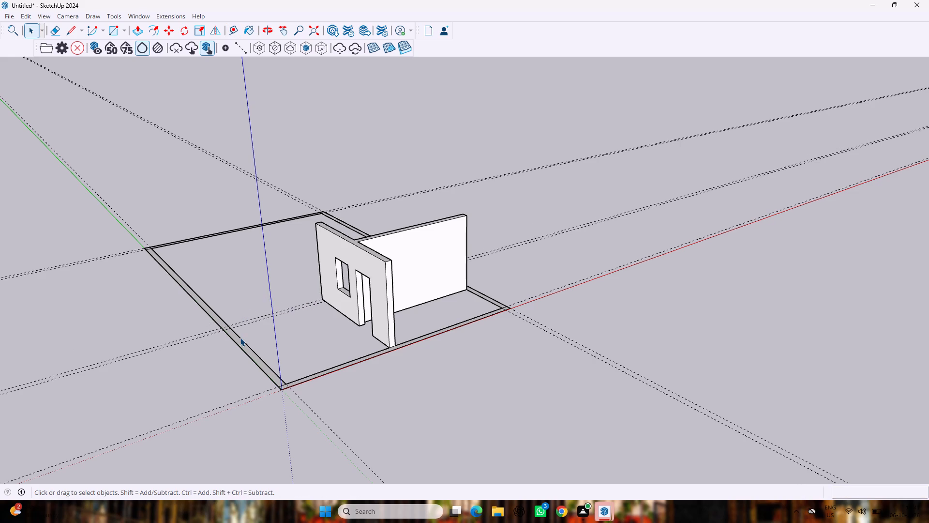
Draw a 9" by 11'11" partition rectangle between the new guides, from the green-axis outer wall to the end of the windowed wall.
key("r")
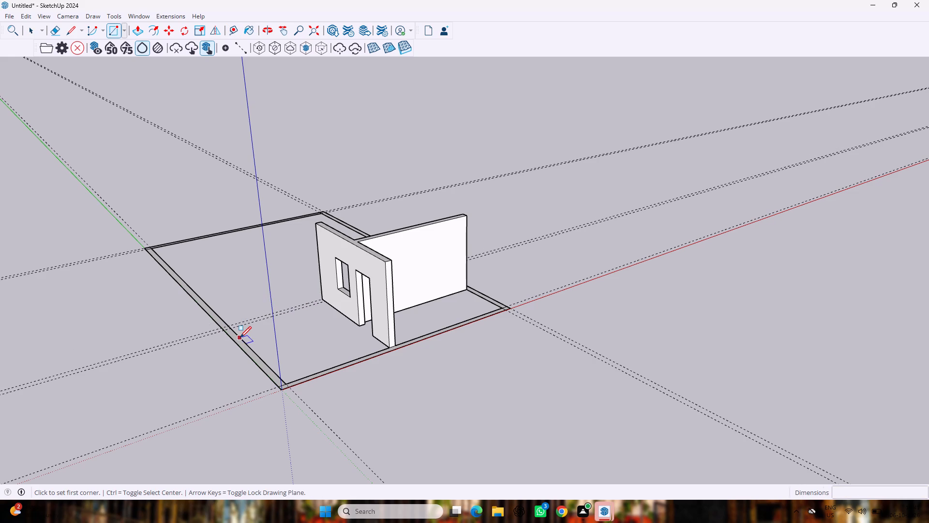
scroll(227, 322, "up", 4)
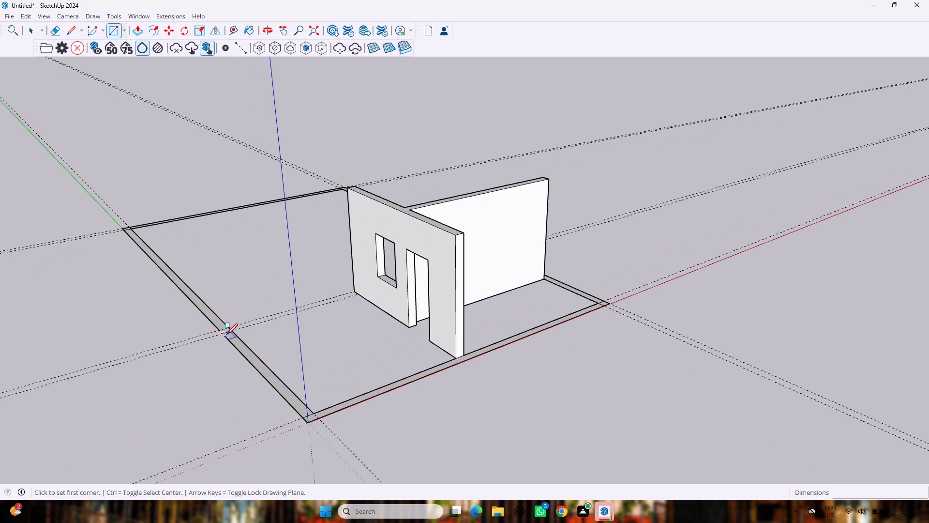
left_click(233, 331)
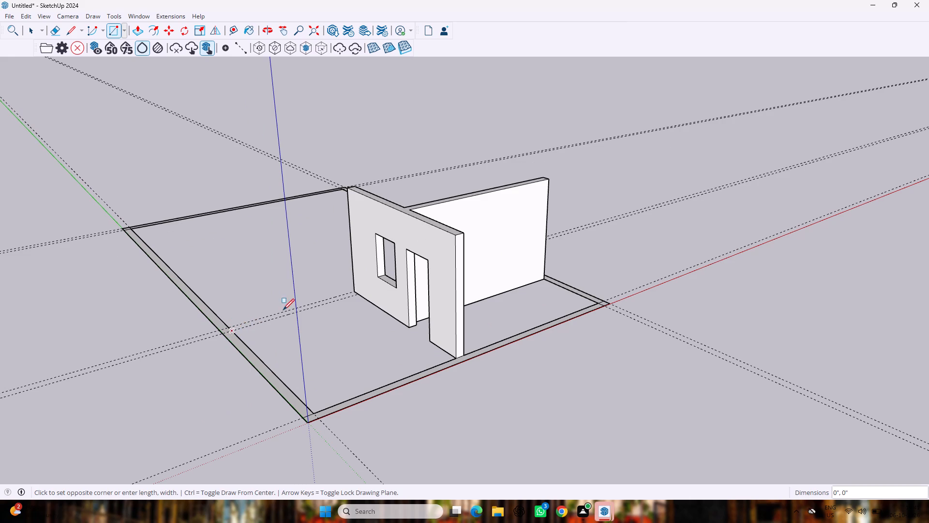
left_click(352, 290)
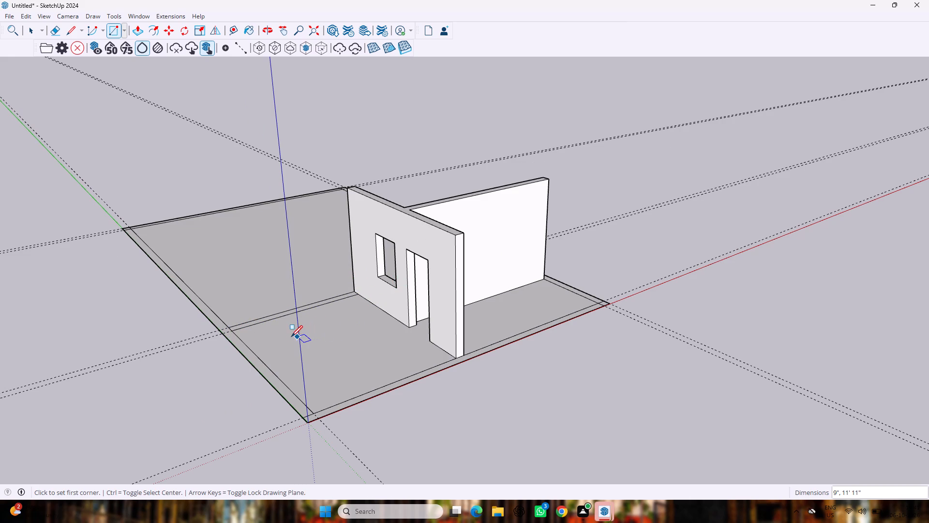
Cut away the two large floor faces on either side of the new partition strip.
key("space")
left_click_drag(288, 328, 286, 338)
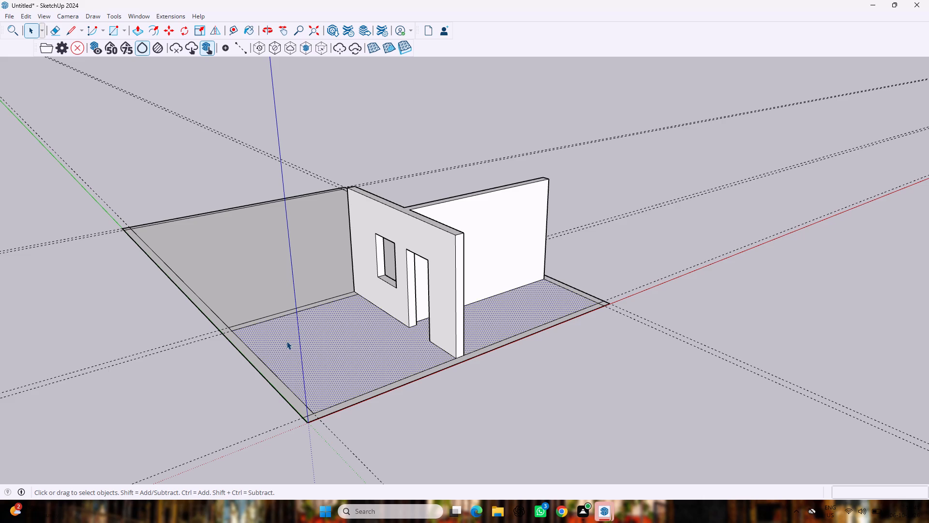
key("ctrl+x")
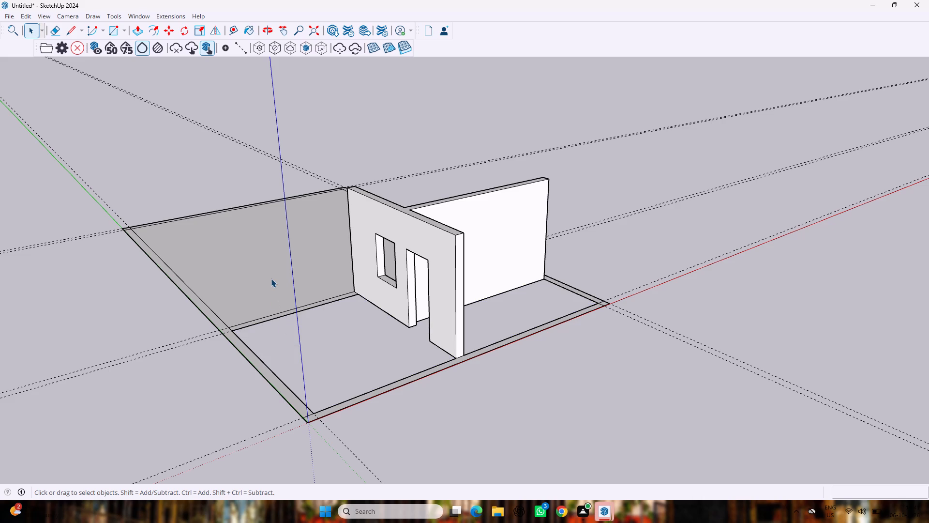
left_click(271, 278)
key("ctrl+x")
scroll(275, 273, "up", 4)
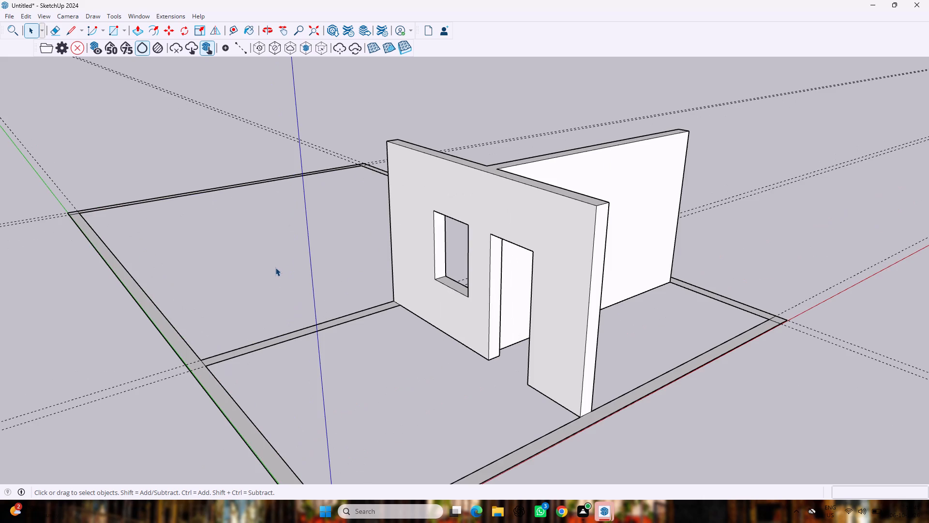
Delete the two parallel guides that run along the edges of the new 9" partition strip.
left_click_drag(134, 360, 145, 399)
left_click(145, 380)
left_click_drag(145, 366, 152, 394, "ctrl")
left_click(151, 380, "ctrl")
left_click(151, 376, "ctrl")
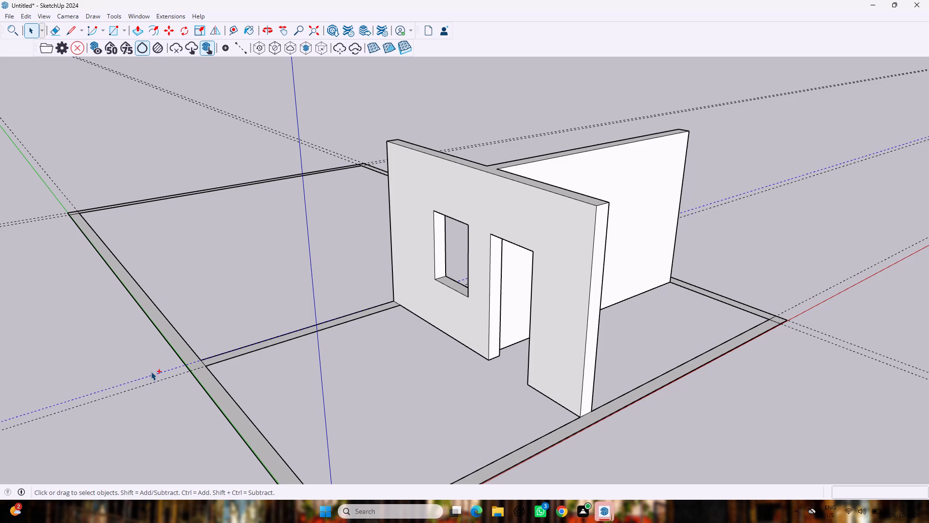
left_click(154, 378, "ctrl")
left_click(155, 379, "ctrl")
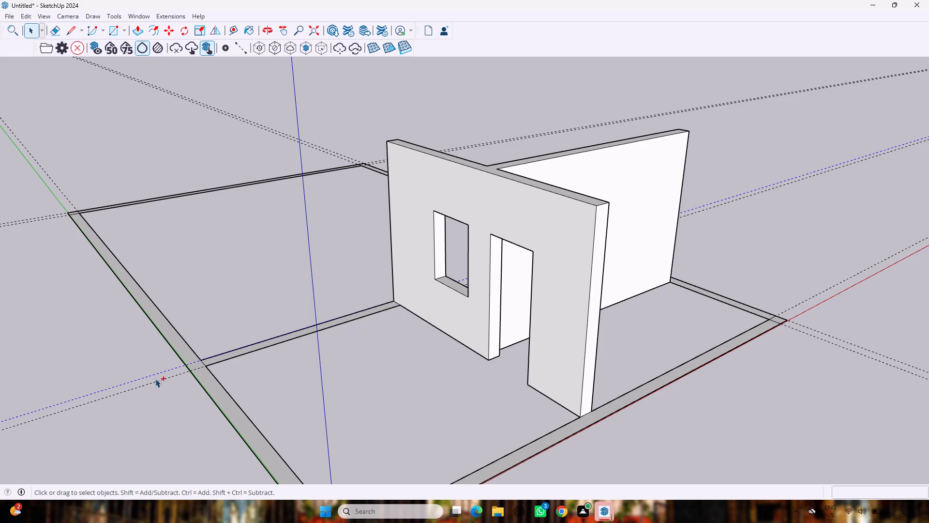
left_click(160, 381, "ctrl")
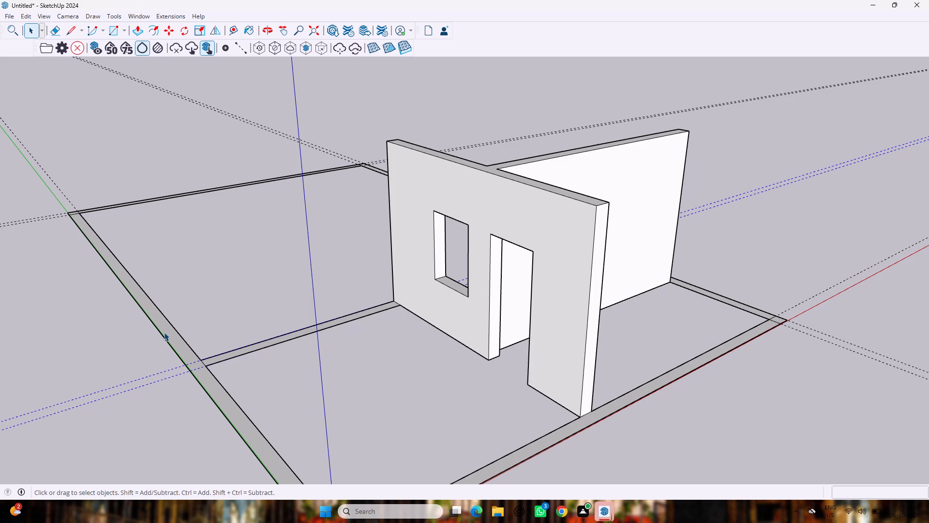
key("Delete")
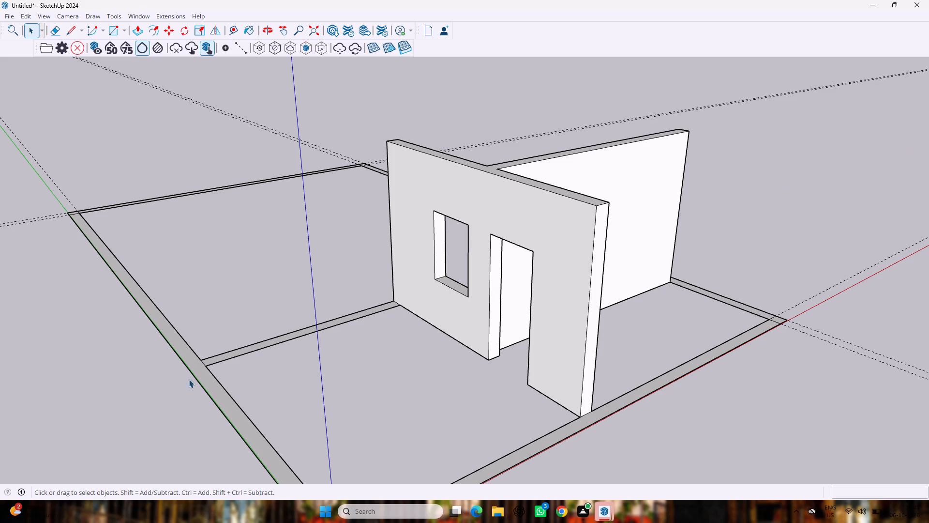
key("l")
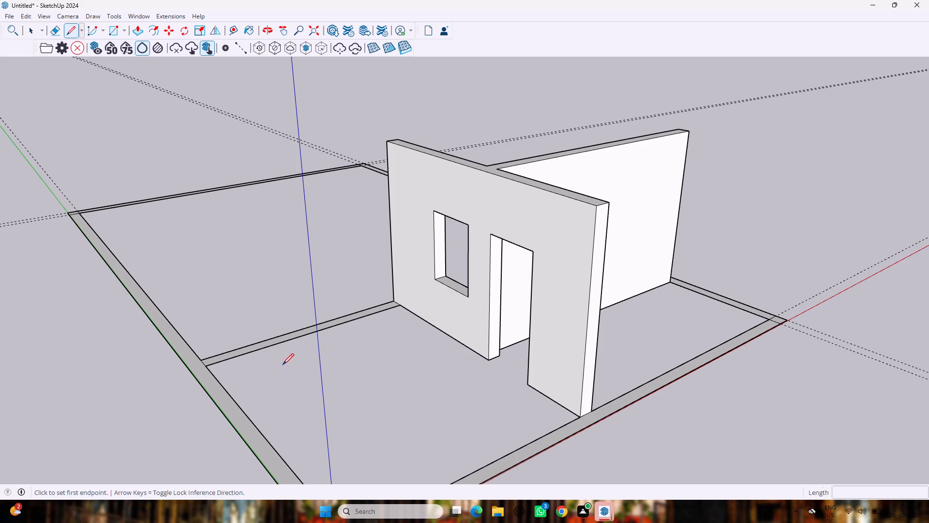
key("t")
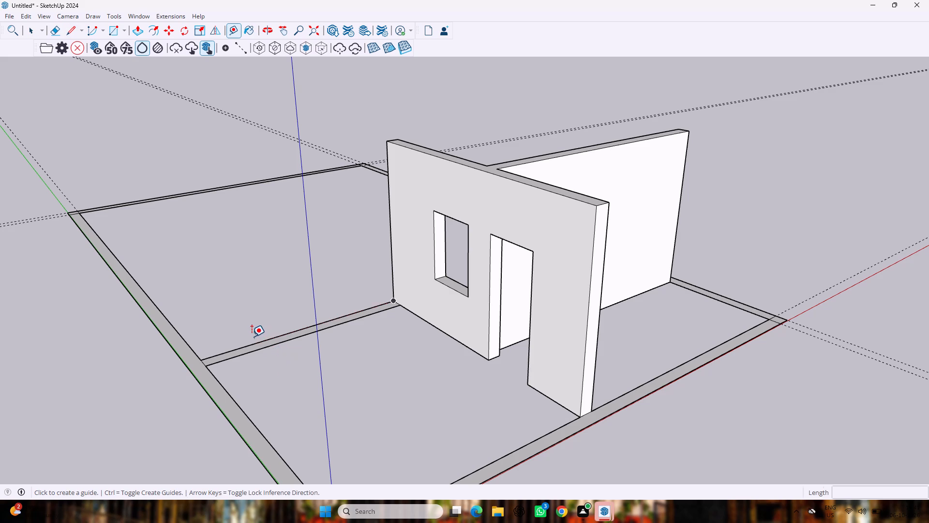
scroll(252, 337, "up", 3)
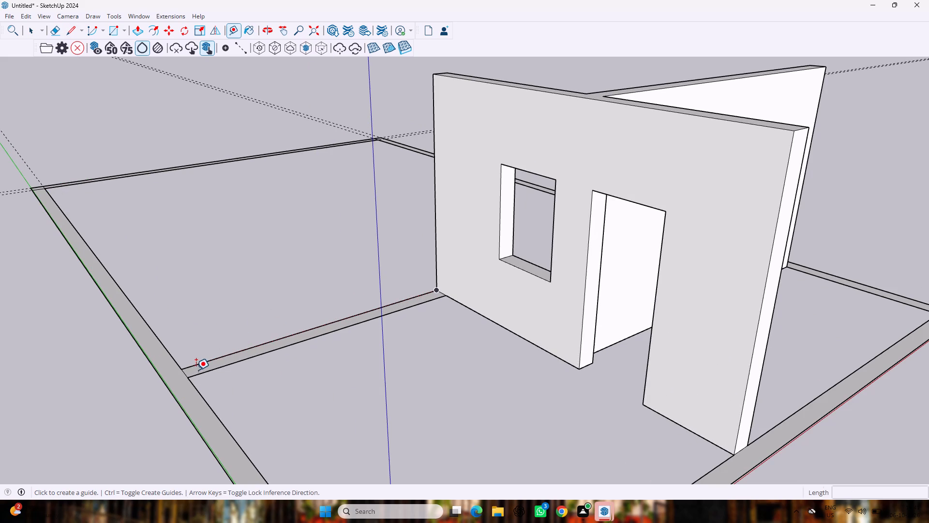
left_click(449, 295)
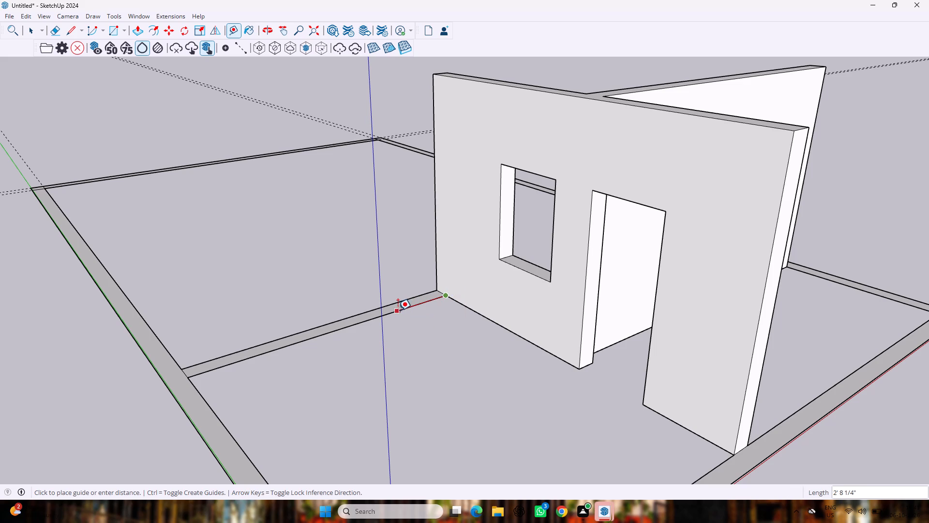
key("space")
Place a guide across the new partition strip, about 1'7 3/8" out from the windowed wall's base edge.
key("t")
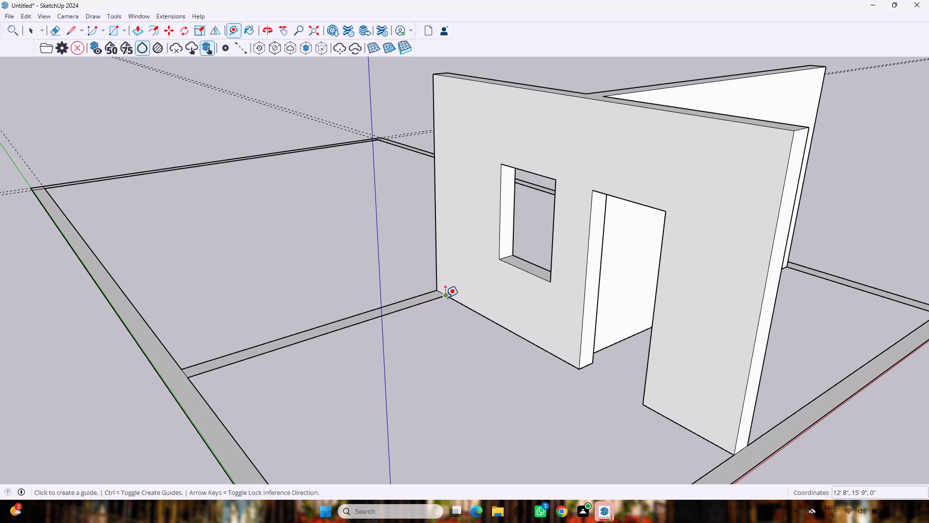
left_click(471, 307)
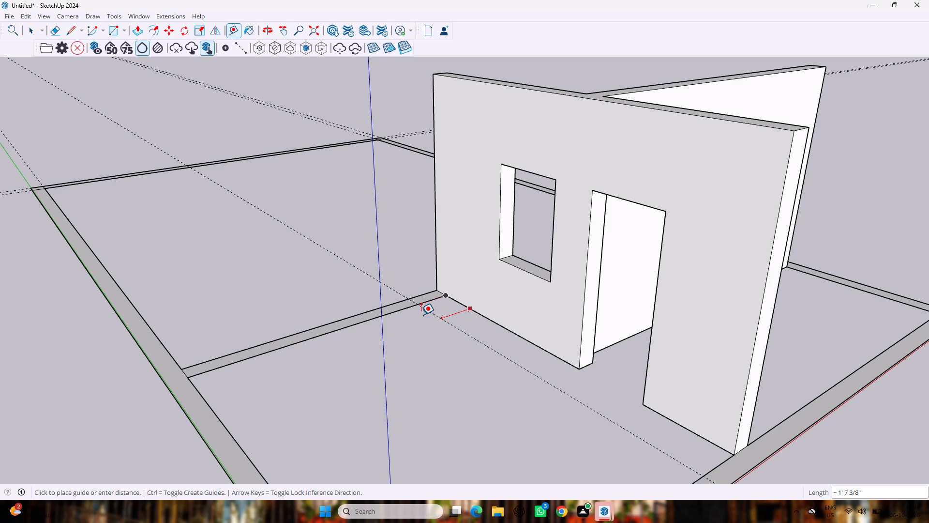
left_click(421, 315)
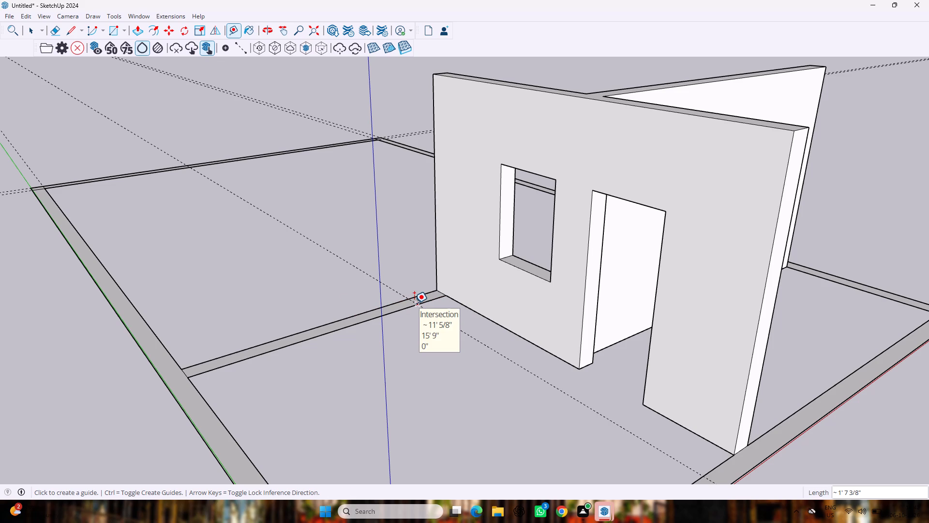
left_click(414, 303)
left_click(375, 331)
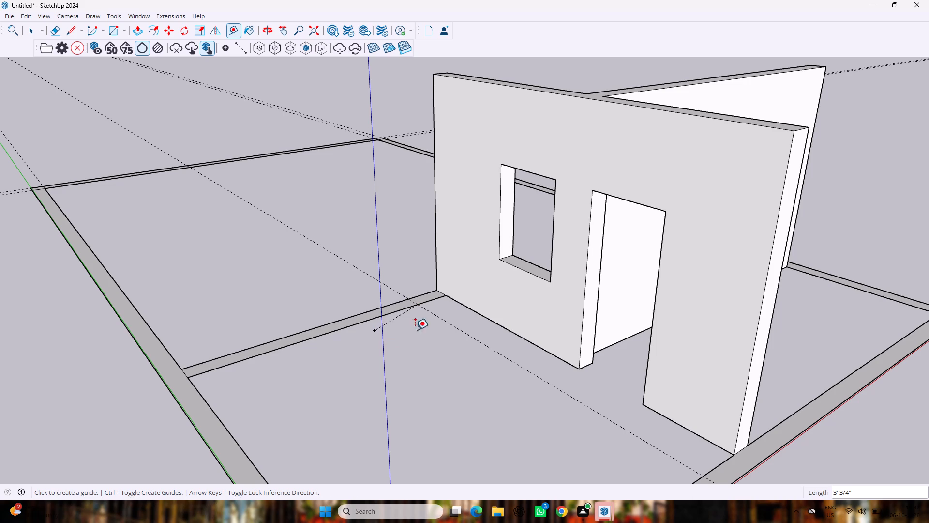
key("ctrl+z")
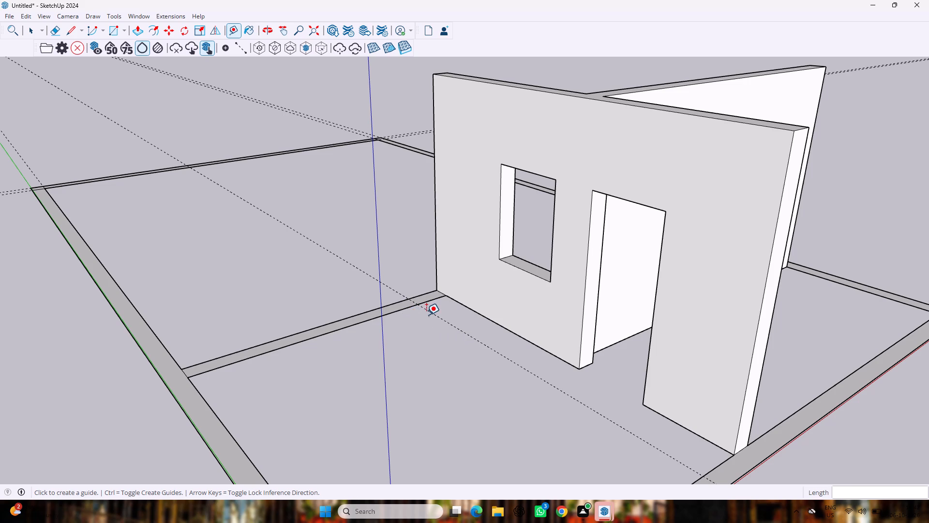
Place a second guide across the partition strip, 3'6" from the first guide toward the green-axis outer wall.
left_click(427, 308)
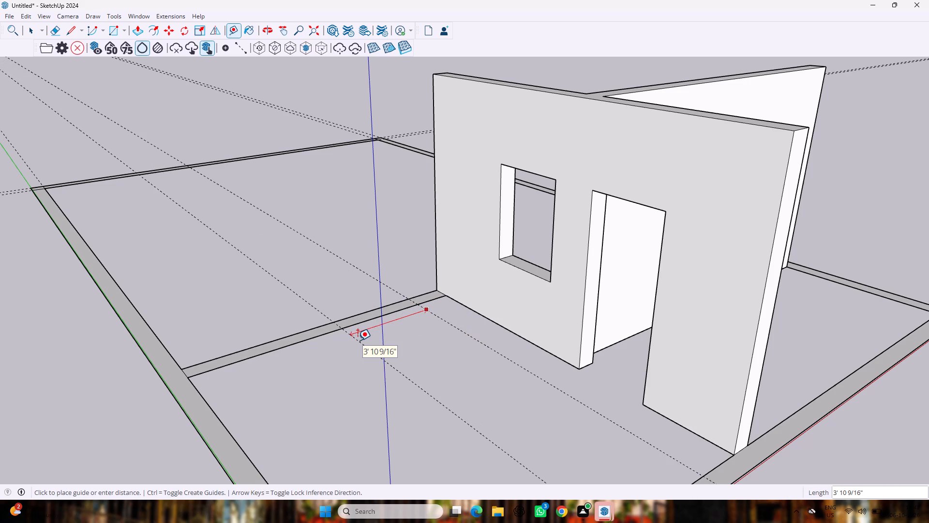
type("3'6\"")
key("Return")
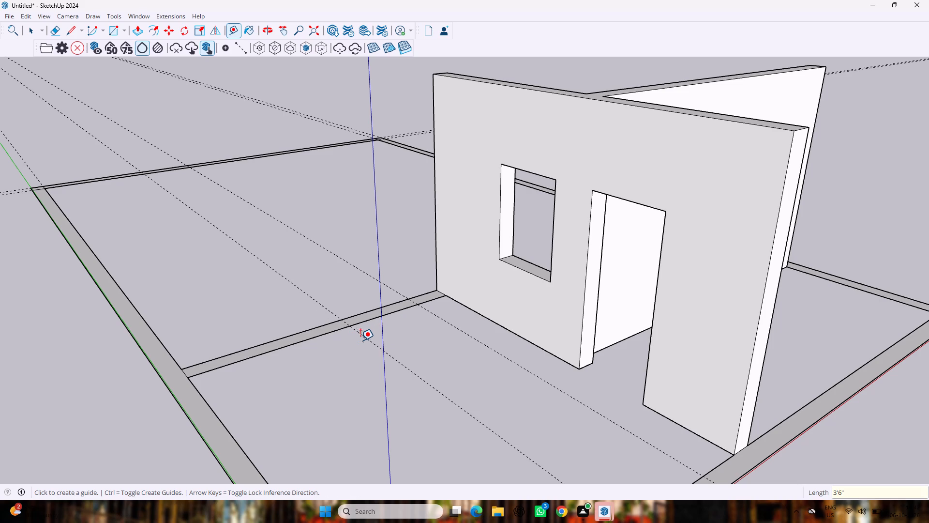
Draw two 9" lines across the partition strip where the two new guides cross it.
scroll(390, 348, "up", 1)
middle_click_drag(390, 348, 334, 346)
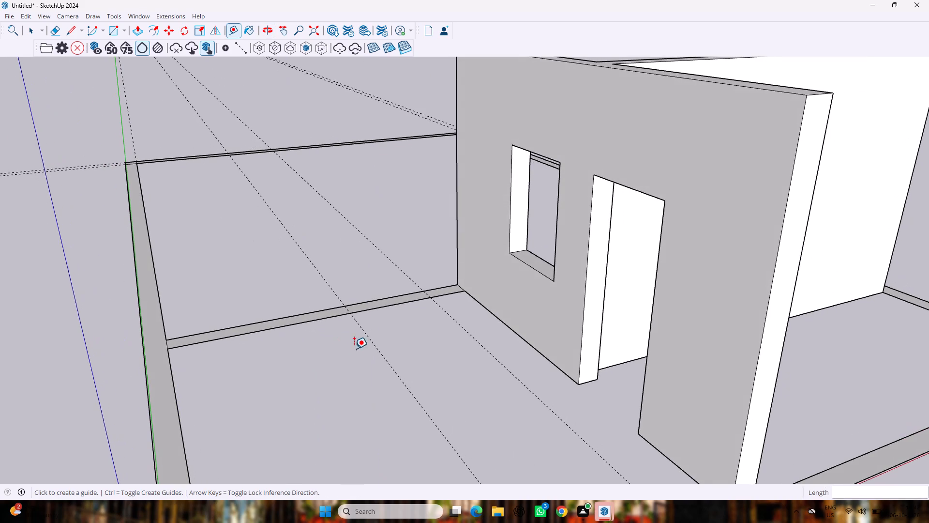
key("l")
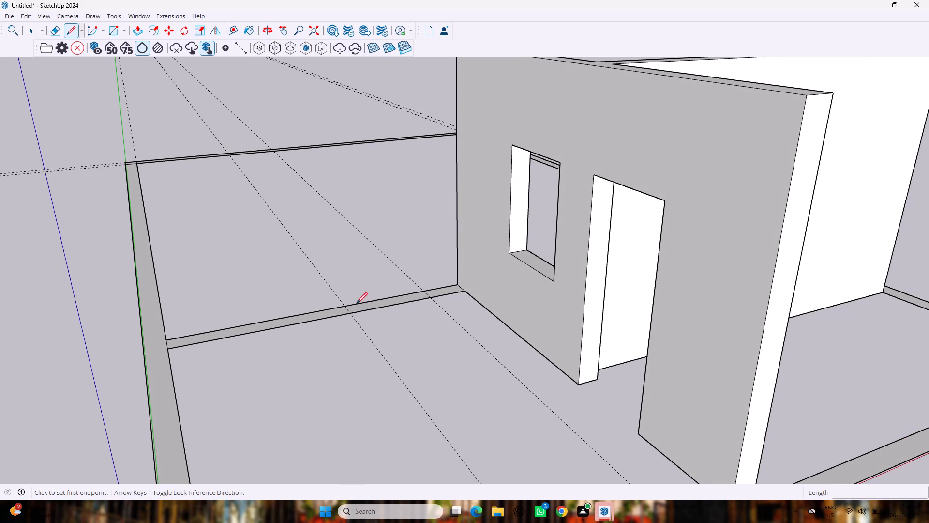
left_click(345, 307)
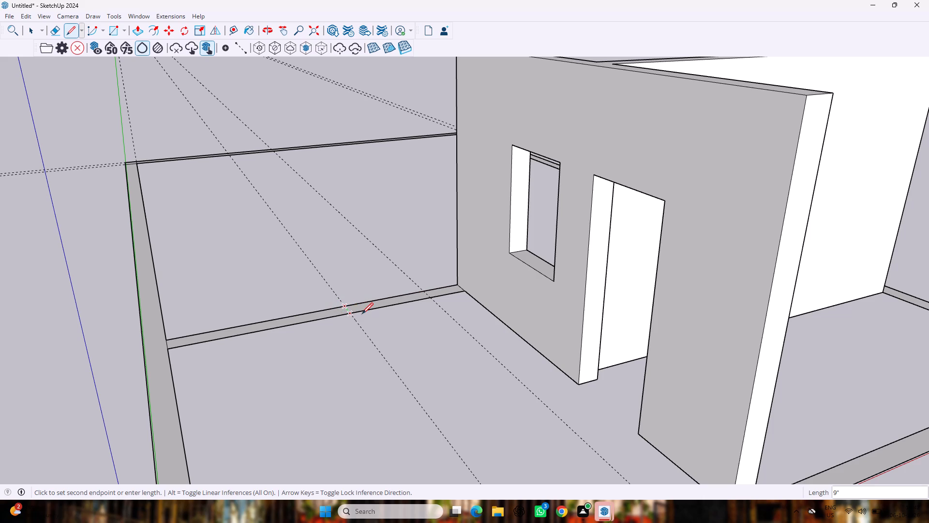
left_click(352, 314)
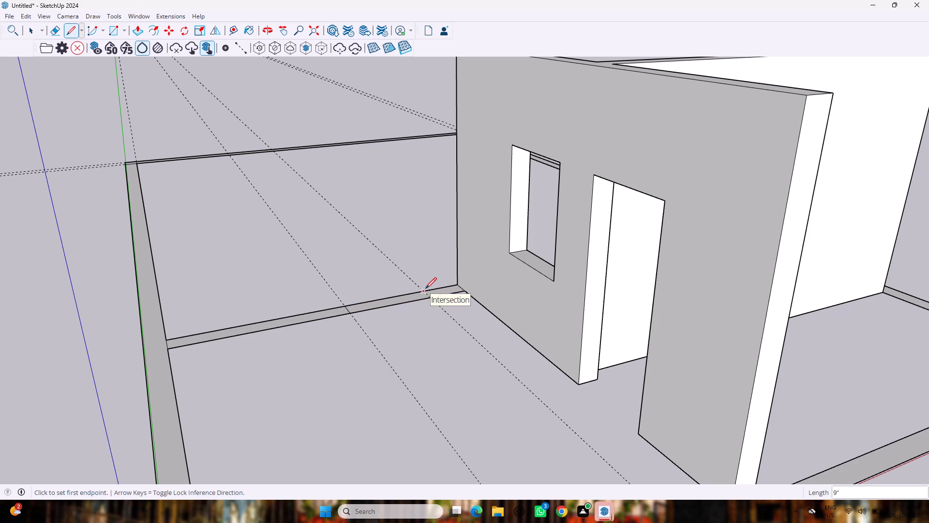
left_click(422, 291)
left_click(431, 297)
Delete the two guides that cross the partition strip at the new 9" lines.
key("space")
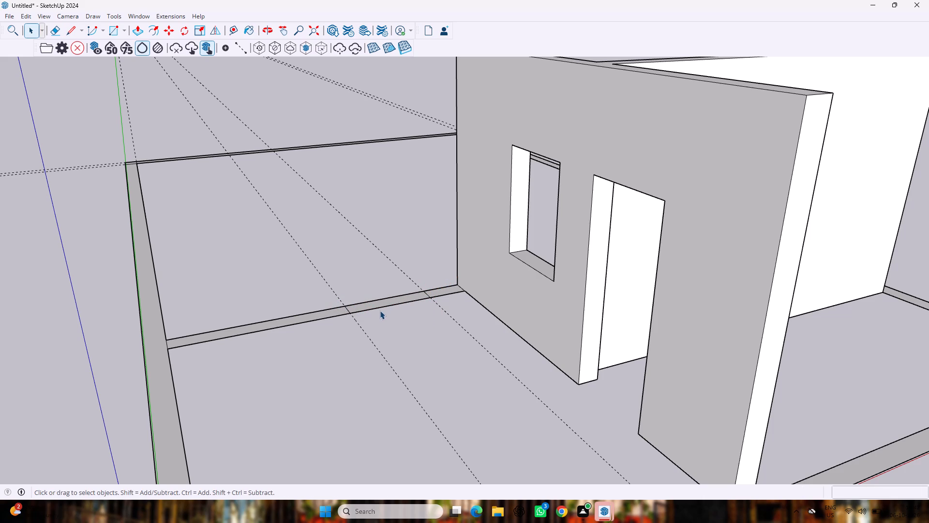
left_click_drag(329, 266, 288, 274)
left_click_drag(329, 262, 323, 262, "ctrl")
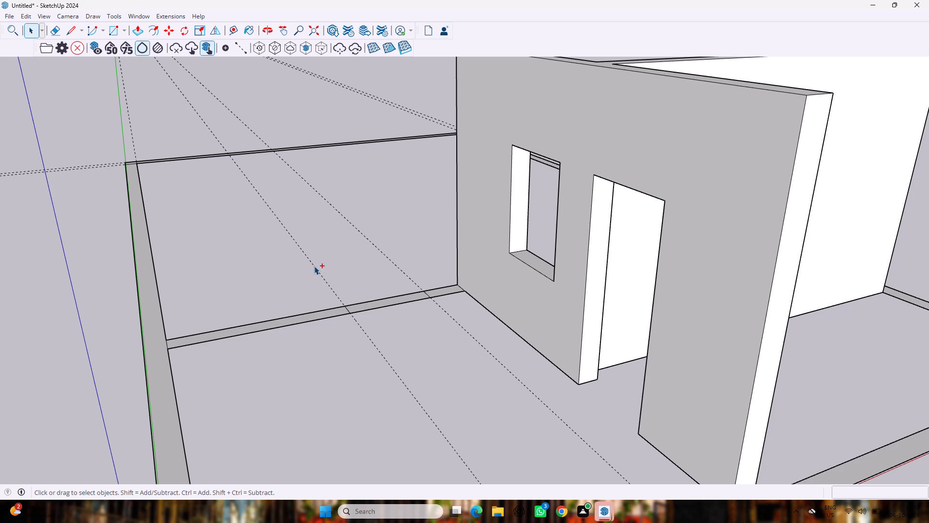
left_click(314, 266, "ctrl")
left_click(381, 250, "ctrl")
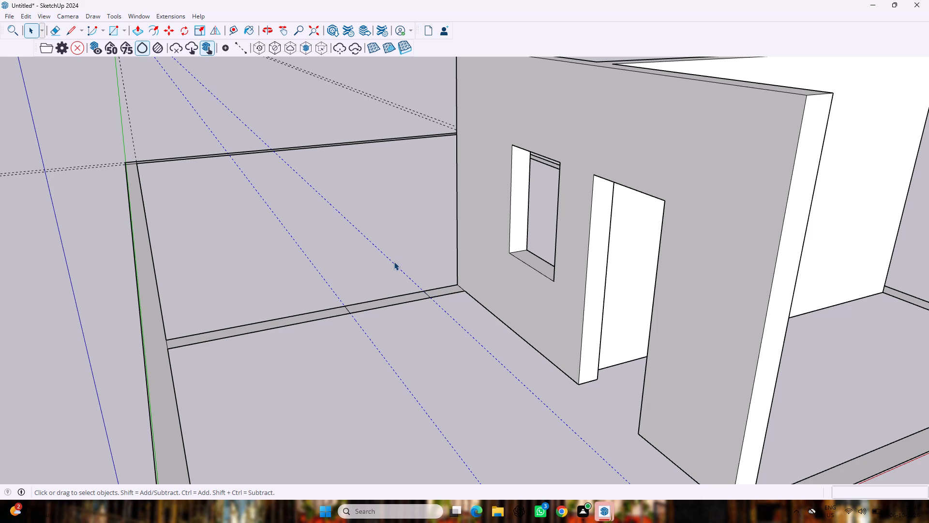
key("Delete")
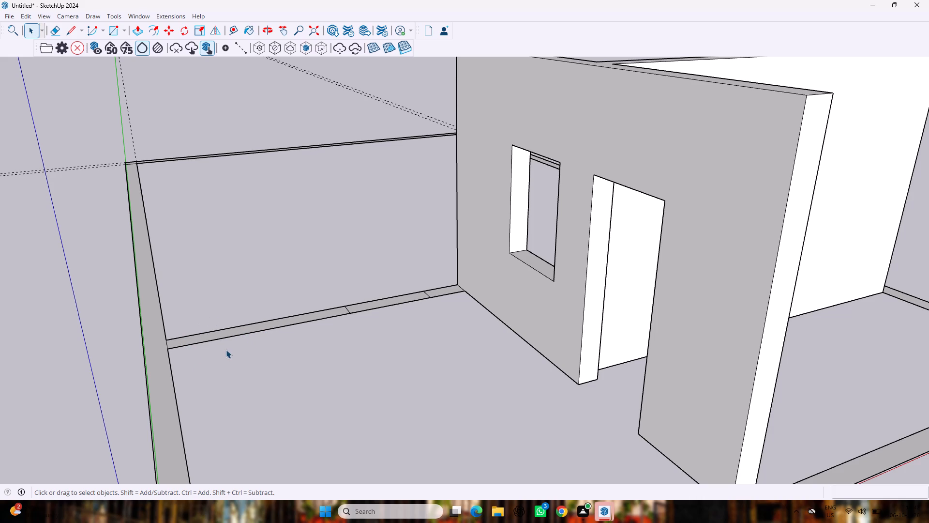
Place a guide about 1'4 7/16" inside the green-axis outer wall's inner edge, and a second guide 3'6" beyond it.
key("t")
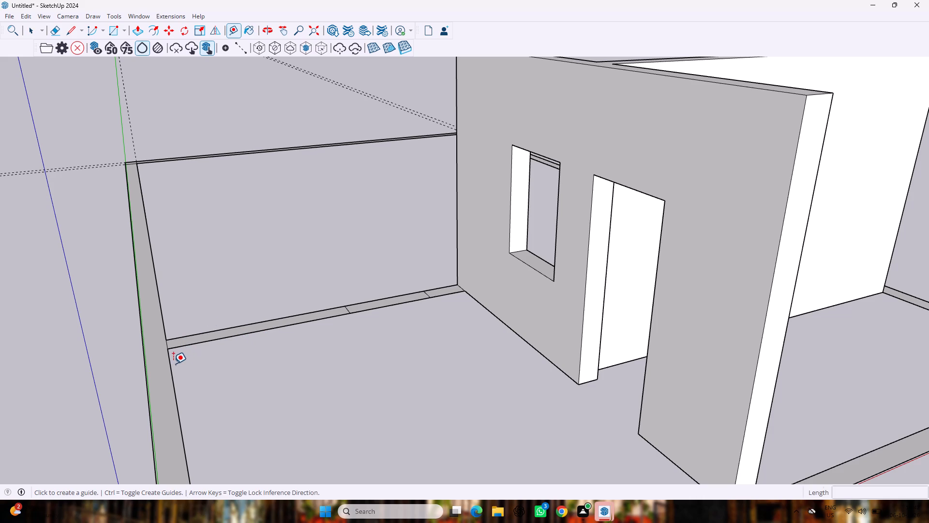
left_click(169, 365)
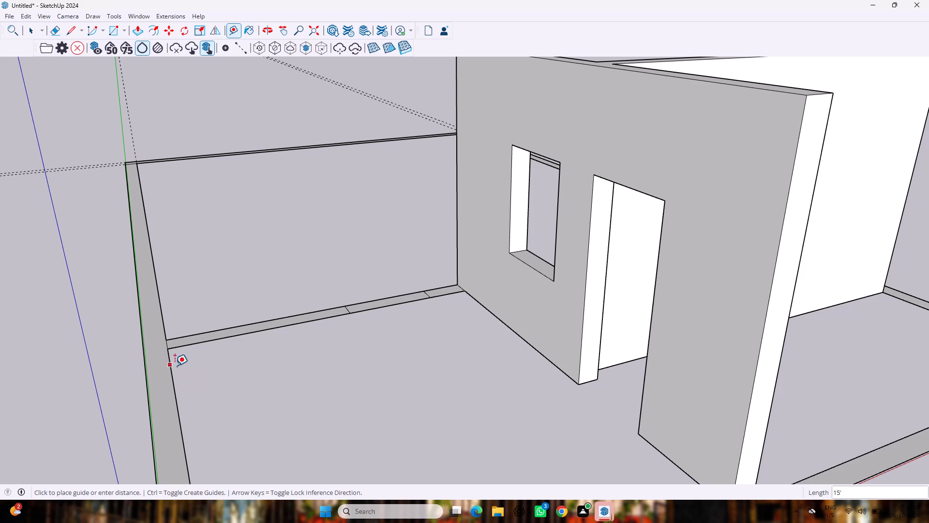
left_click(214, 365)
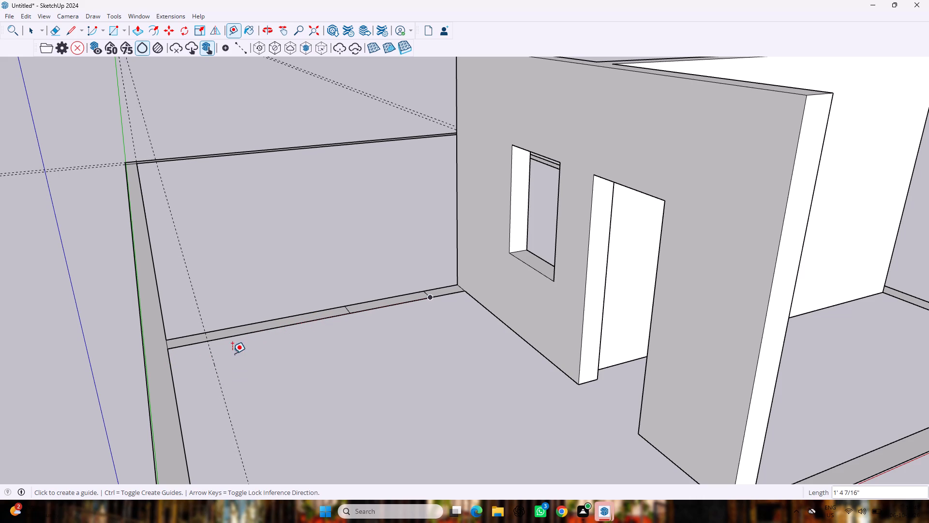
left_click(216, 369)
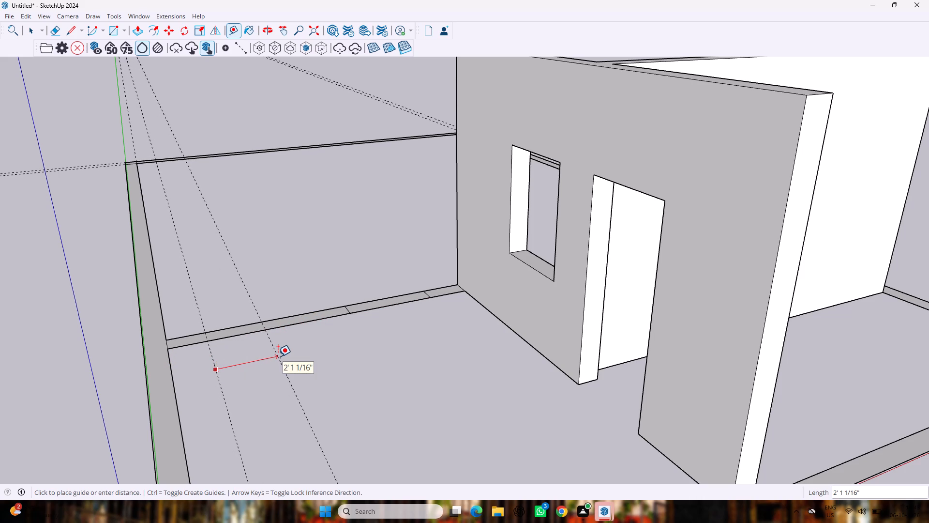
type("3'6\"")
key("Return")
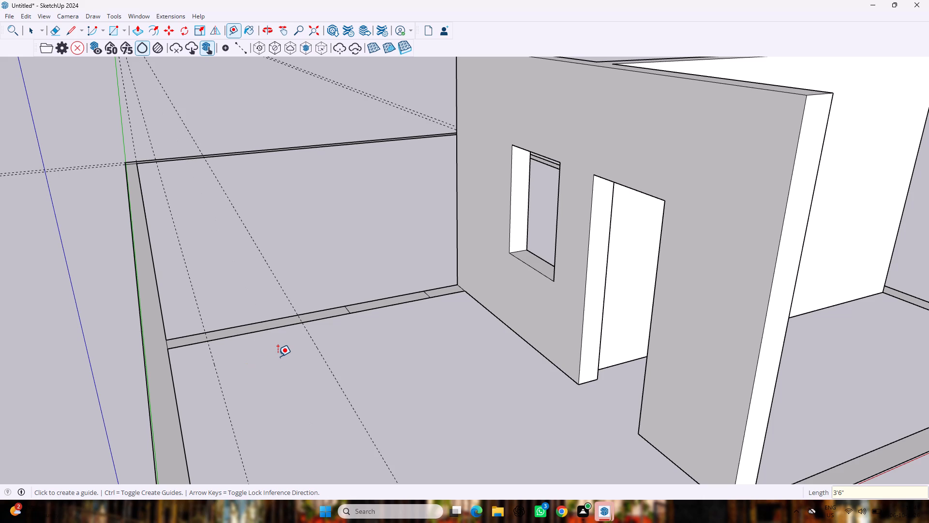
Start saving the model and set the save location to the sketch up folder inside kitchen on the Windows-SSD (C:) drive.
scroll(260, 361, "down", 4)
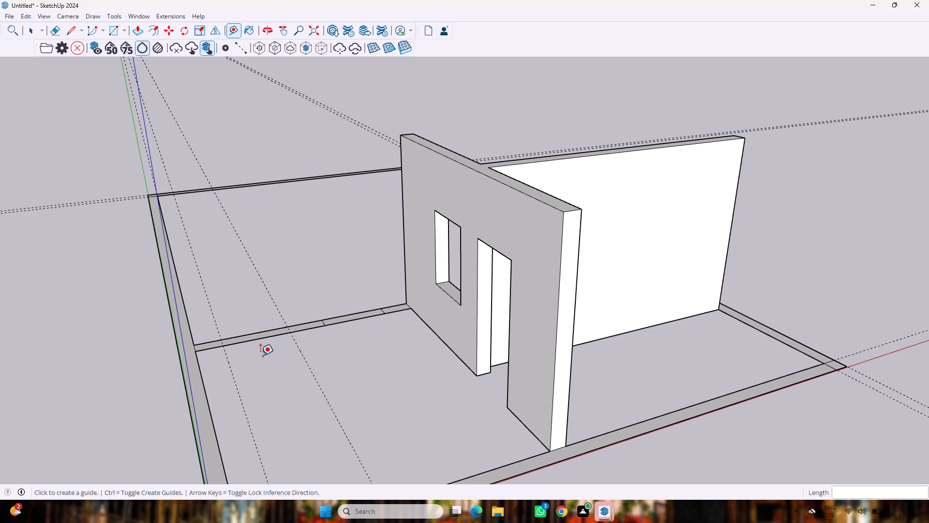
key("ctrl+s")
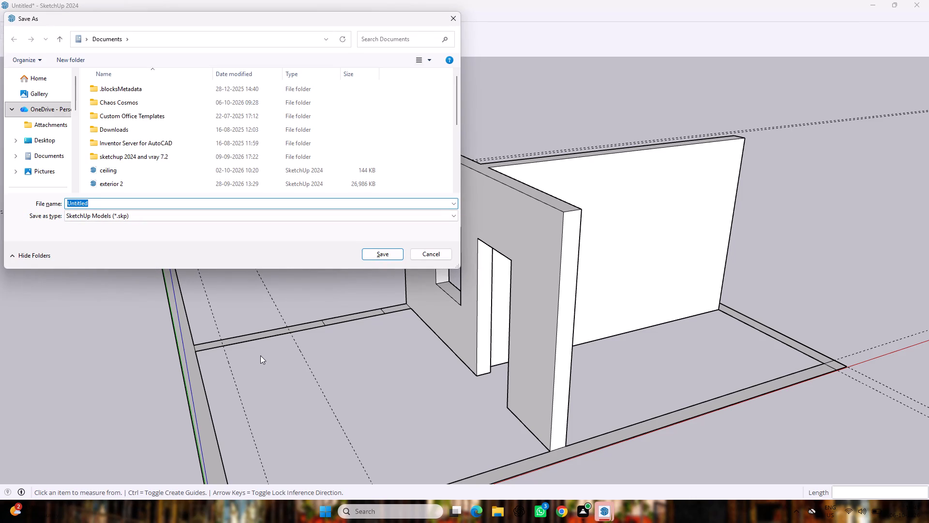
type("ex")
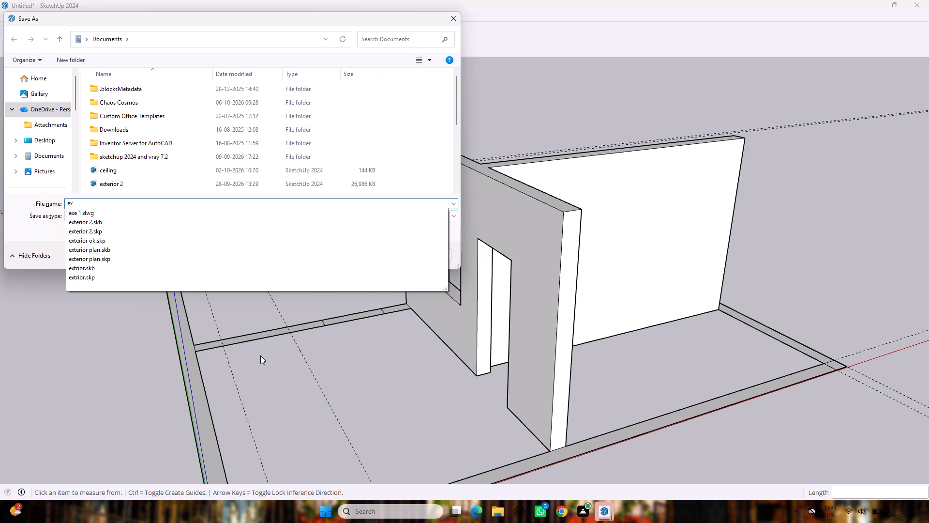
scroll(3, 131, "down", 9)
left_click(28, 149)
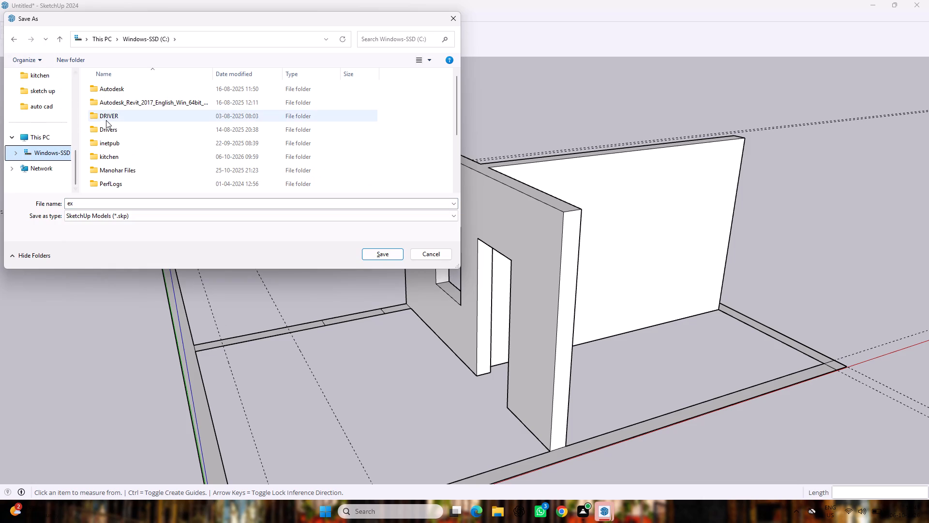
scroll(122, 145, "down", 4)
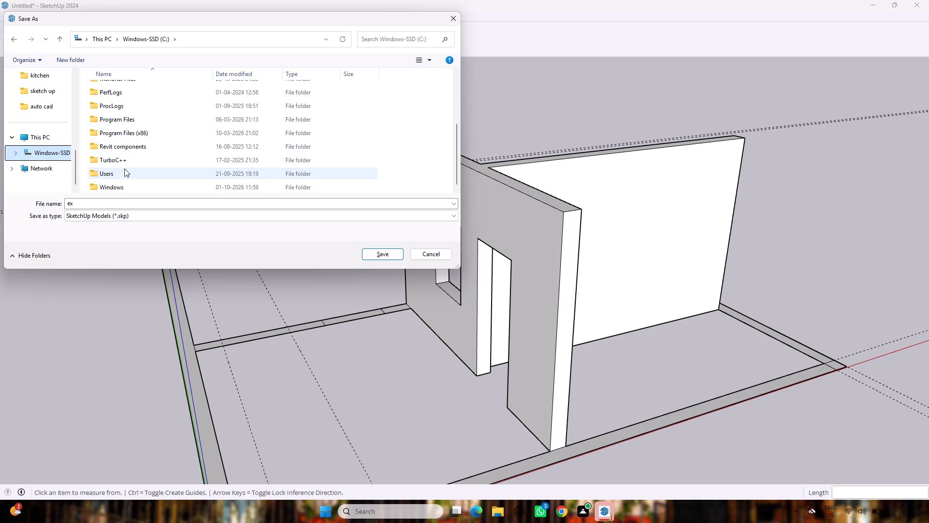
scroll(130, 152, "up", 3)
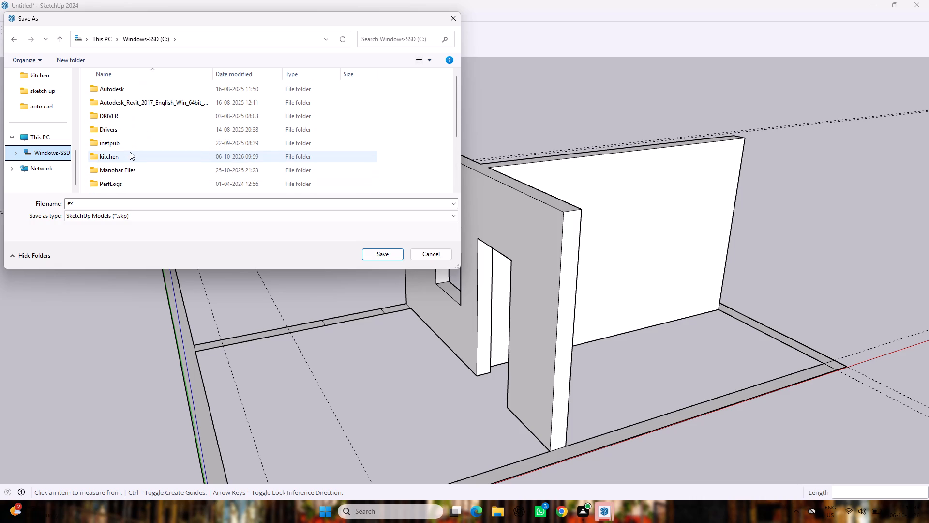
left_click(130, 152)
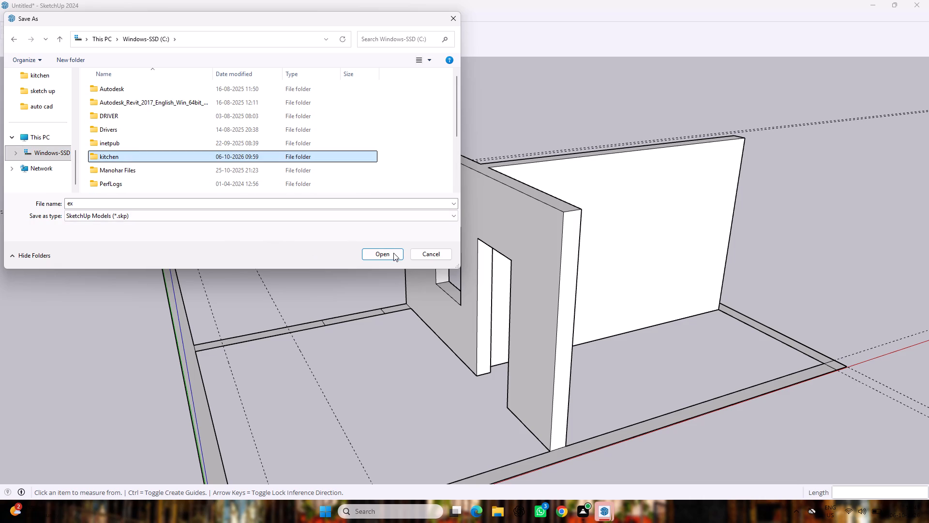
left_click(393, 253)
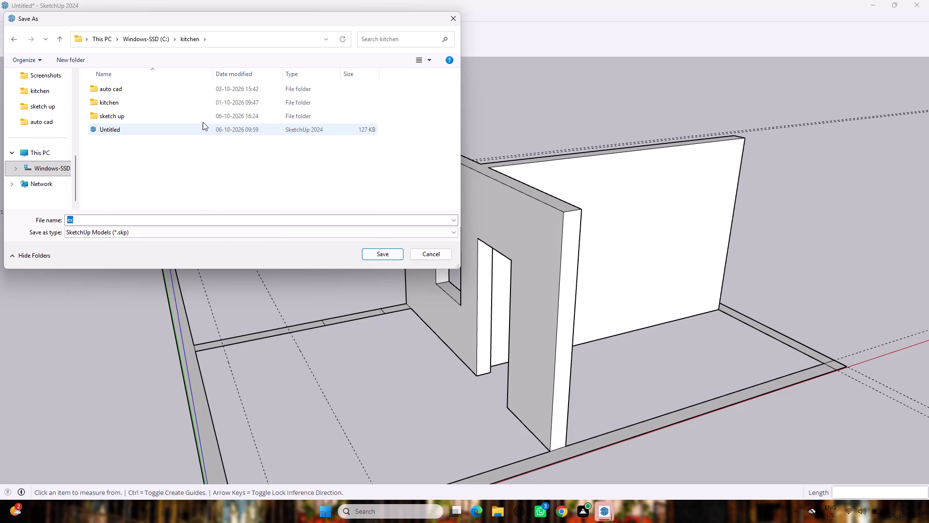
left_click(203, 120)
left_click(371, 258)
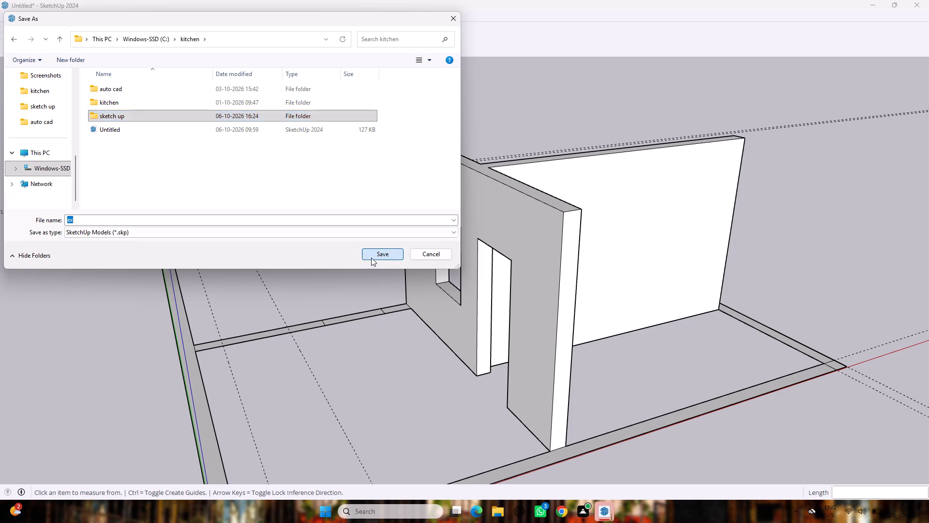
Name the file exterior 2 and save it as a SketchUp model in the sketch up folder.
key("w")
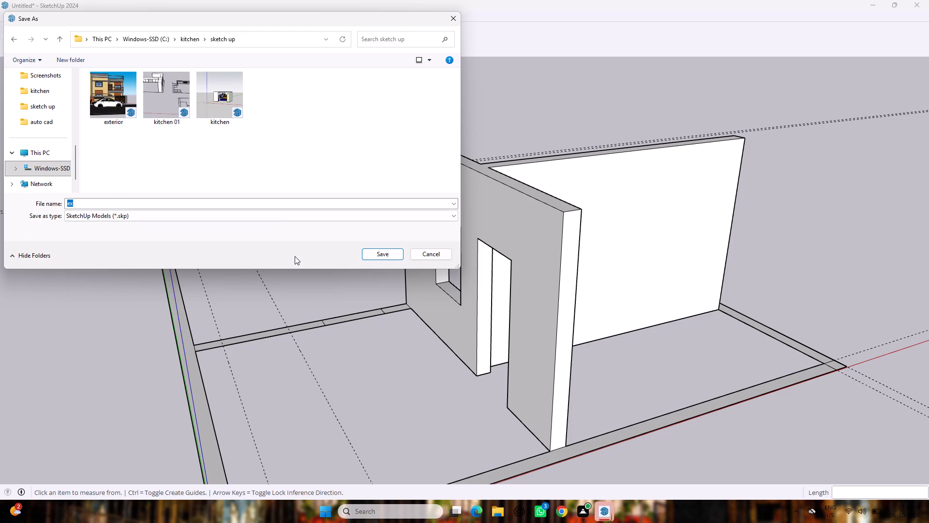
left_click(199, 206)
key("w")
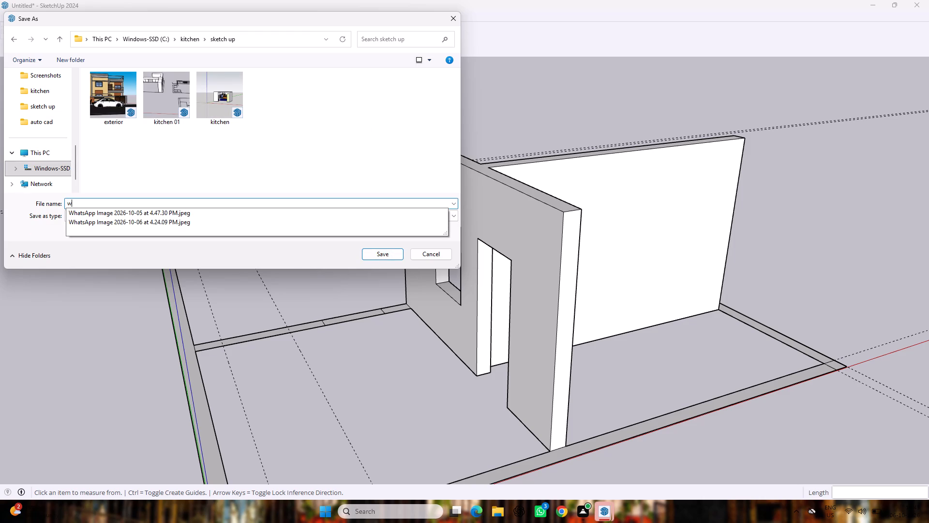
key("BackSpace")
type("exter")
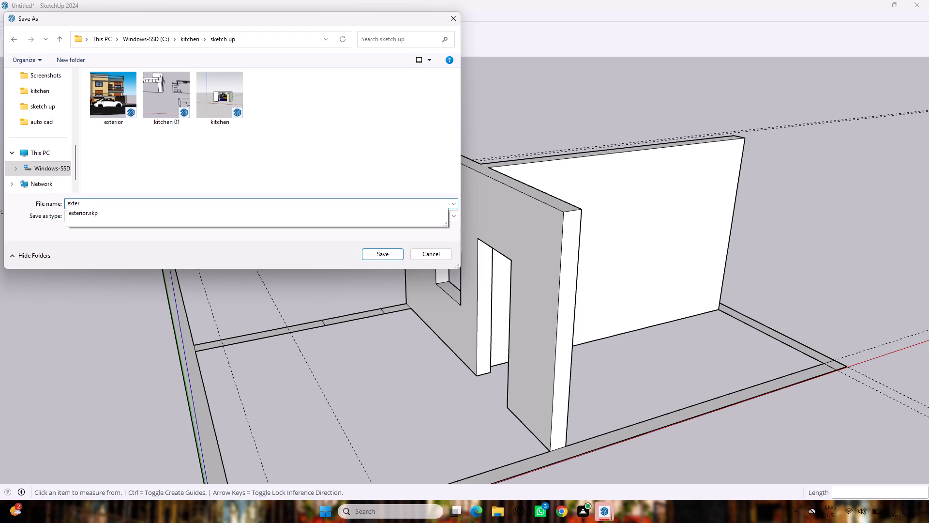
type("ior")
key("space")
key("2")
key("Return")
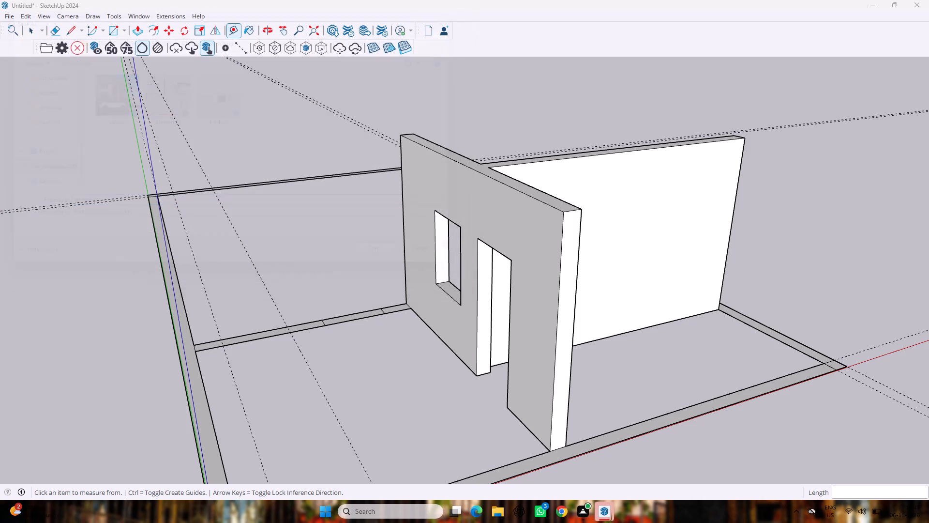
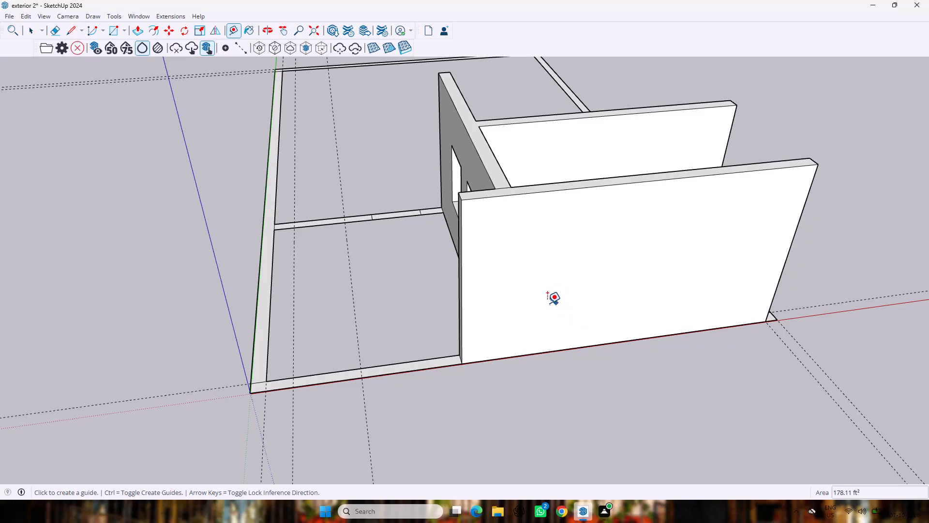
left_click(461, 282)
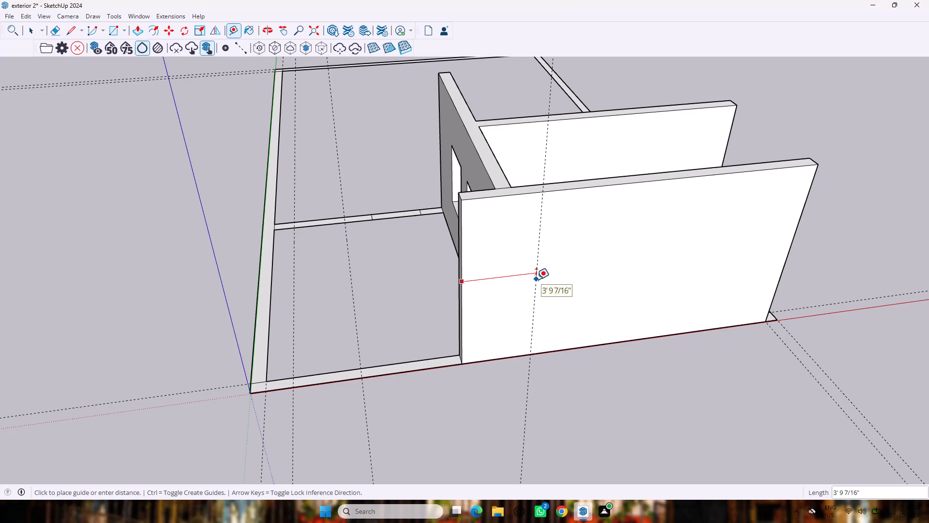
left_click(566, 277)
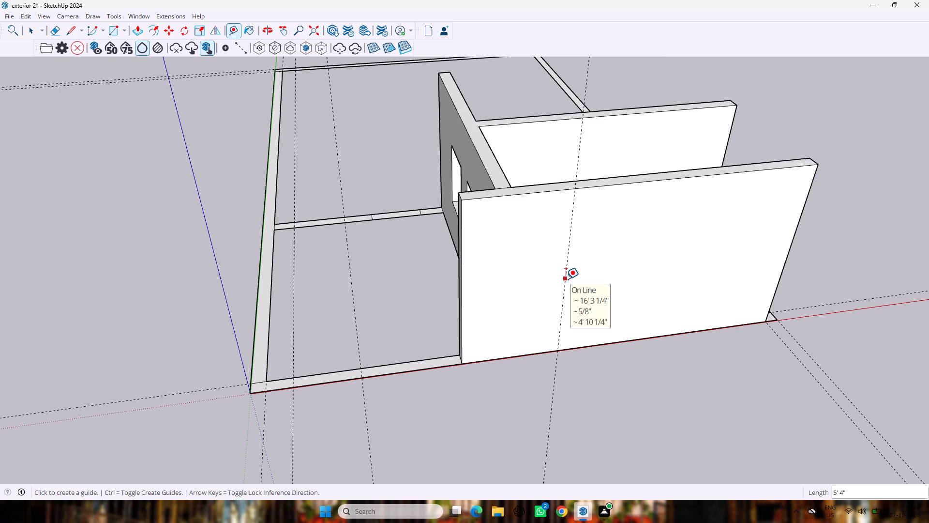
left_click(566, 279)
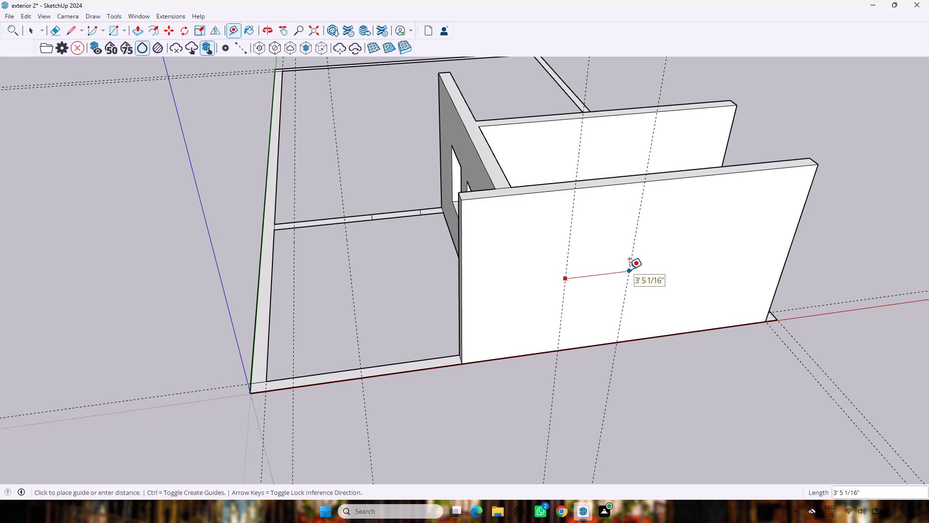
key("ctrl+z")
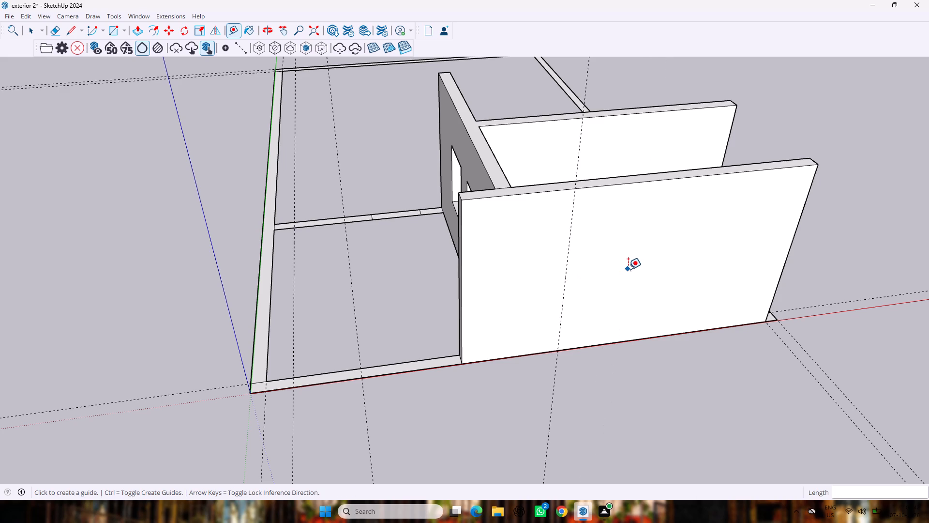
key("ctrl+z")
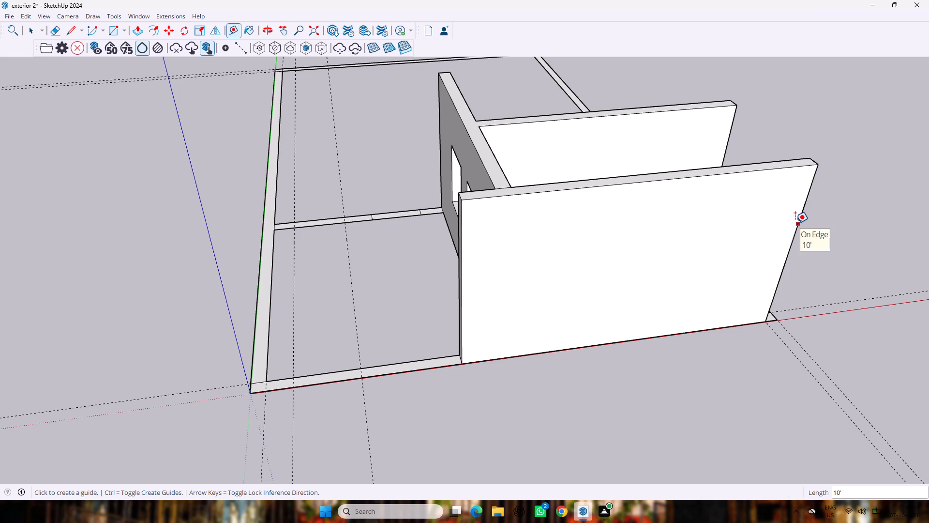
Place a vertical guide on the raised red-axis wall about 3'7 1/2" in from its end edge farthest from the origin.
left_click(795, 223)
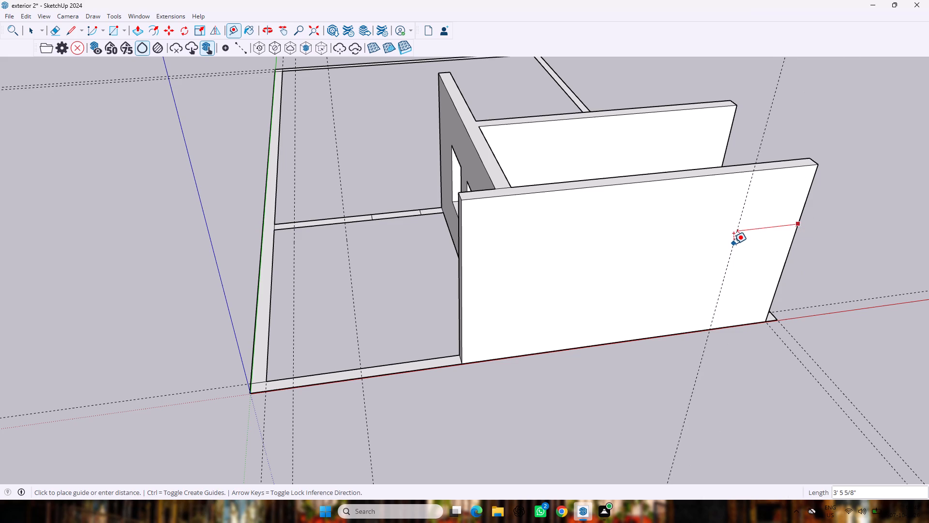
left_click(731, 245)
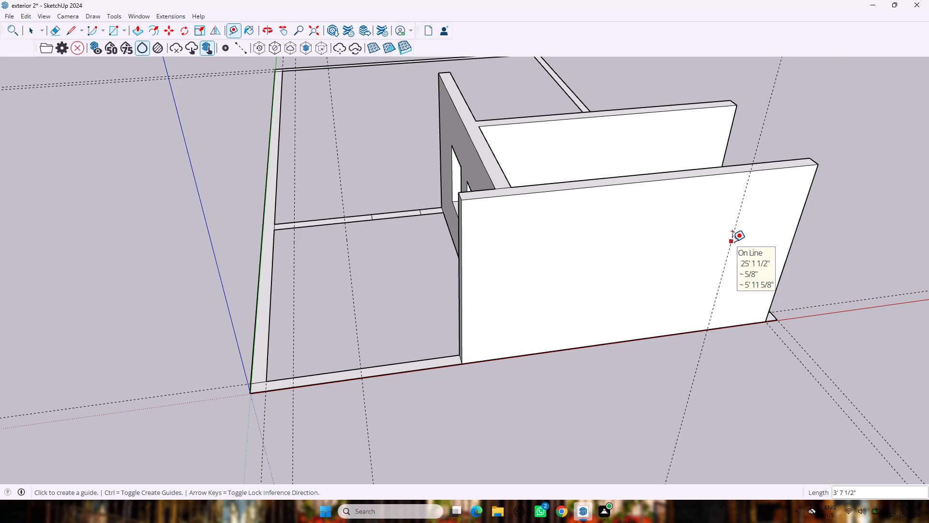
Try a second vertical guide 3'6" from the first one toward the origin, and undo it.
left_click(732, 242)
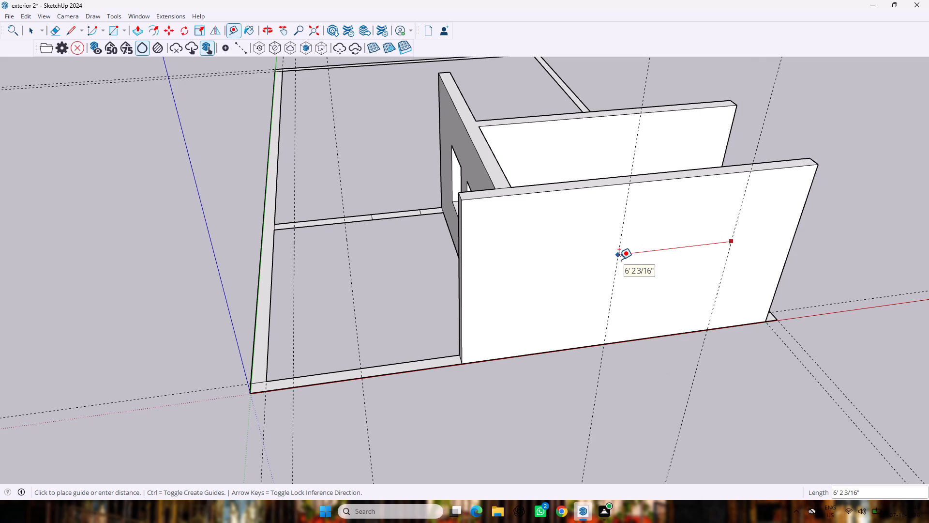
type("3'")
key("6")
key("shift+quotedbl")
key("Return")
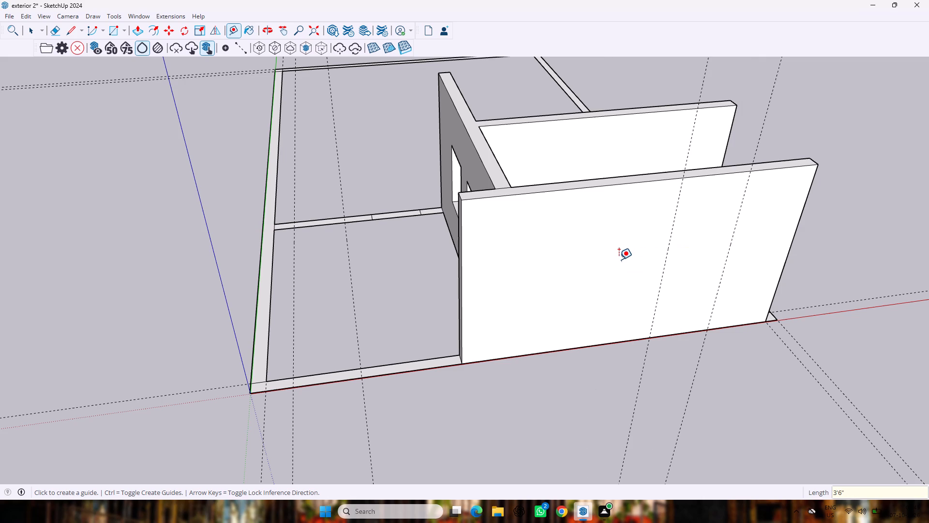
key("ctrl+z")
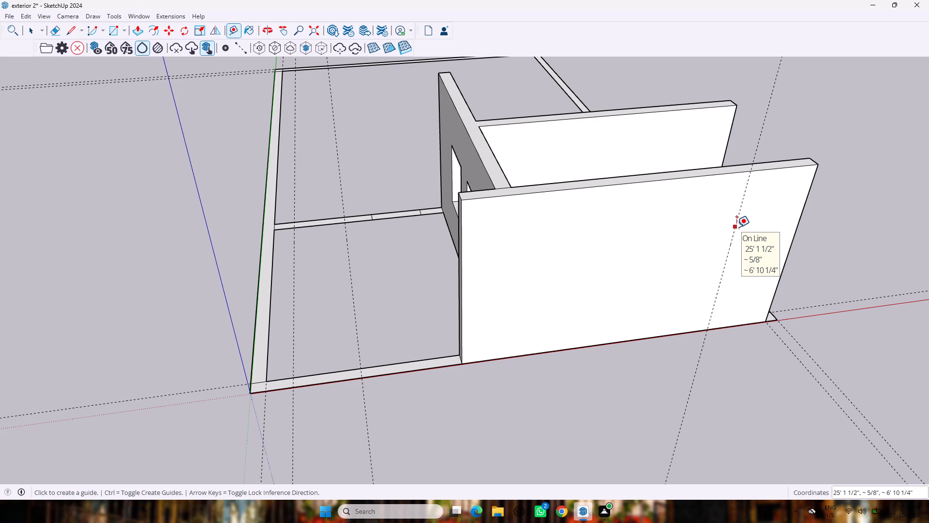
Place a second vertical guide on the red-axis wall 6' from the first one, toward the origin.
left_click(736, 227)
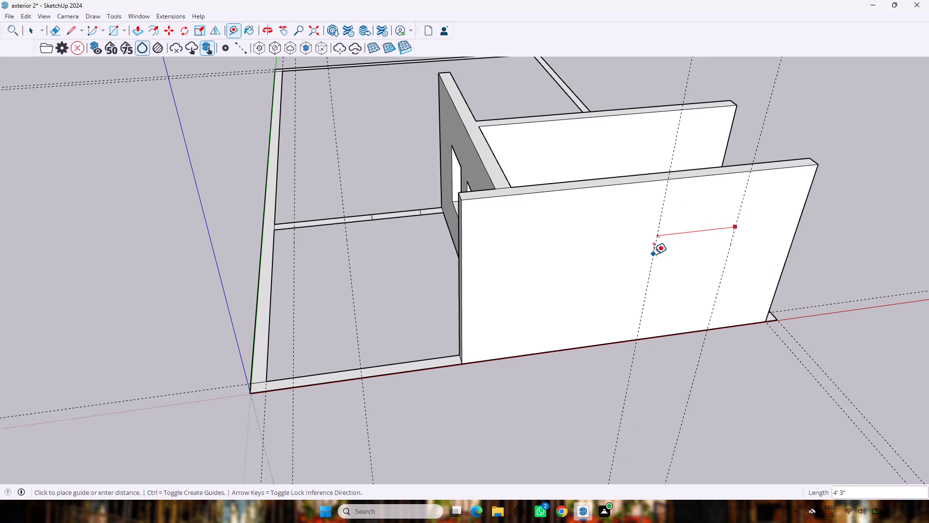
type("6'")
key("Return")
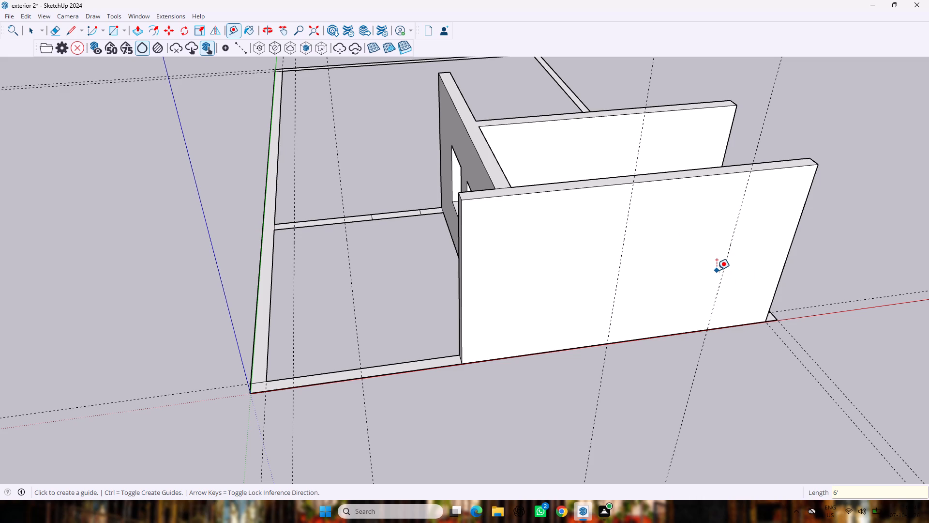
Place horizontal guides on the red-axis wall 3' below its top edge and 3' above its base edge.
left_click(671, 177)
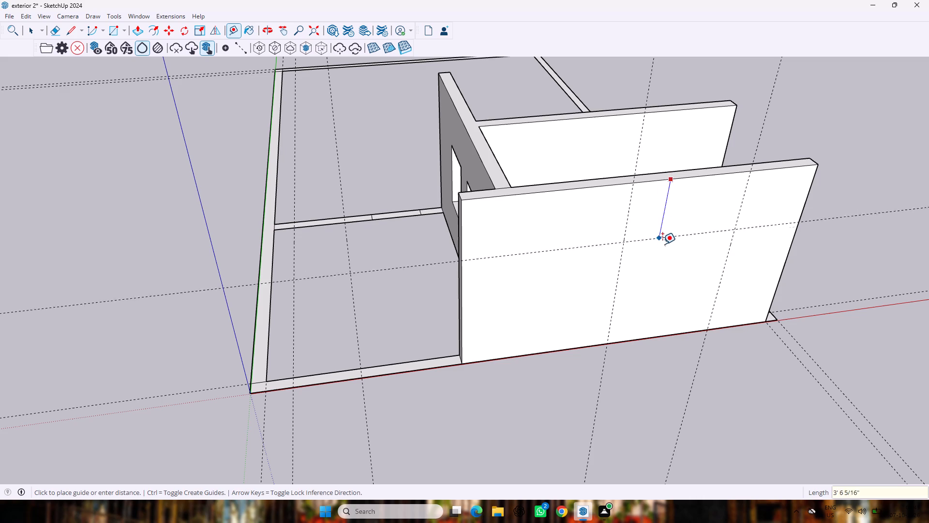
type("3'")
key("Return")
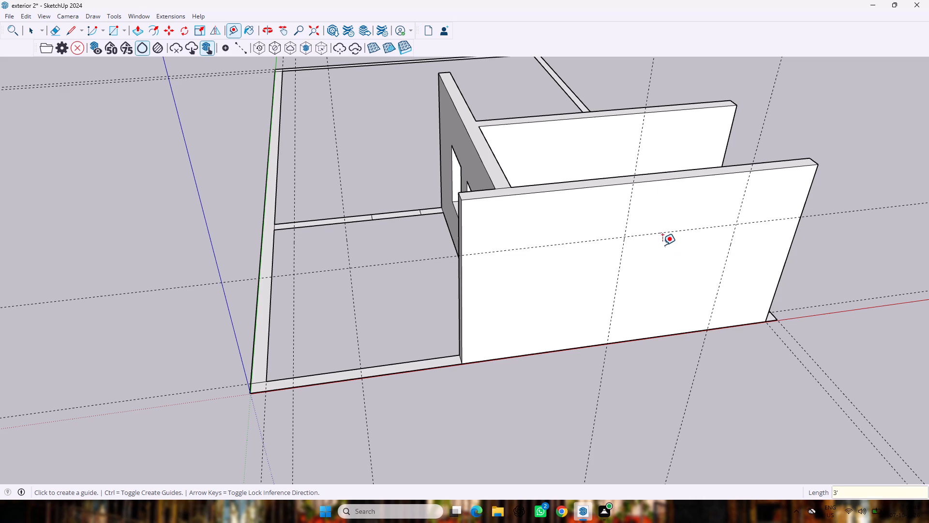
left_click(655, 335)
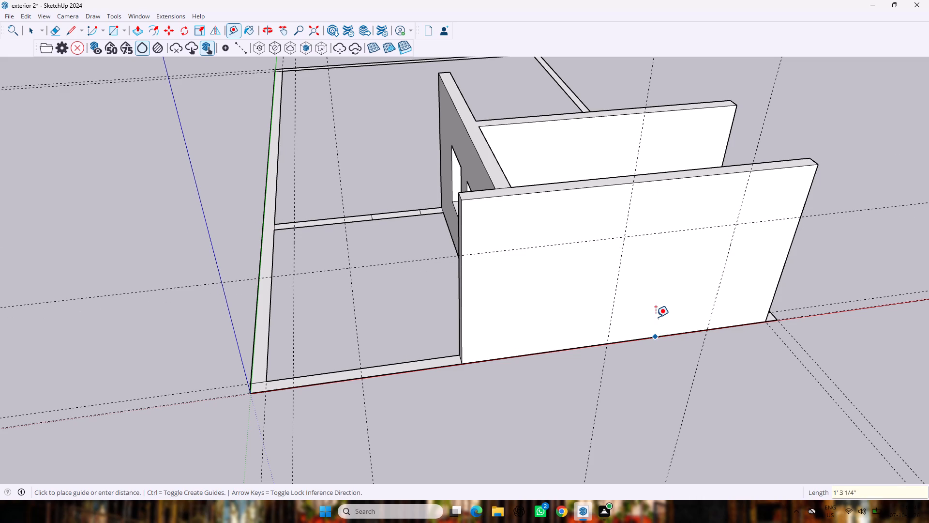
type("3'")
key("Return")
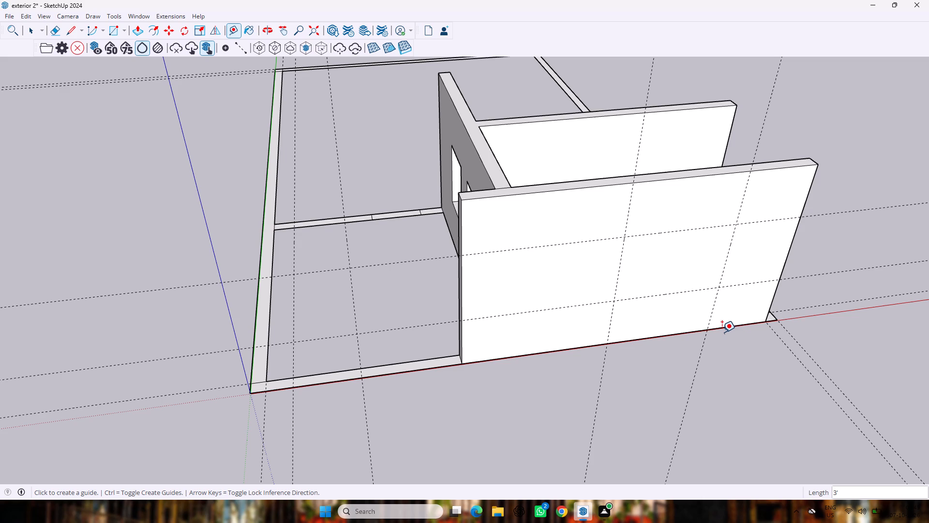
Draw a 6' by 4' window rectangle on the red-axis wall between the four guide intersections.
key("space")
key("r")
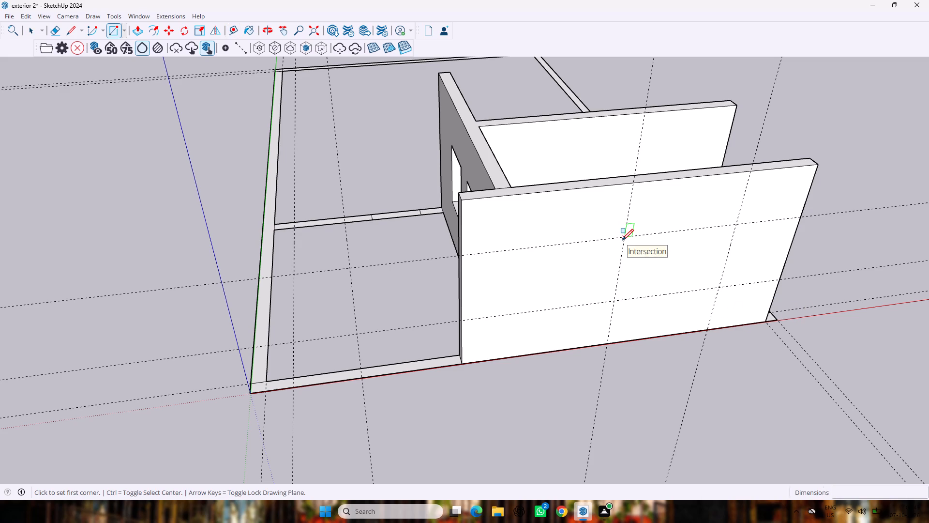
left_click(625, 239)
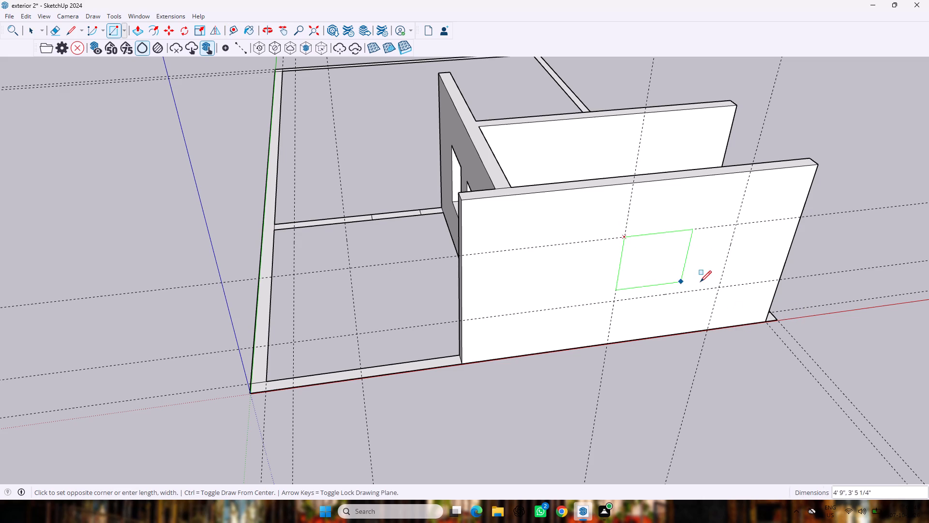
left_click(718, 289)
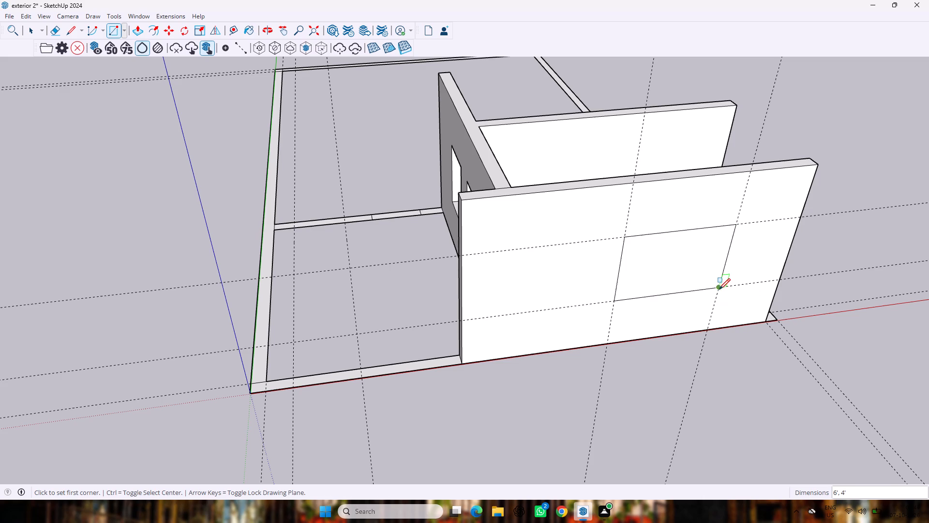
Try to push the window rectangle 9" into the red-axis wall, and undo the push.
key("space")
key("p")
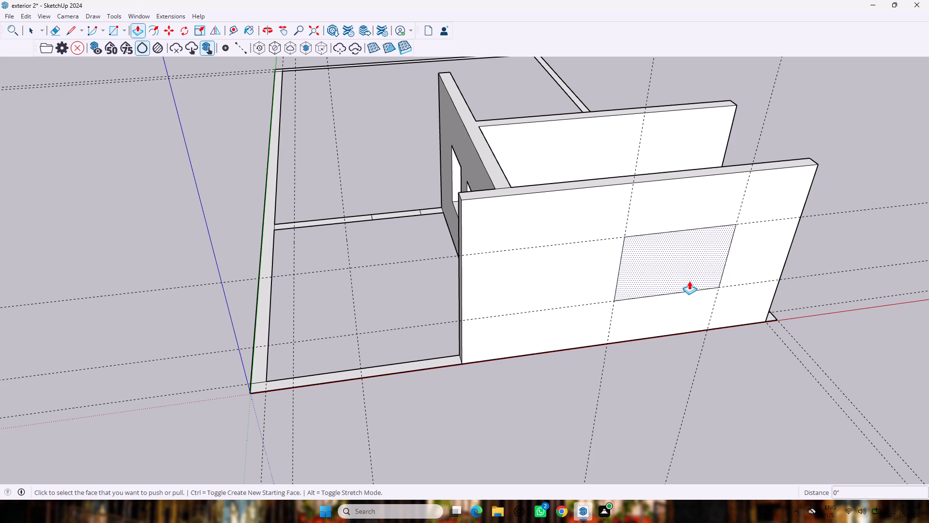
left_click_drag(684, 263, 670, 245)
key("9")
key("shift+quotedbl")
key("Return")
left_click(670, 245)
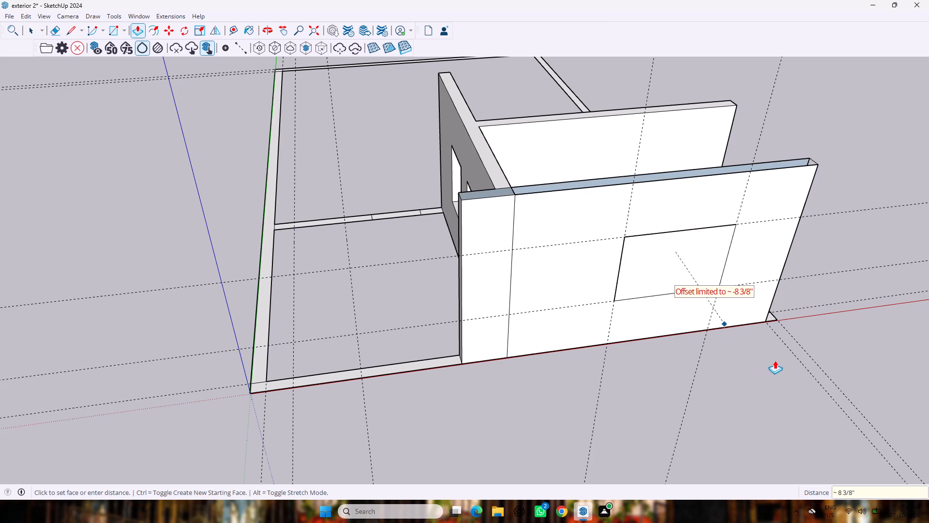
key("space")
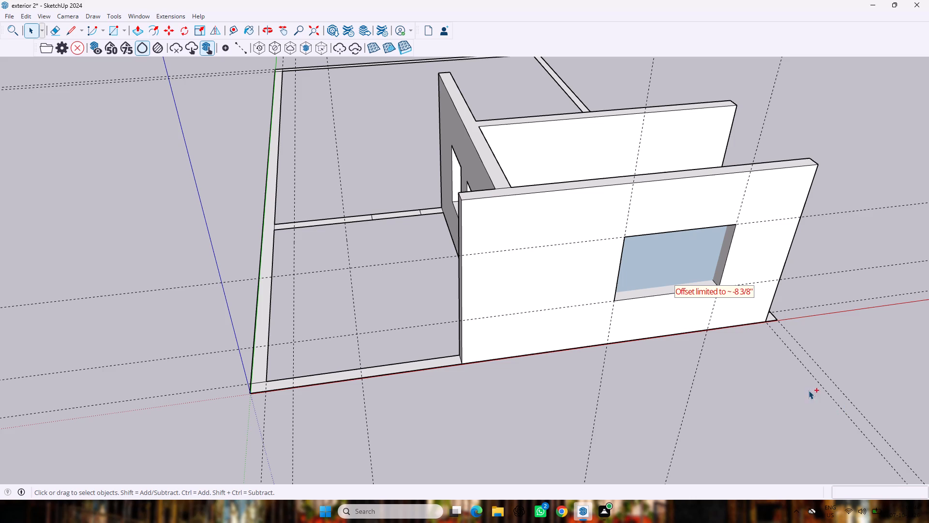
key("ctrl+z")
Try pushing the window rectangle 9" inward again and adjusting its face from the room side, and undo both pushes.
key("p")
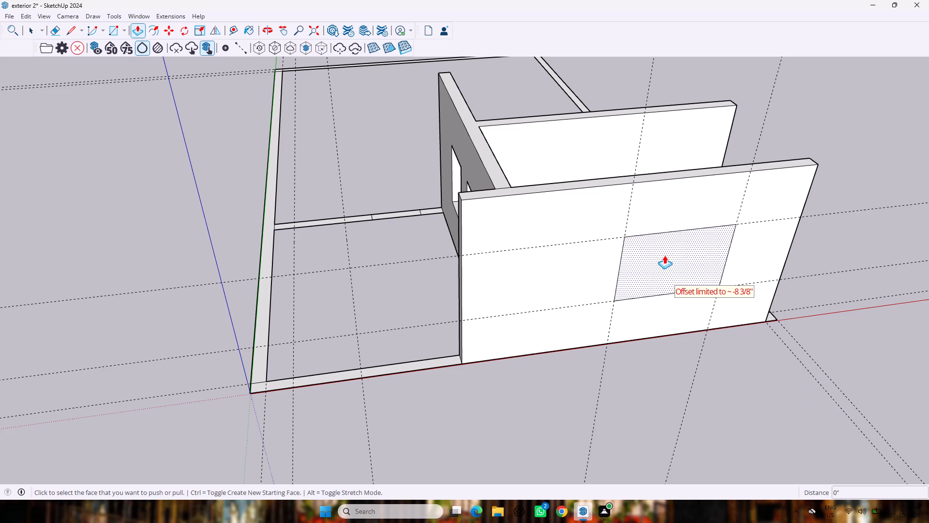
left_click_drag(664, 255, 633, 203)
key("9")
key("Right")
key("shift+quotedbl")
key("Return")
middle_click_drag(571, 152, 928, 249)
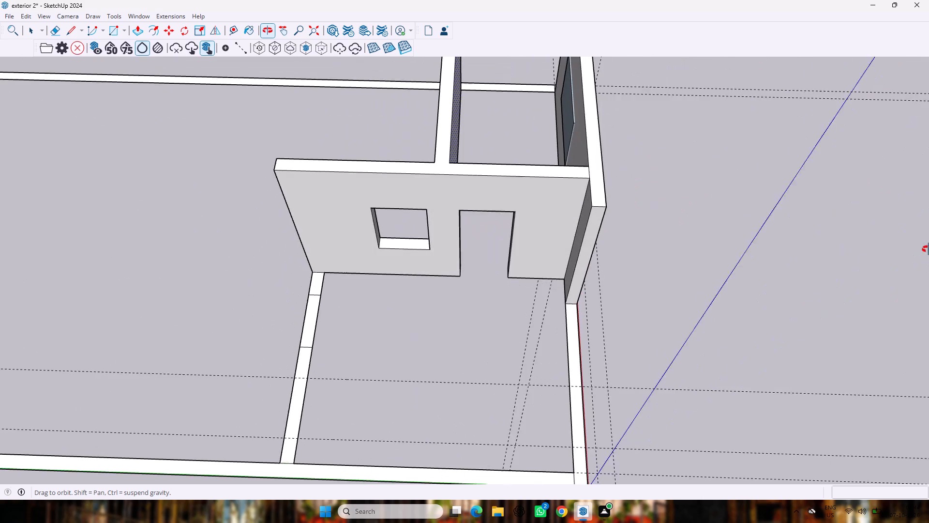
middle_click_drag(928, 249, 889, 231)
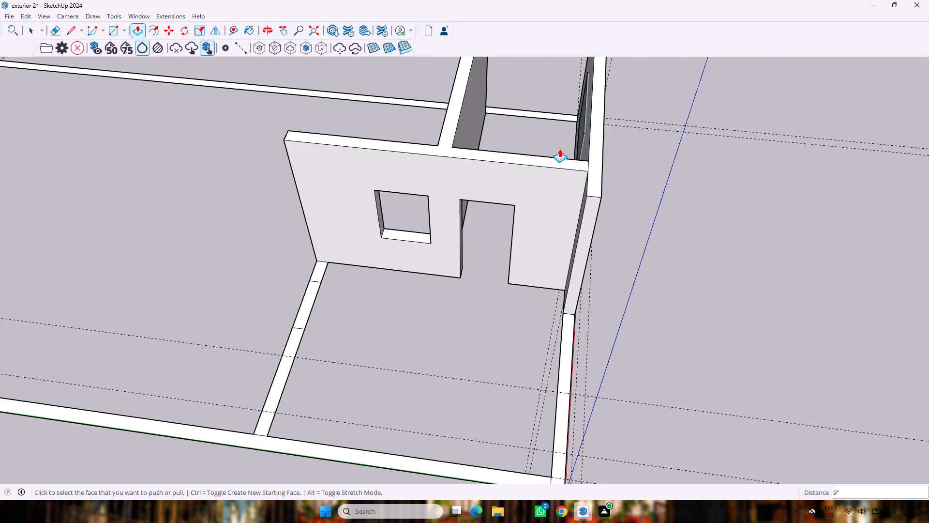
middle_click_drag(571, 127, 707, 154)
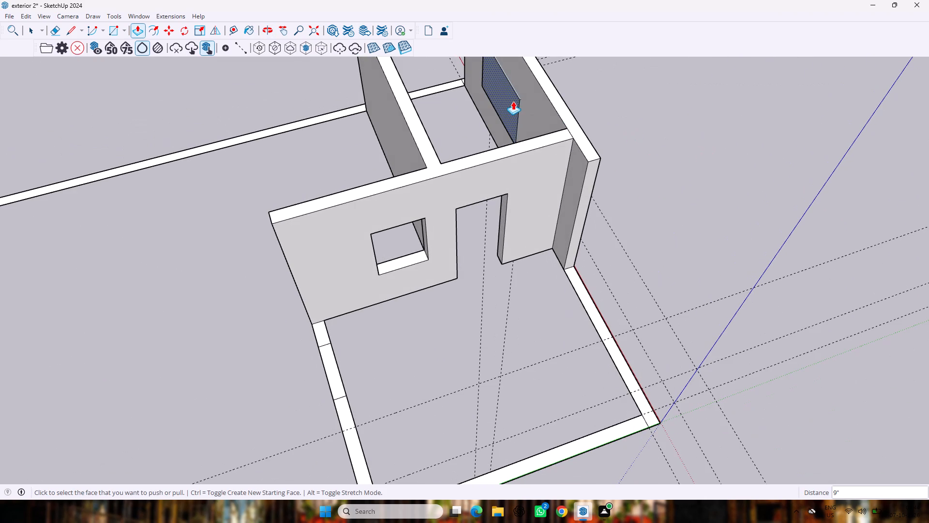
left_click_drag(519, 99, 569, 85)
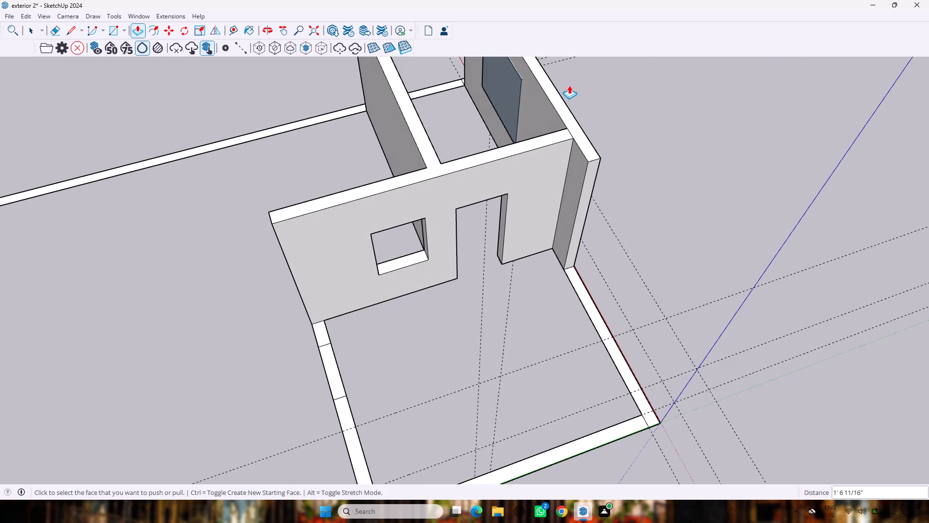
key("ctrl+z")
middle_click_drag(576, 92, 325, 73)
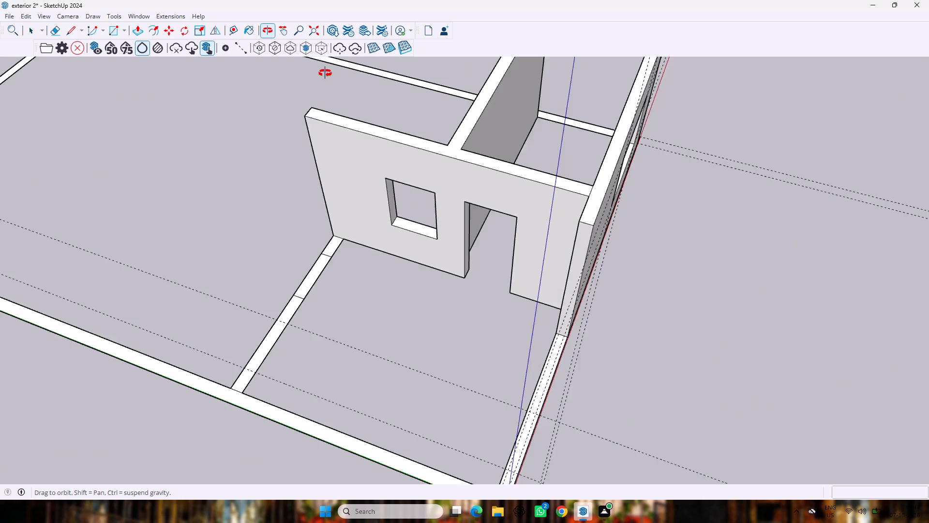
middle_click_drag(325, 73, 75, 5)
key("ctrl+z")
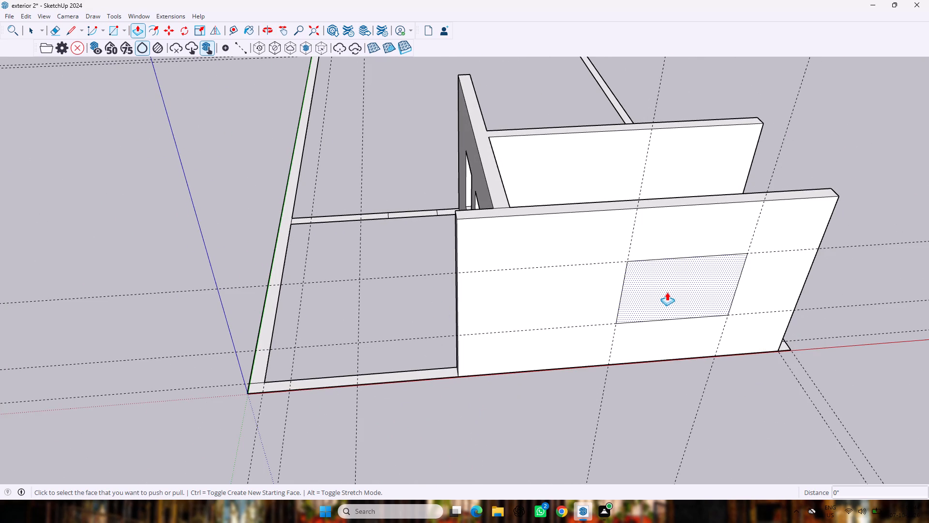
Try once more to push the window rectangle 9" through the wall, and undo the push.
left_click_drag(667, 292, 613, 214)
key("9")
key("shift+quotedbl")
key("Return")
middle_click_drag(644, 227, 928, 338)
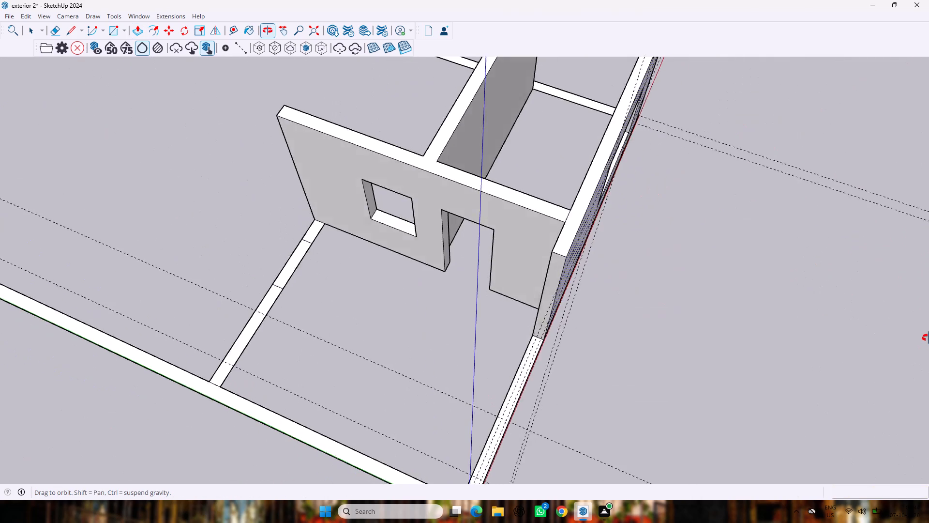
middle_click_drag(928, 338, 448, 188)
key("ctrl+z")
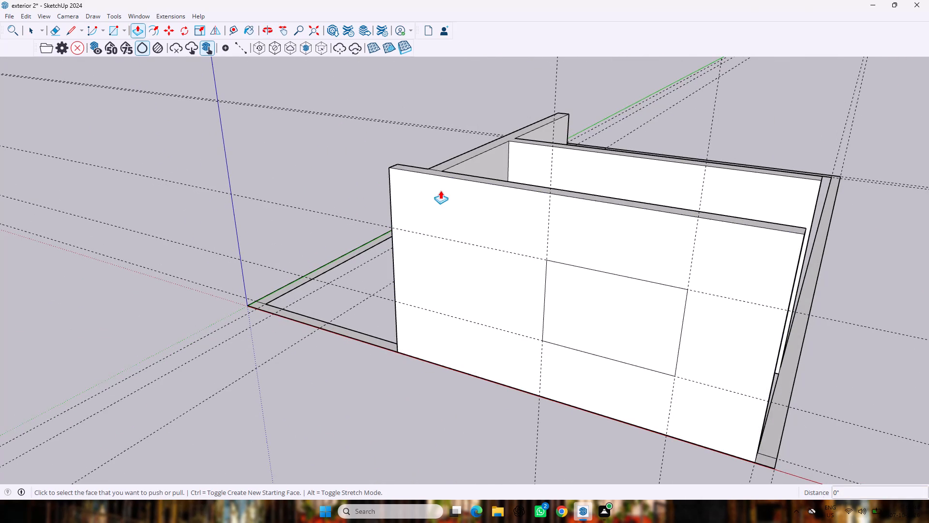
Push the window rectangle through the wall's full thickness, about 8 3/8", to cut the window opening.
middle_click_drag(637, 284, 645, 363)
left_click_drag(643, 361, 634, 252)
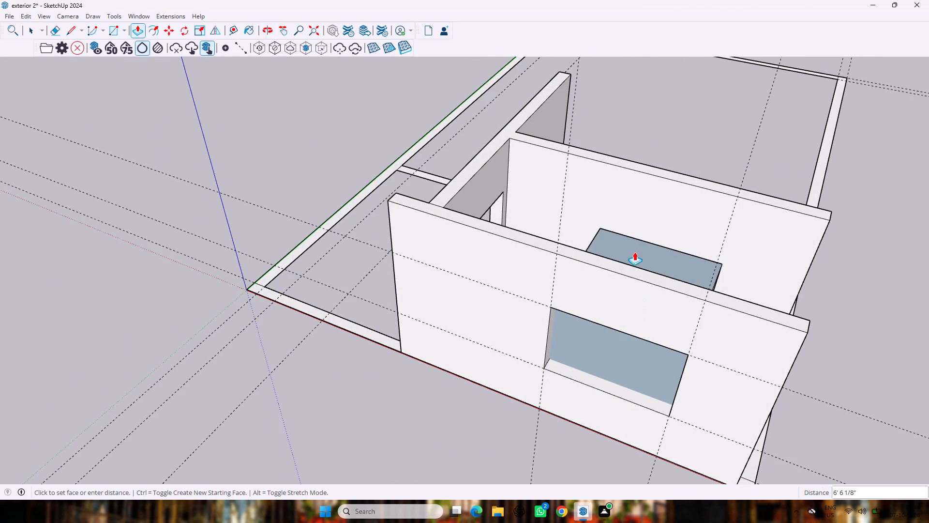
left_click_drag(634, 252, 632, 265)
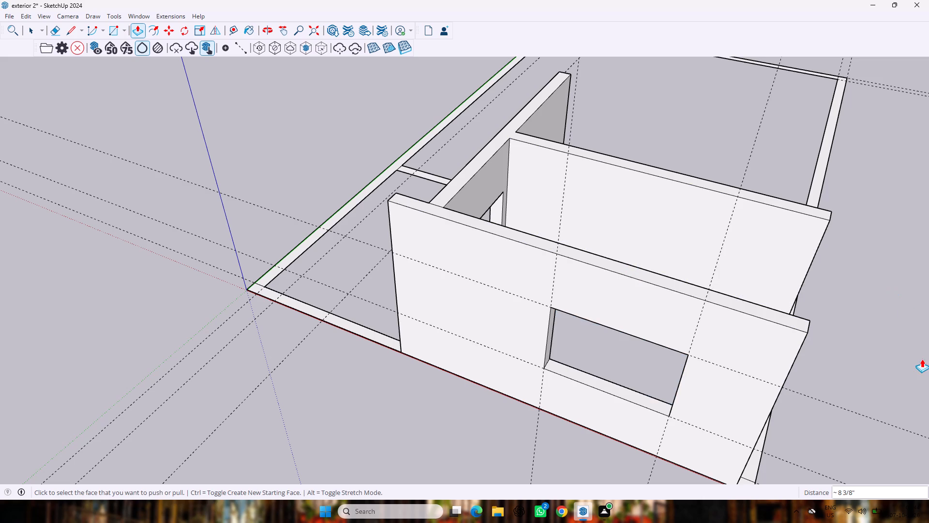
middle_click_drag(925, 358, 788, 227)
key("space")
middle_click_drag(716, 482, 725, 478)
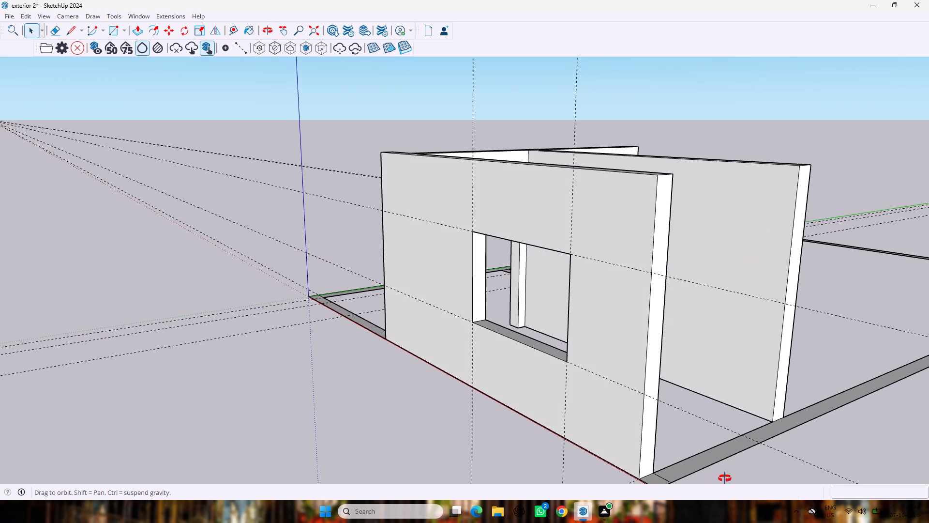
Erase the two vertical and two horizontal construction guides around the window opening in the red-axis wall.
middle_click_drag(725, 478, 882, 510)
middle_click_drag(298, 377, 465, 490)
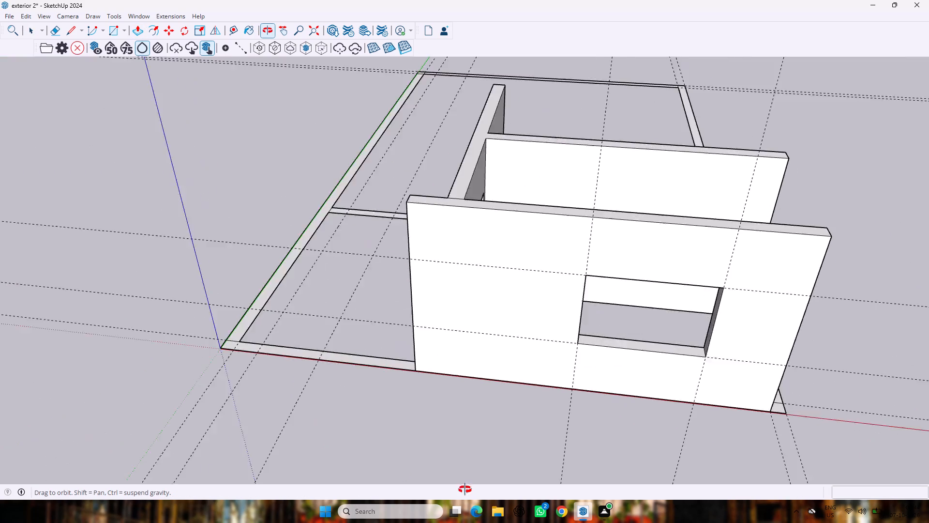
middle_click_drag(465, 490, 498, 438)
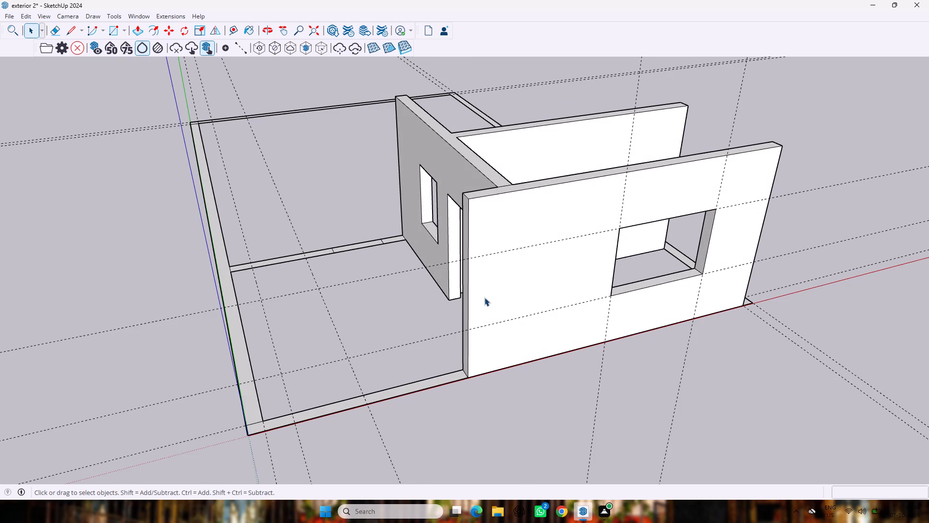
left_click(718, 350)
left_click_drag(489, 422, 665, 400)
key("e")
key("e")
left_click_drag(574, 411, 690, 392)
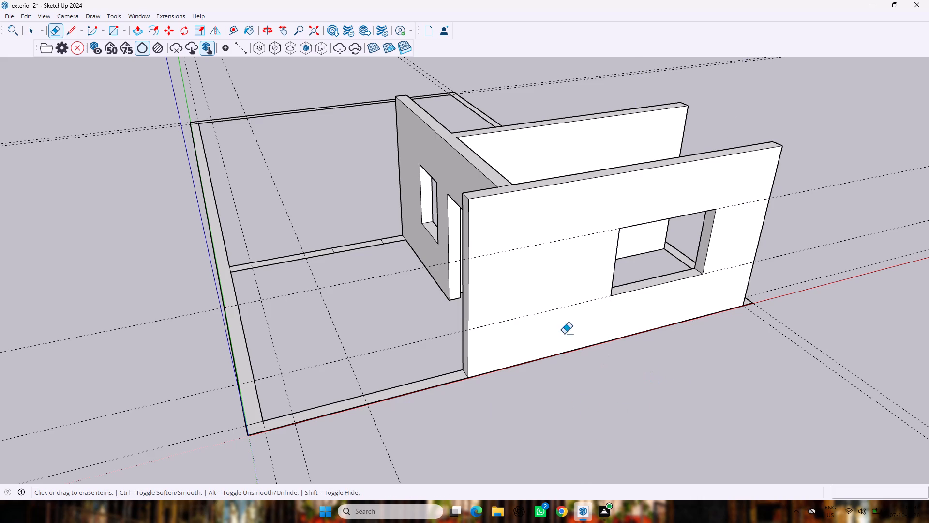
left_click_drag(526, 239, 546, 320)
Examine the flat partition strip between the green-axis wall outline and the raised cross wall with the door and window openings.
middle_click_drag(675, 396, 534, 371)
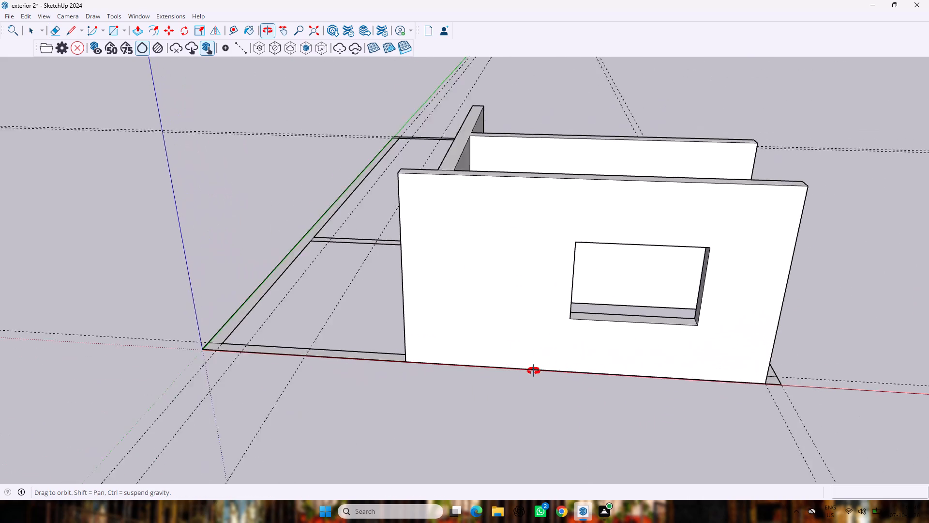
middle_click_drag(534, 371, 528, 374)
scroll(533, 371, "down", 5)
key("space")
middle_click_drag(499, 396, 509, 416)
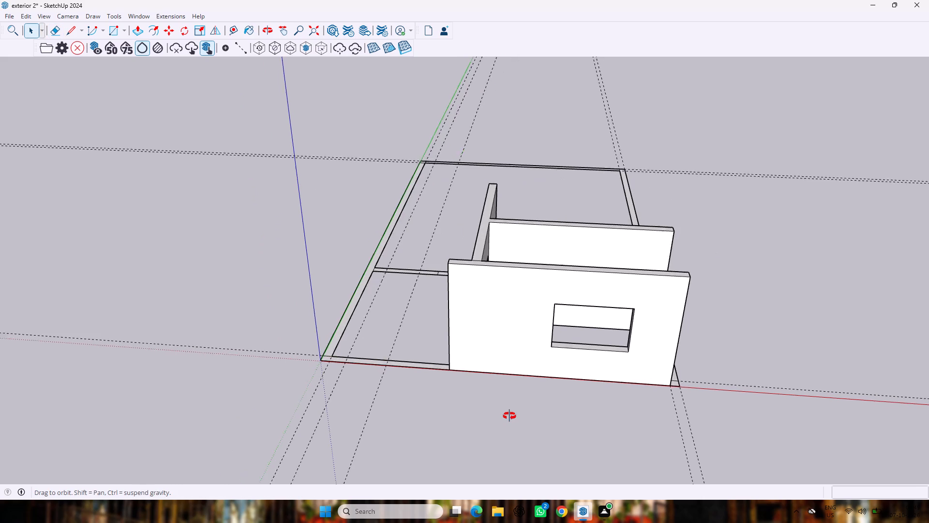
middle_click_drag(509, 416, 510, 417)
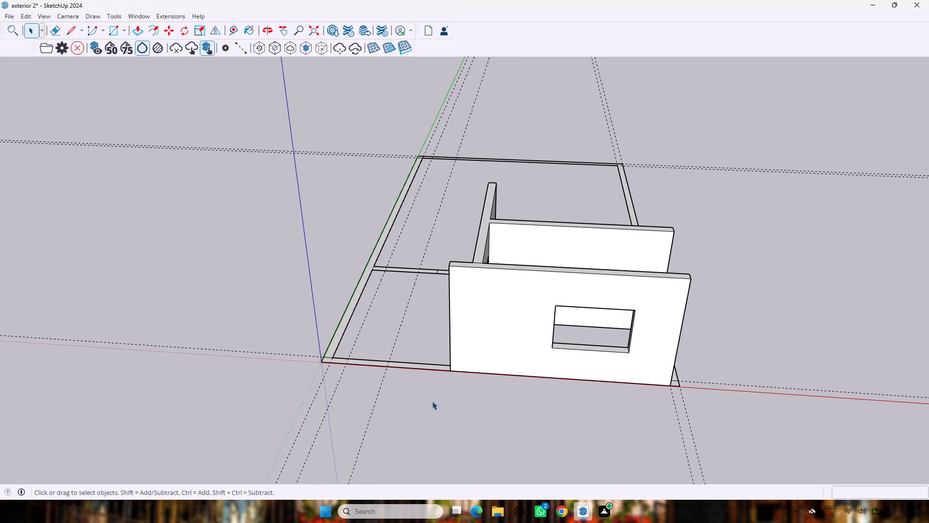
middle_click_drag(323, 344, 412, 336)
scroll(400, 301, "up", 7)
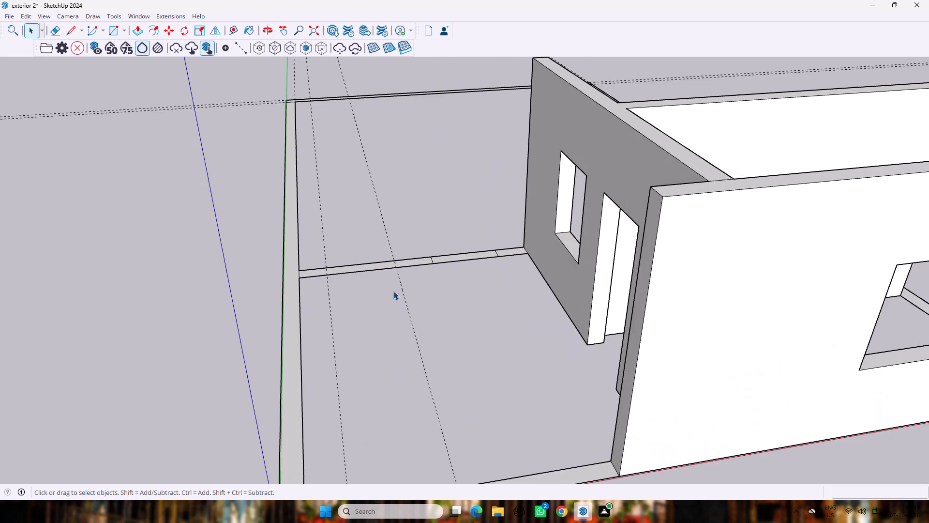
scroll(337, 289, "up", 5)
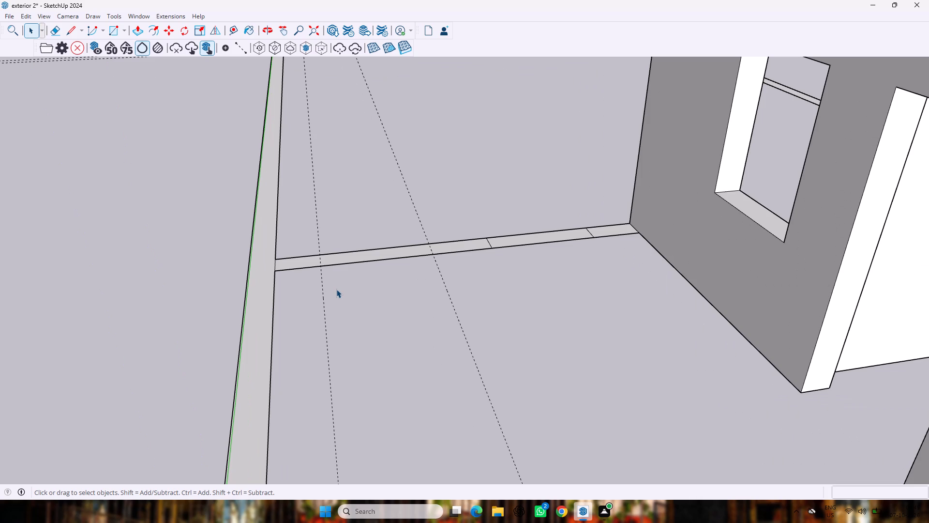
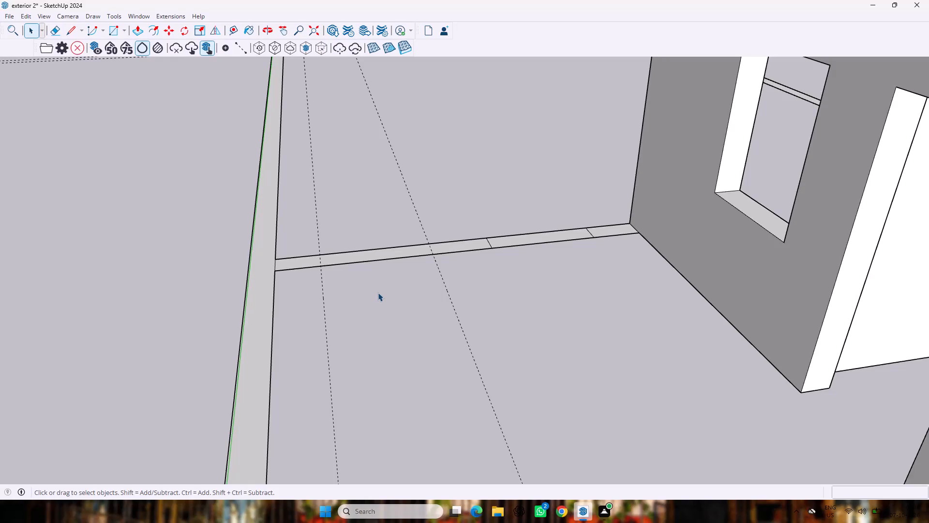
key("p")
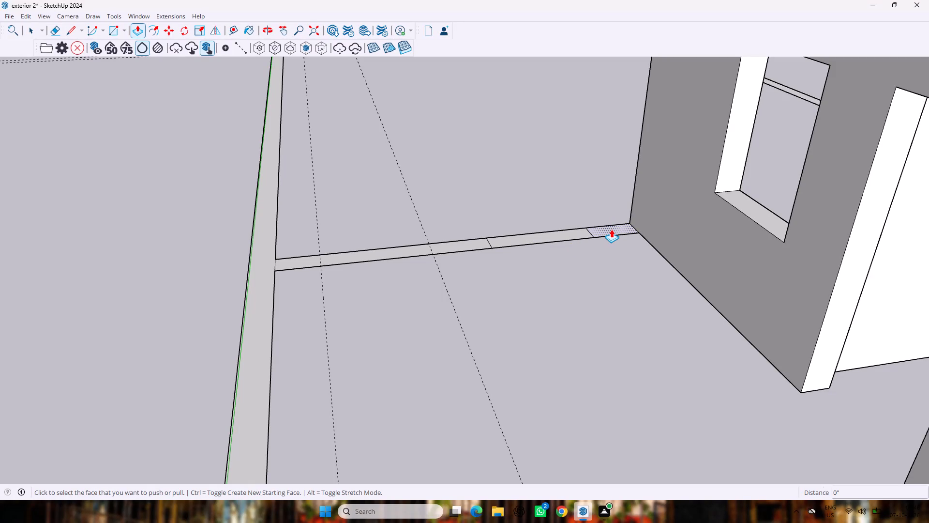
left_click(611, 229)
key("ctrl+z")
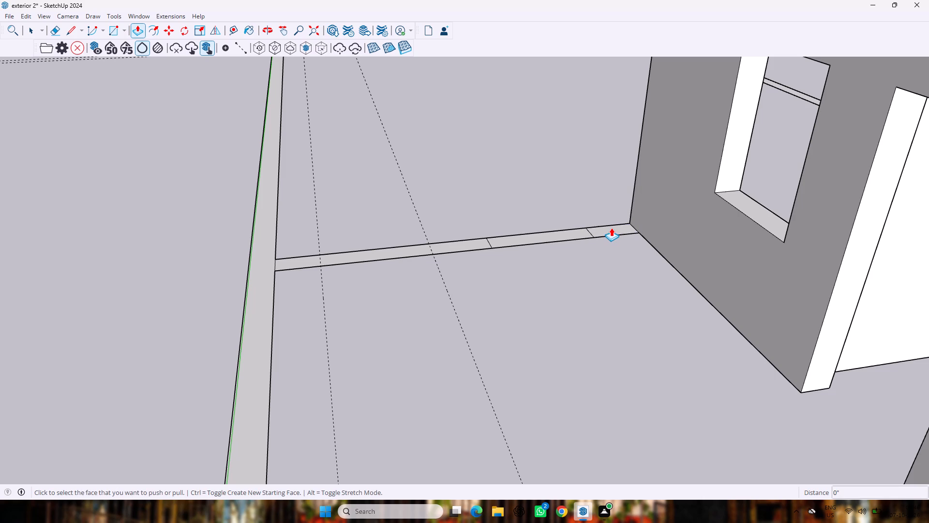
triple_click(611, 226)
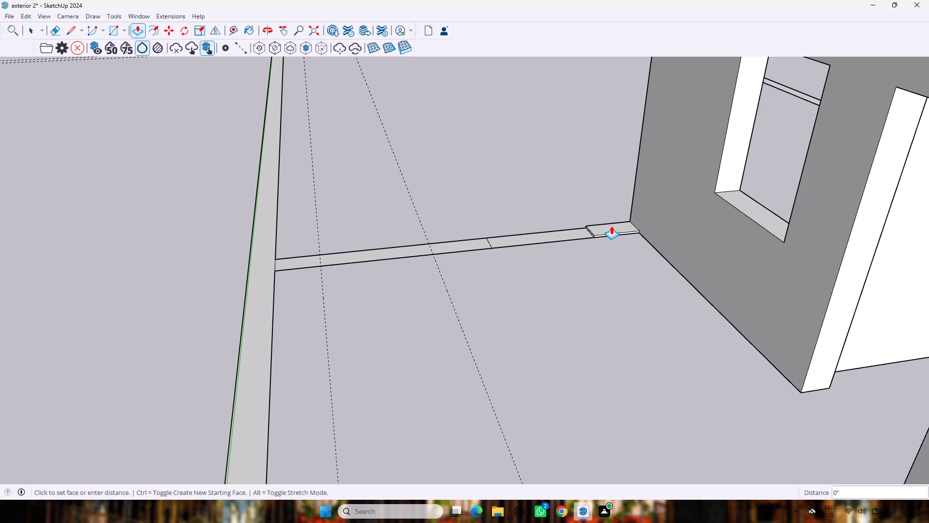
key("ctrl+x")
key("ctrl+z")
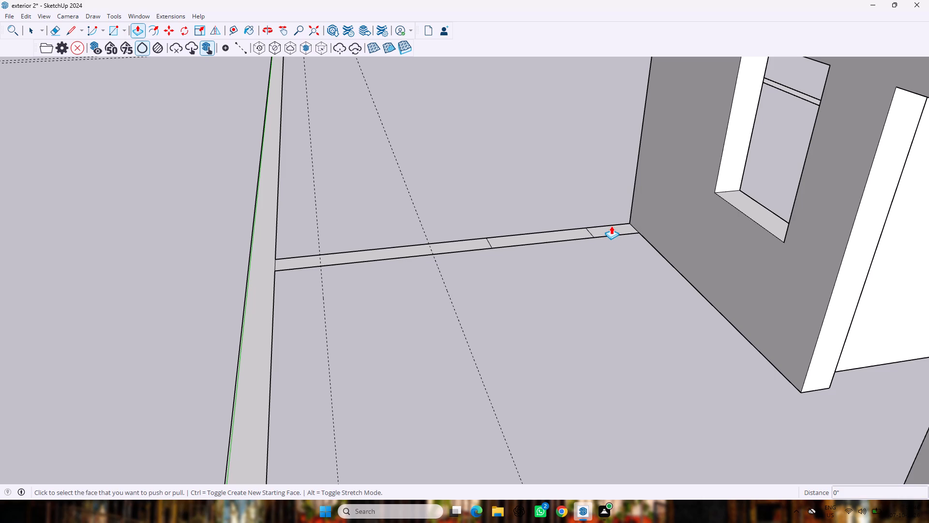
Raise the short end segment of the flat partition strip, next to the cross wall, to 10'.
left_click_drag(611, 225, 611, 192)
type("10'")
key("Return")
scroll(611, 193, "down", 10)
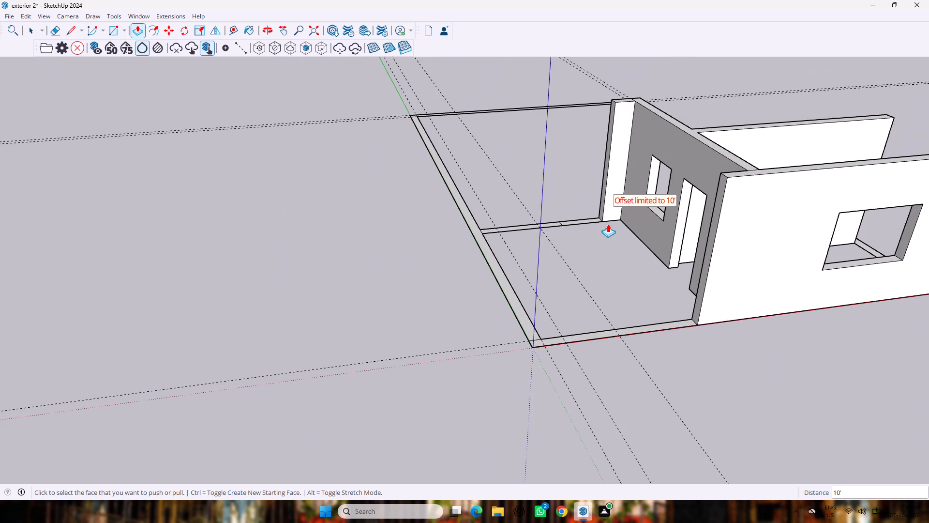
scroll(549, 212, "up", 5)
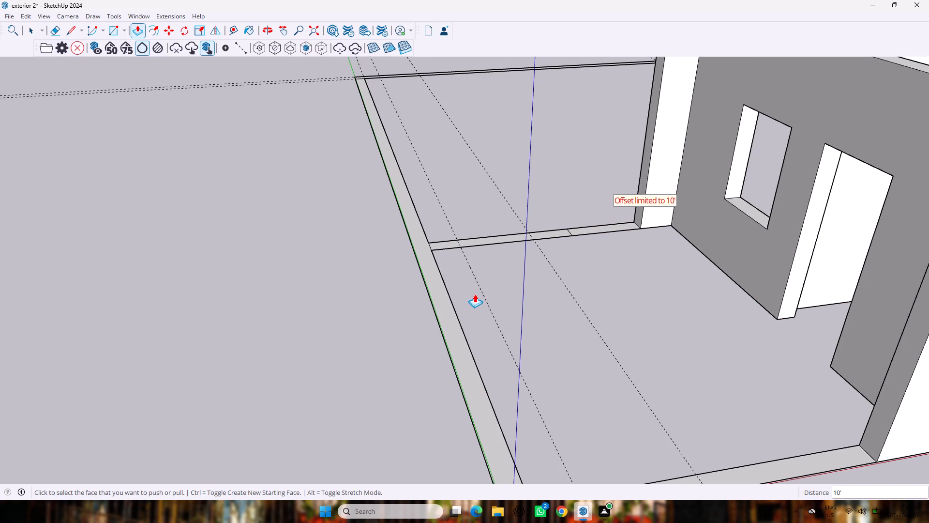
key("space")
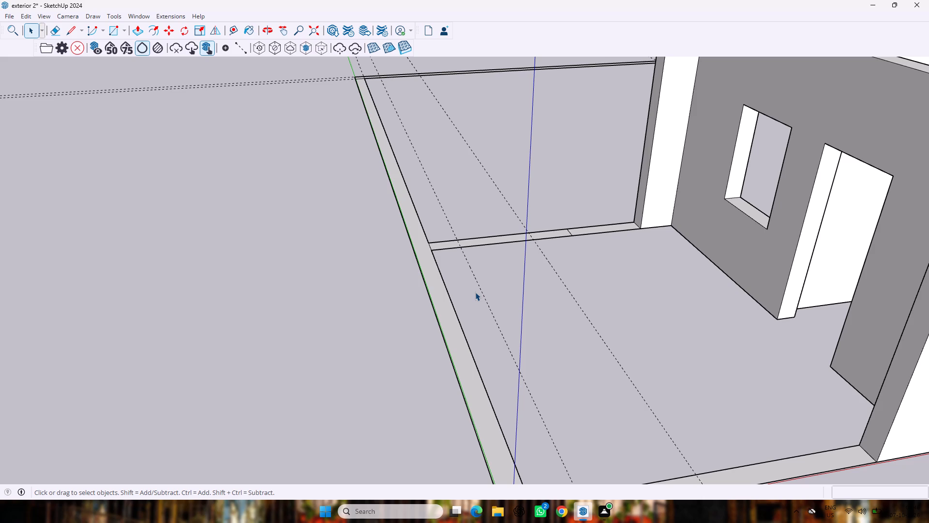
Draw two 9" lines across the flat partition strip where the two construction guides cross it.
key("l")
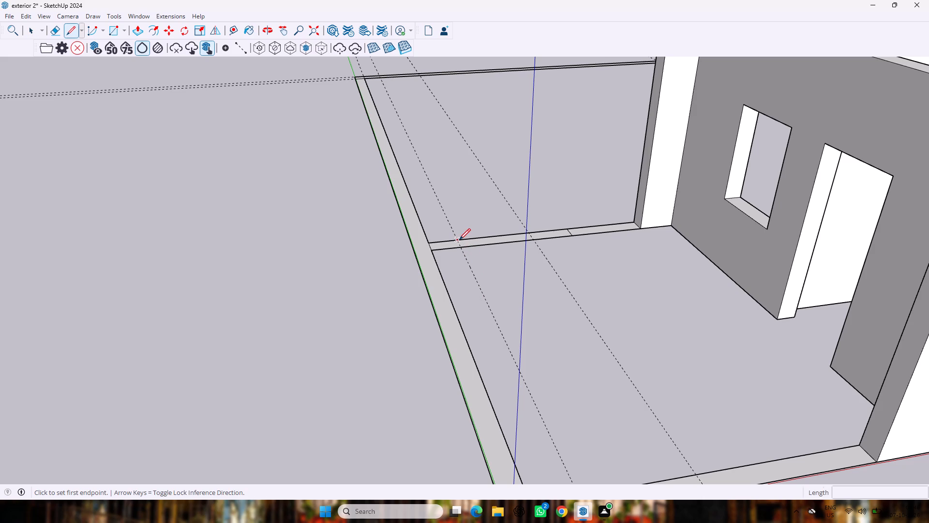
left_click(459, 240)
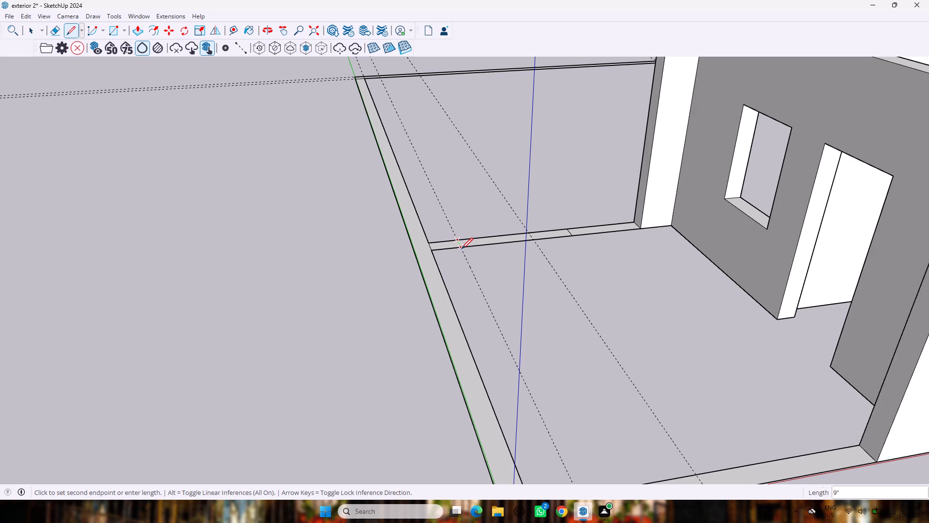
left_click(462, 249)
left_click(526, 234)
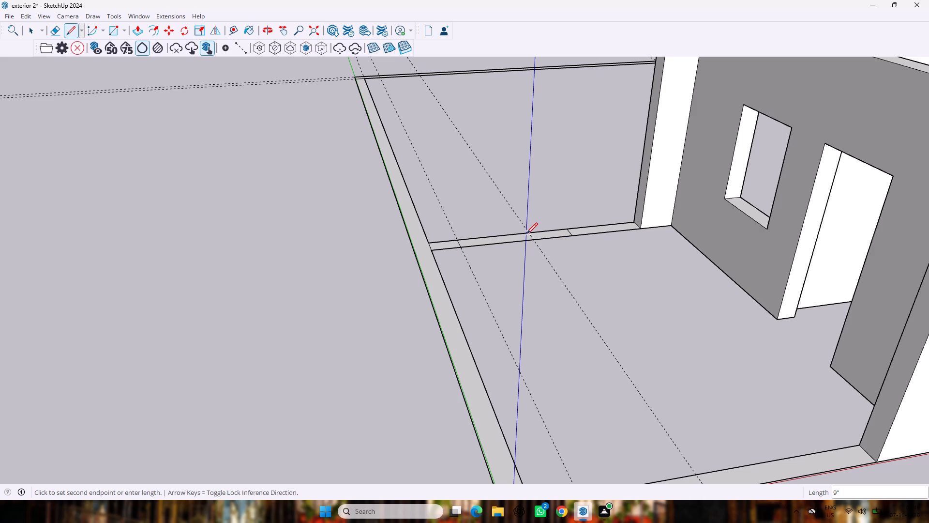
left_click(532, 241)
key("space")
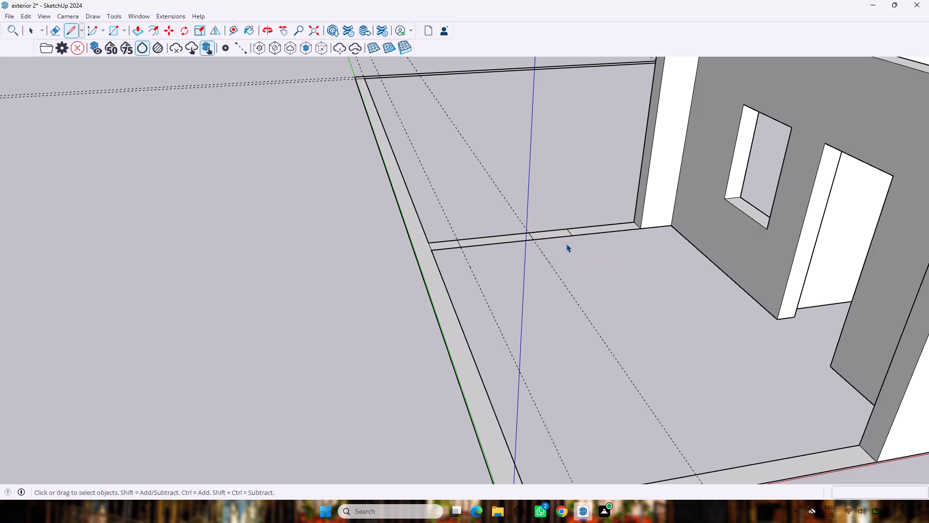
Erase the two construction guides crossing the partition strip.
key("e")
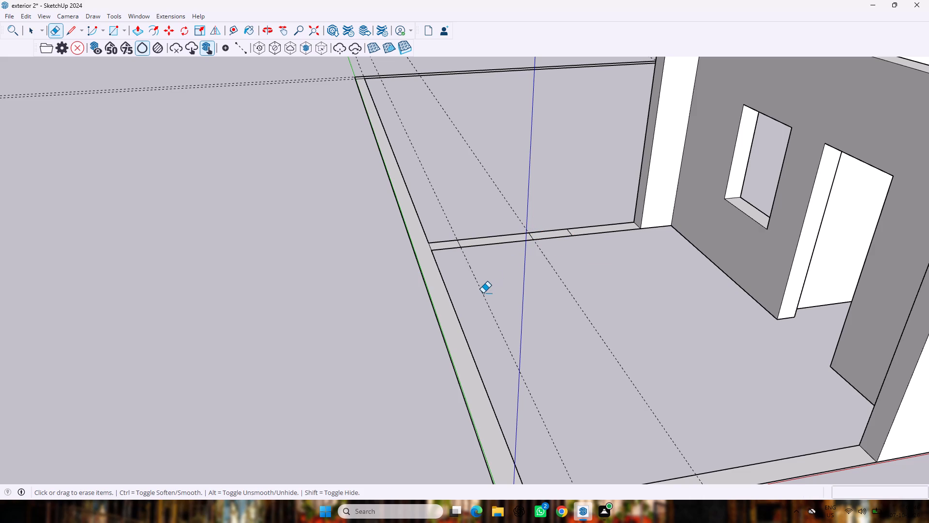
left_click_drag(481, 295, 579, 297)
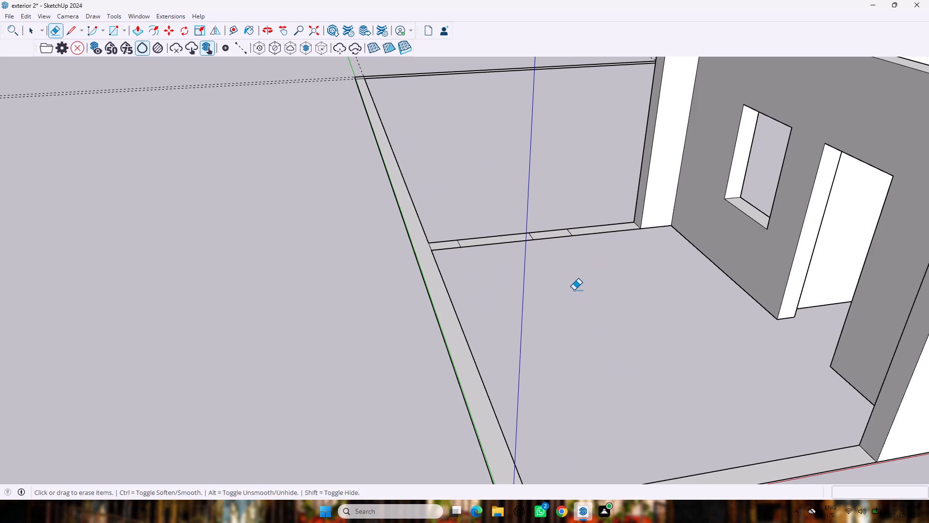
key("space")
Raise the short middle segment of the partition strip by the same 10' to form a freestanding pier.
key("p")
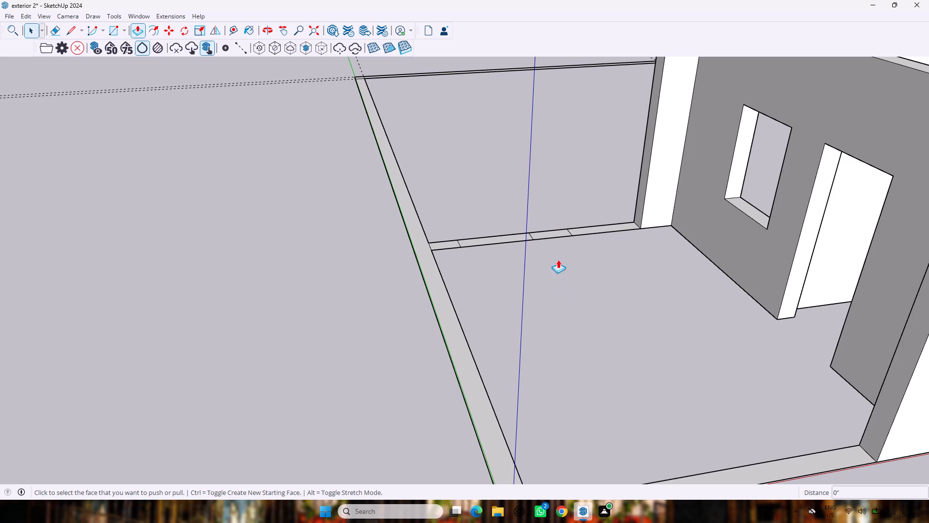
scroll(552, 224, "up", 1)
scroll(552, 224, "down", 1)
scroll(552, 224, "up", 2)
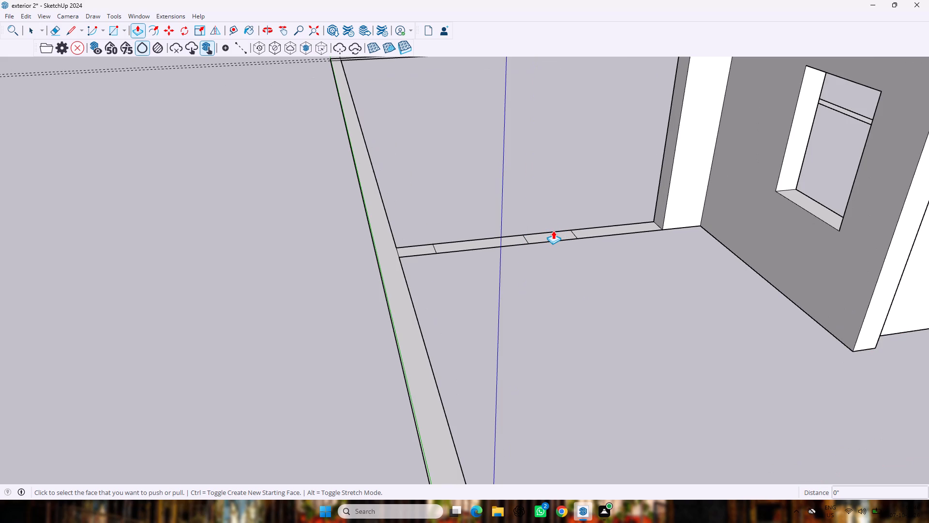
scroll(550, 231, "up", 4)
double_click(549, 236)
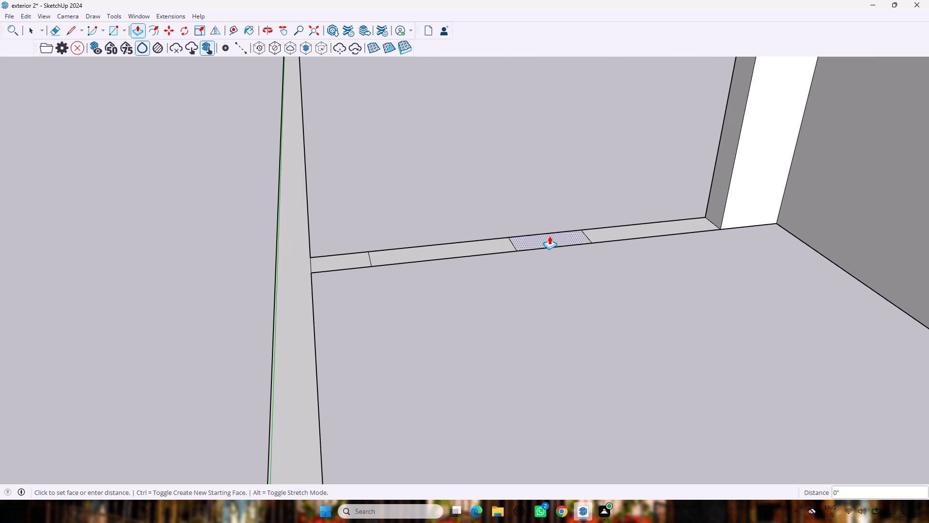
Place a construction guide 3' below the top edge of the wall stub's end face that looks toward the pier.
scroll(549, 243, "down", 11)
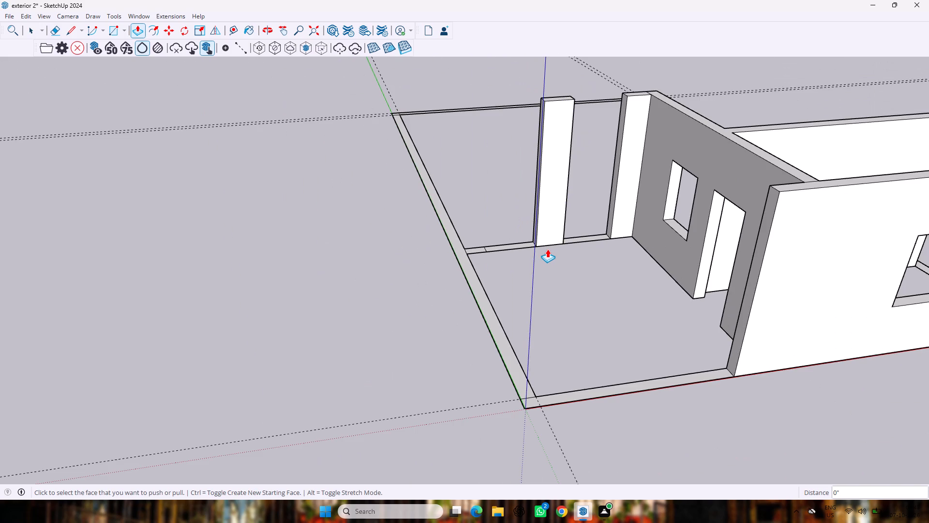
key("t")
middle_click_drag(601, 128, 615, 143)
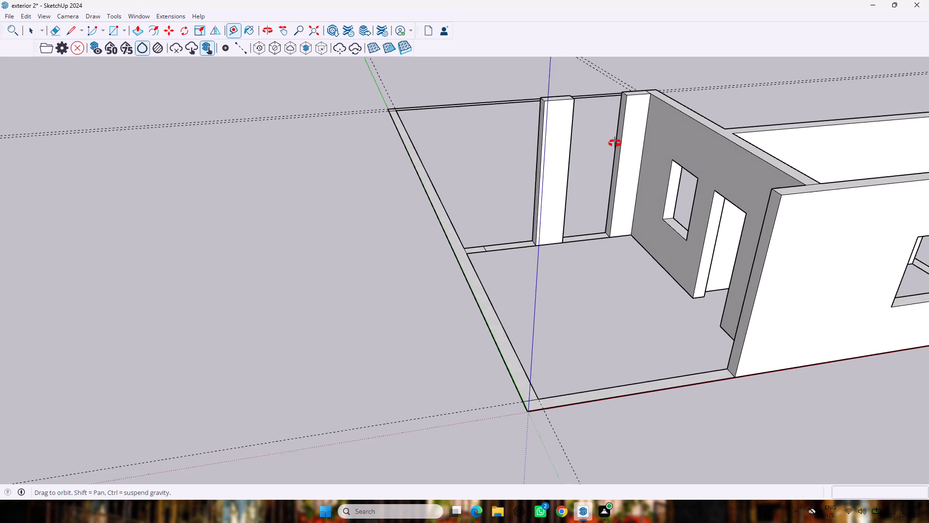
middle_click_drag(615, 143, 649, 154)
scroll(605, 85, "up", 3)
scroll(605, 84, "down", 1)
scroll(605, 84, "up", 1)
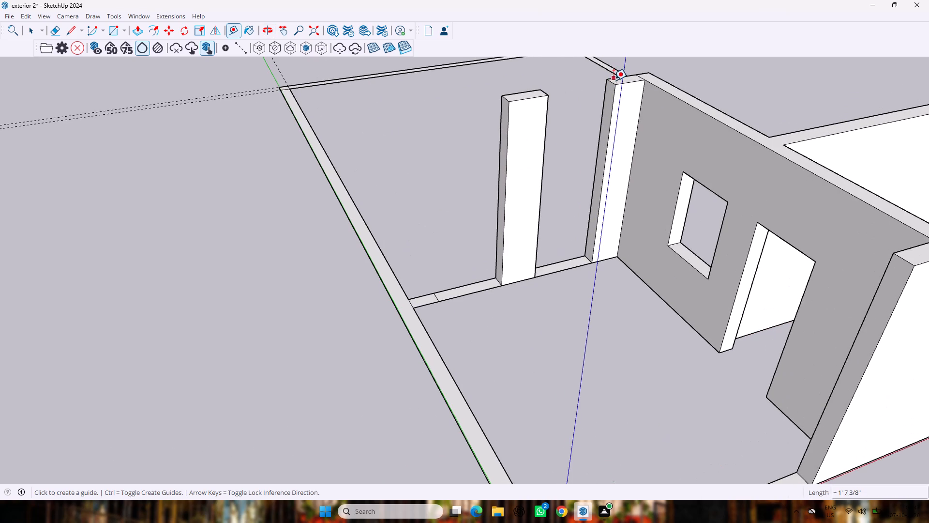
scroll(610, 81, "up", 6)
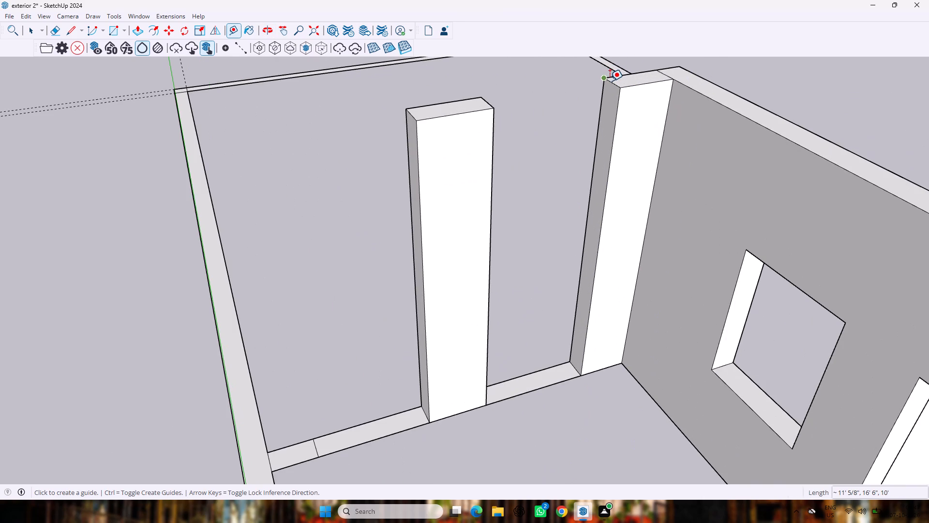
left_click(610, 81)
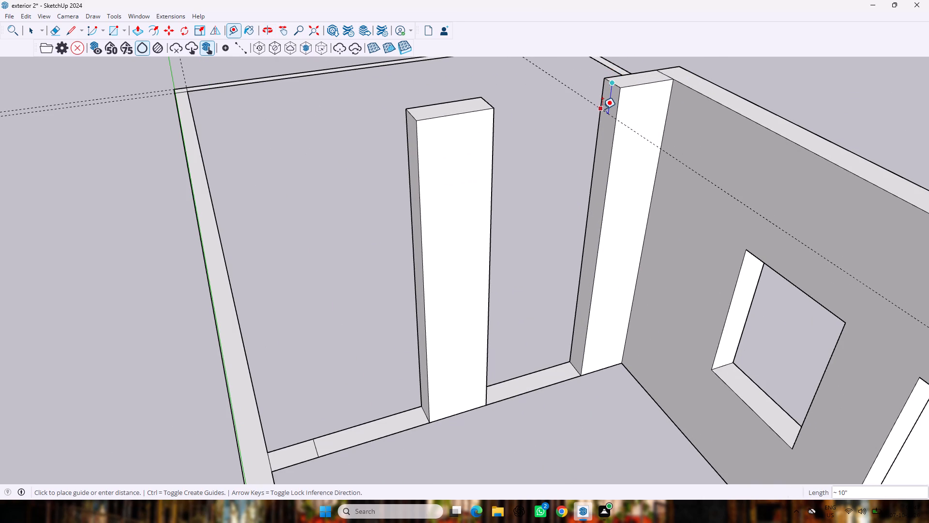
type("3'")
key("Return")
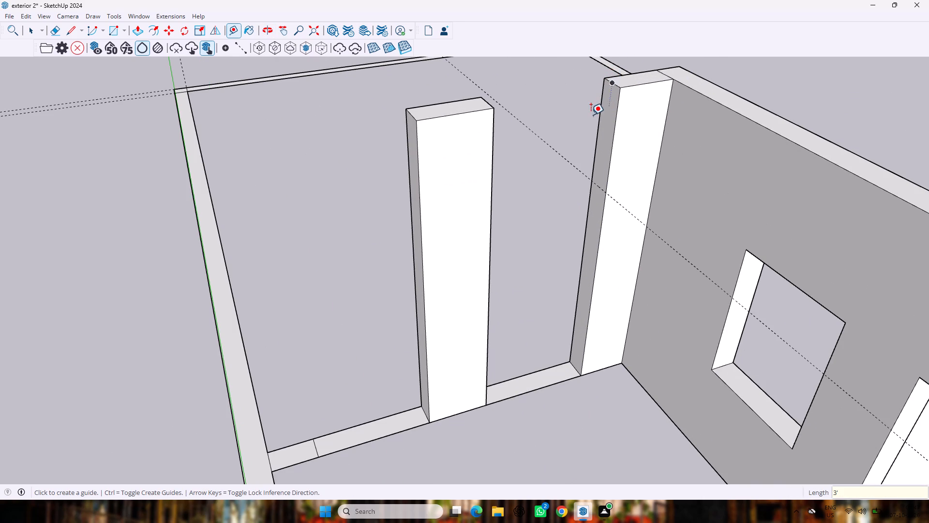
Place a construction guide 3' below the top edge of the pier's side facing the wall stub.
middle_click_drag(591, 117, 267, 74)
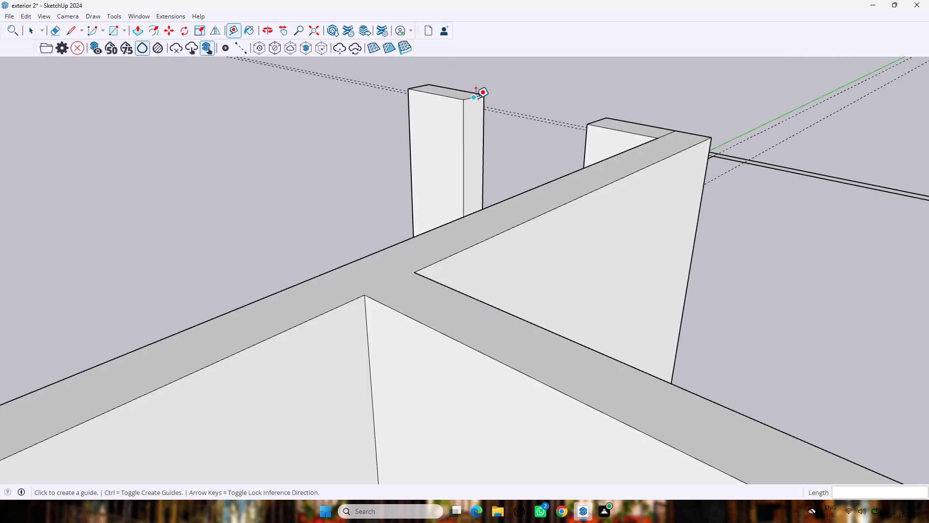
left_click(471, 98)
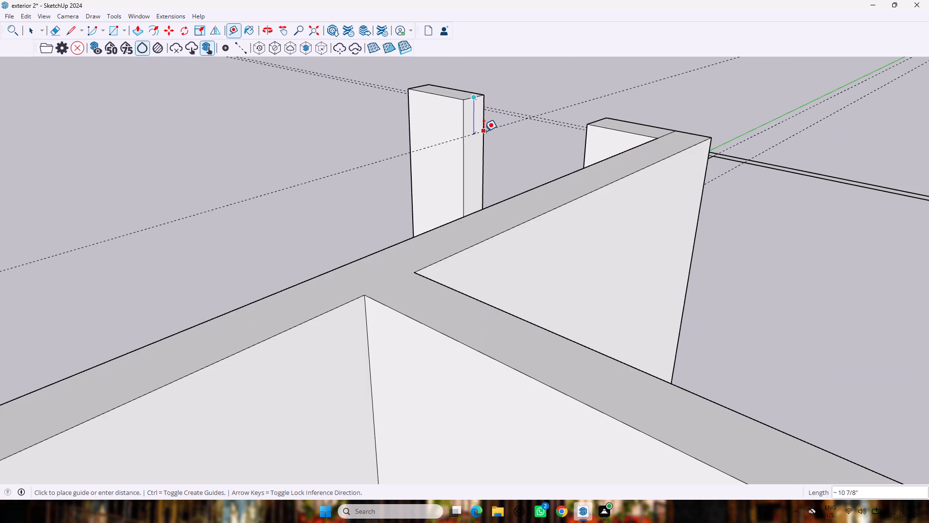
type("3'")
key("Return")
Draw 9" lines along the 3' guides across the facing sides of the wall stub and the freestanding pier.
scroll(493, 143, "down", 7)
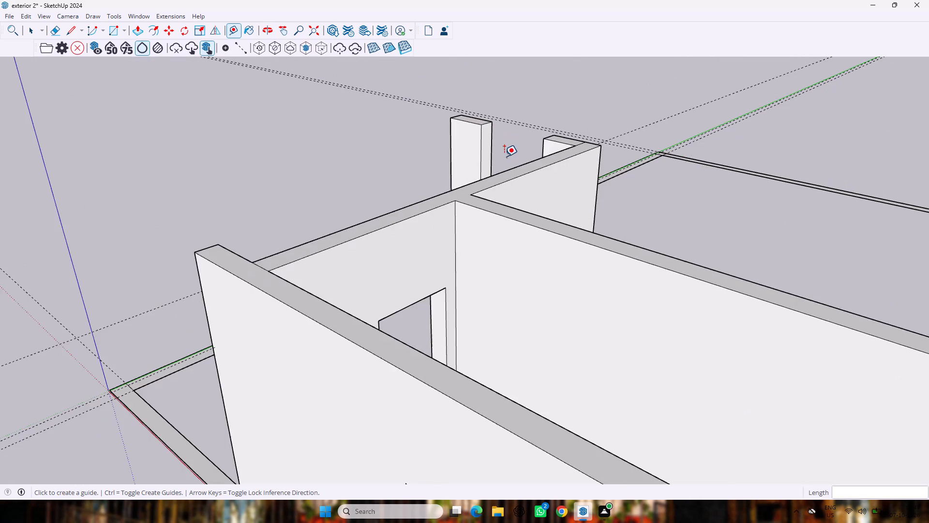
middle_click_drag(315, 173, 584, 232)
scroll(404, 198, "up", 9)
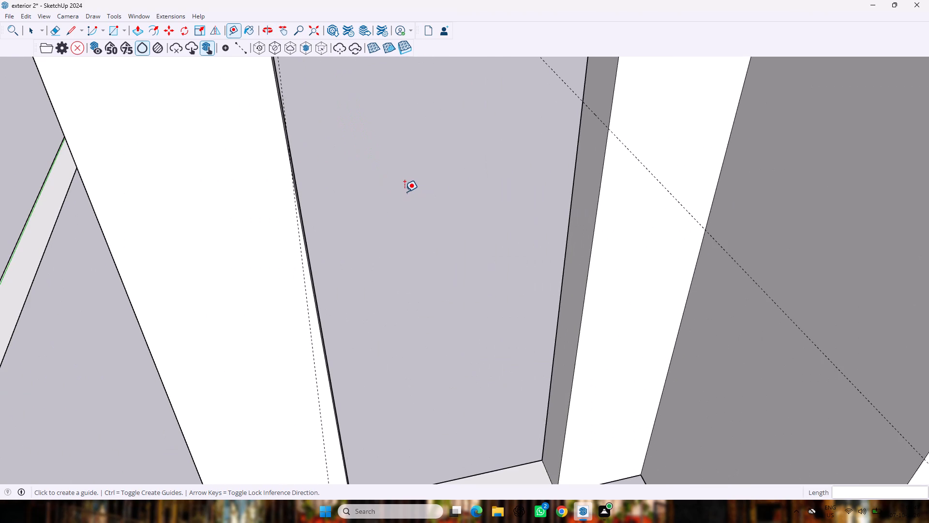
key("l")
scroll(408, 200, "down", 4)
scroll(467, 158, "up", 4)
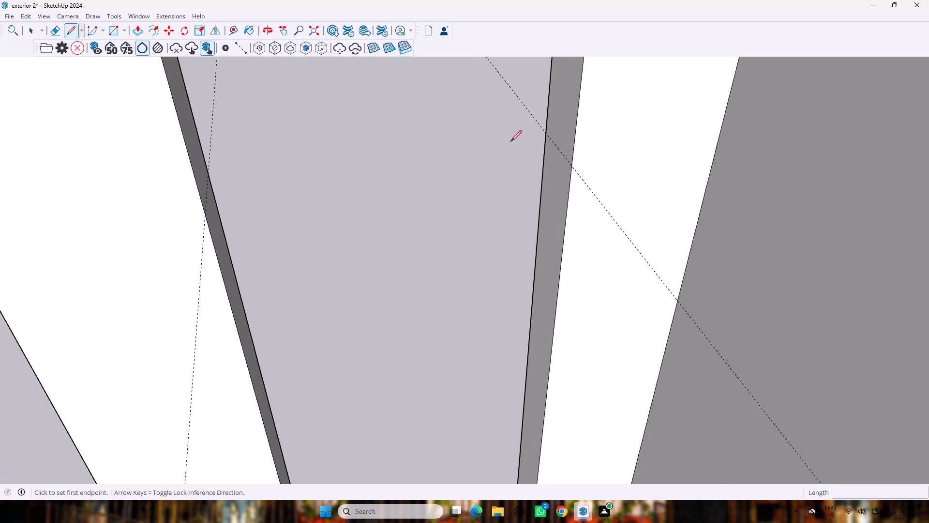
left_click(544, 133)
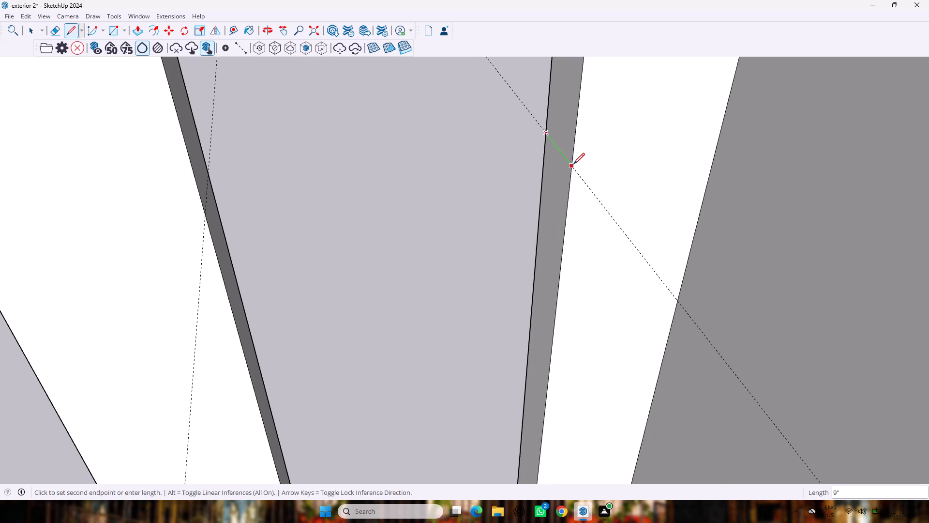
left_click(573, 166)
middle_click_drag(443, 141, 311, 139)
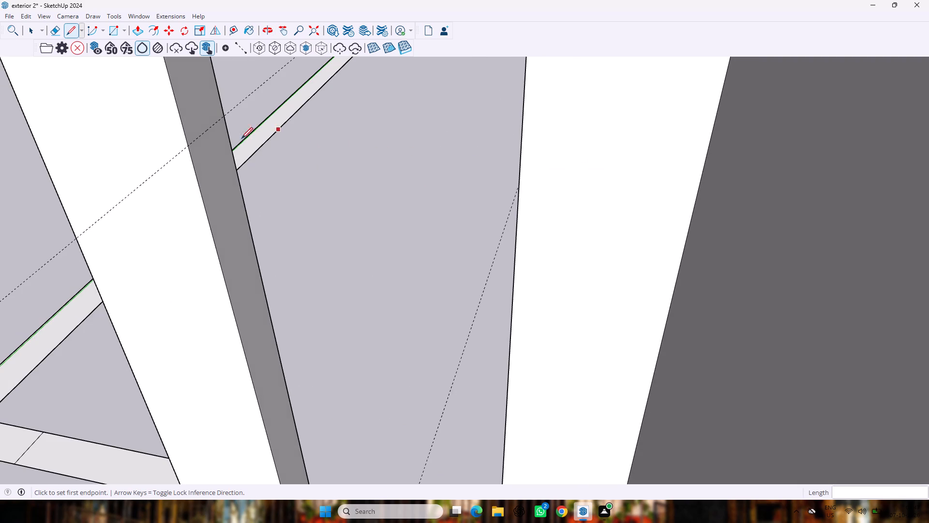
left_click(185, 146)
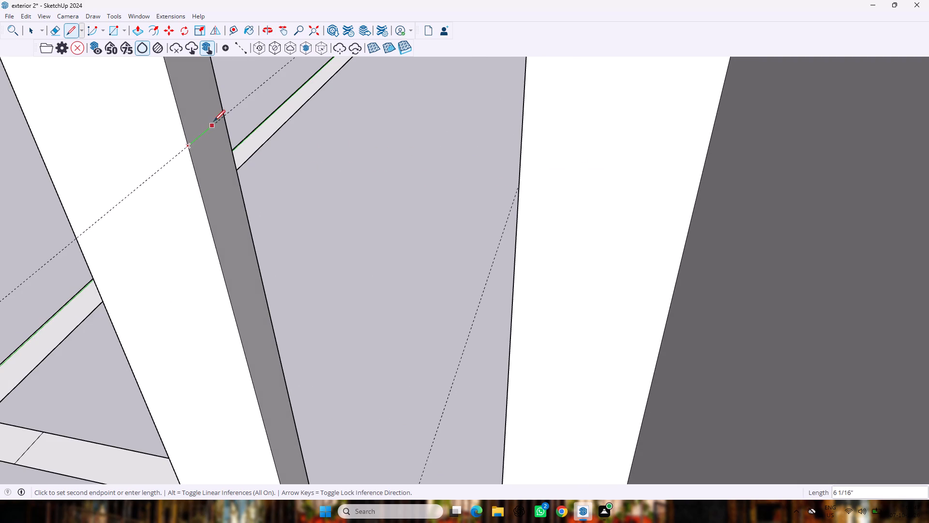
left_click(220, 118)
scroll(218, 120, "down", 10)
middle_click_drag(213, 133, 216, 137)
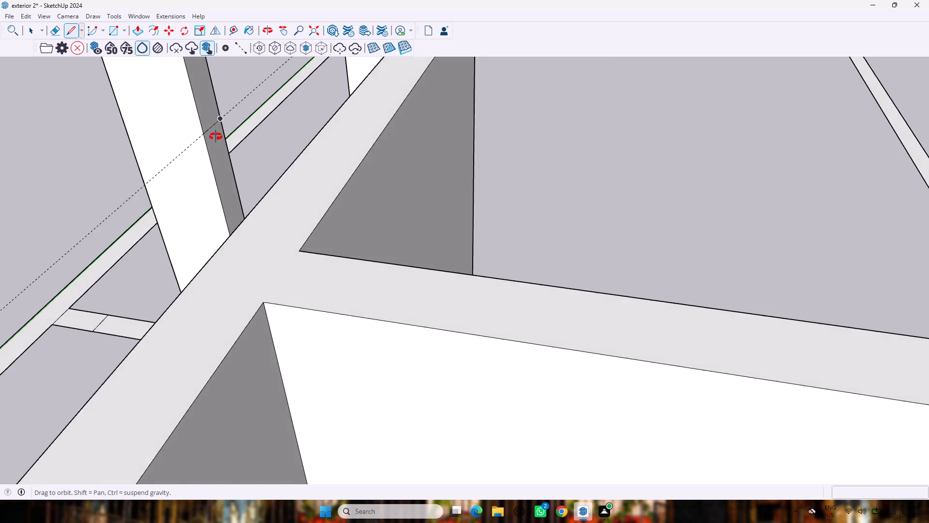
middle_click_drag(216, 137, 345, 102)
Erase the two 3' lintel guides on the wall stub and the pier.
key("space")
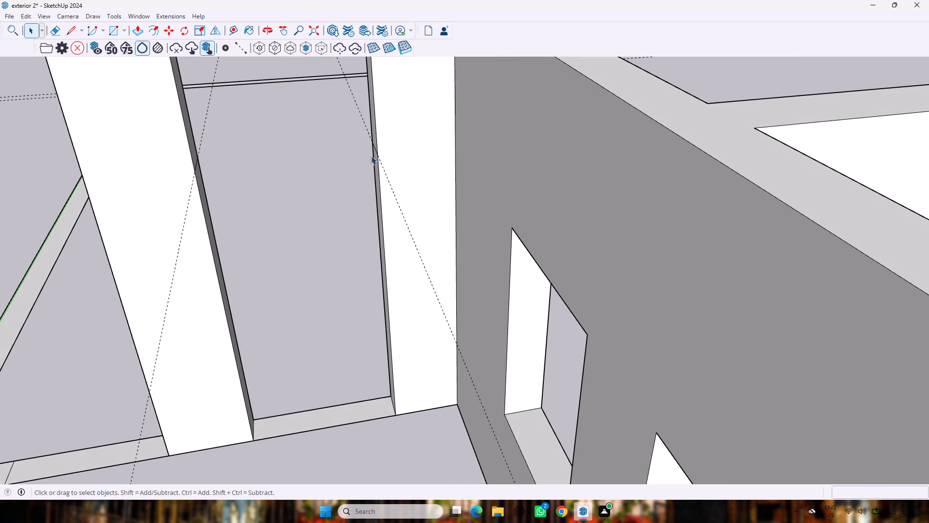
key("e")
left_click_drag(405, 193, 399, 200)
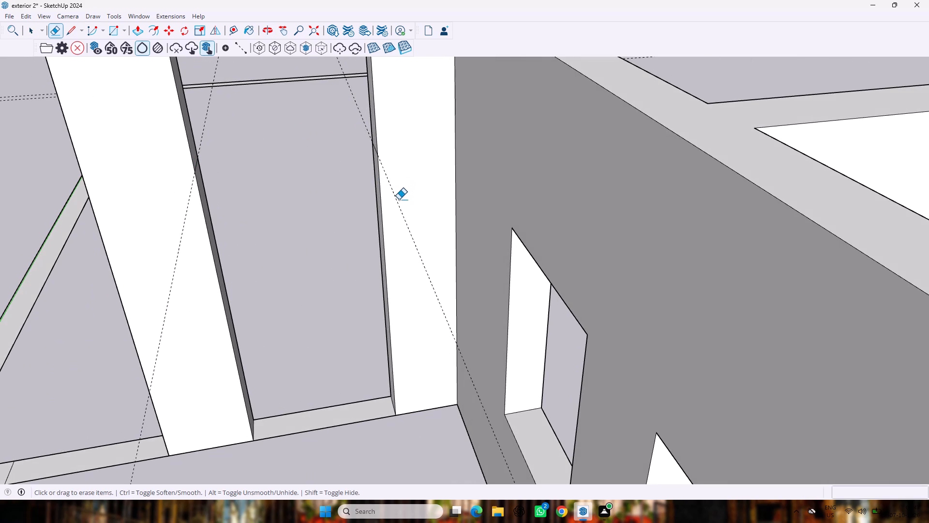
left_click_drag(399, 200, 390, 201)
left_click_drag(121, 289, 177, 305)
Push/Pull the pier's upper side face 3'6" across to the wall stub to form the door lintel.
scroll(234, 251, "down", 4)
key("p")
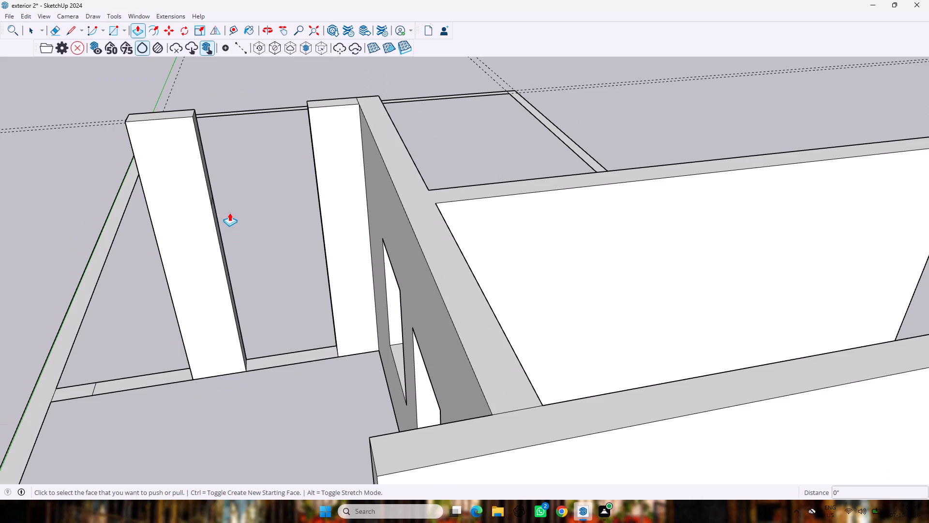
middle_click_drag(230, 142, 60, 122)
scroll(331, 80, "up", 4)
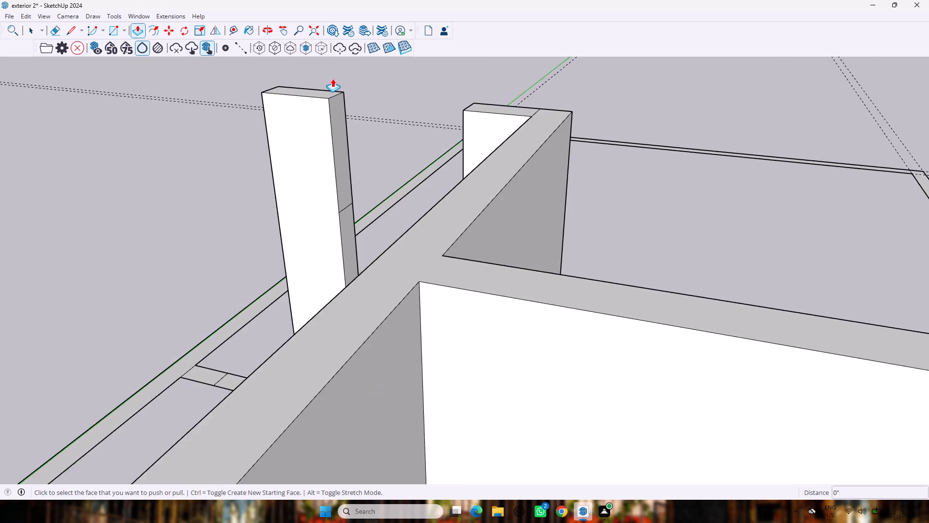
scroll(332, 78, "up", 2)
left_click_drag(351, 169, 484, 209)
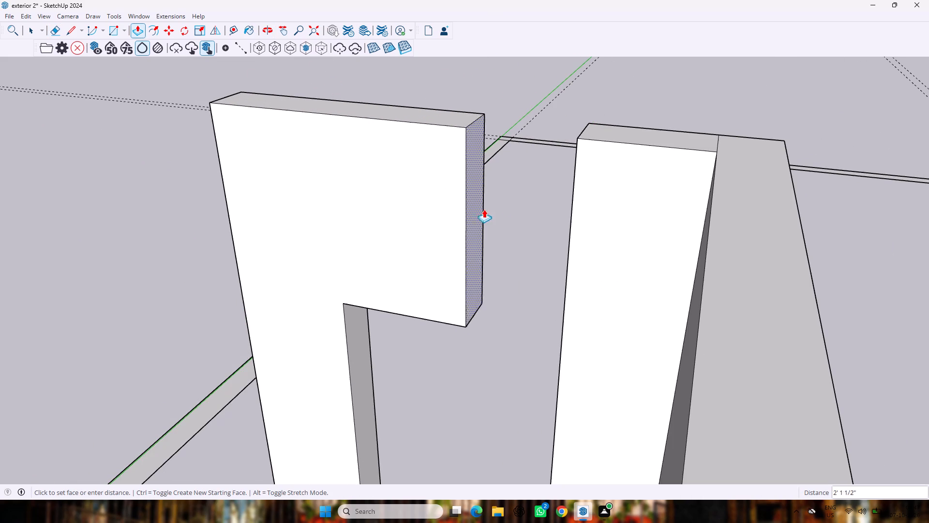
left_click_drag(484, 209, 570, 223)
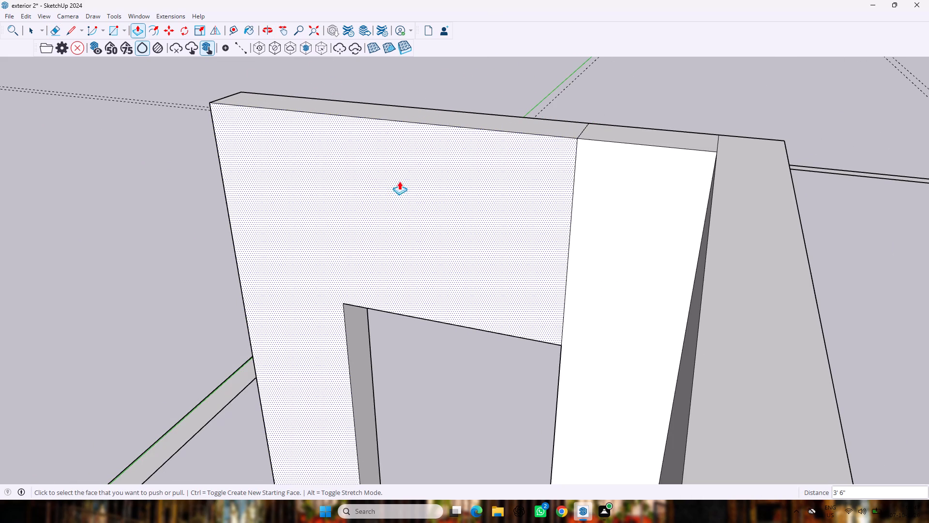
Erase the leftover seam lines between the lintel, pier and wall stub on both wall faces and along the top.
key("space")
key("e")
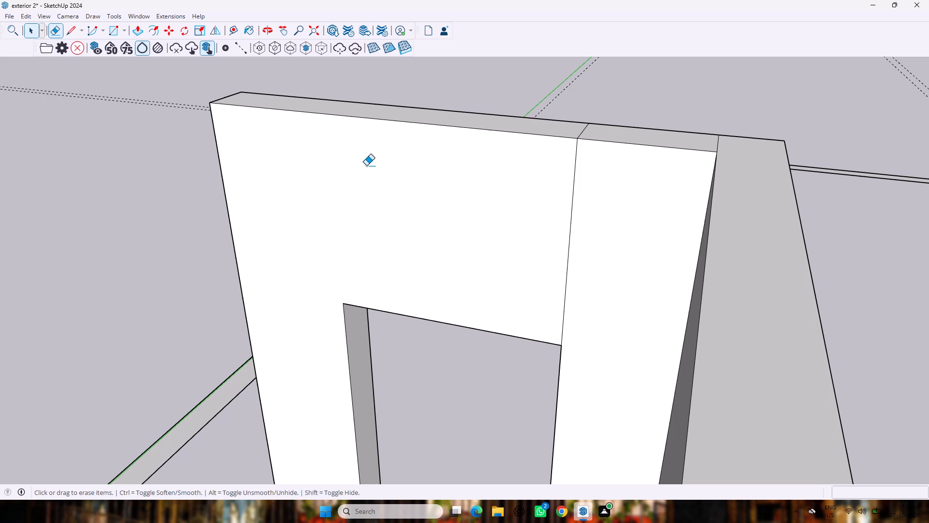
left_click_drag(509, 195, 587, 216)
middle_click_drag(559, 102, 620, 224)
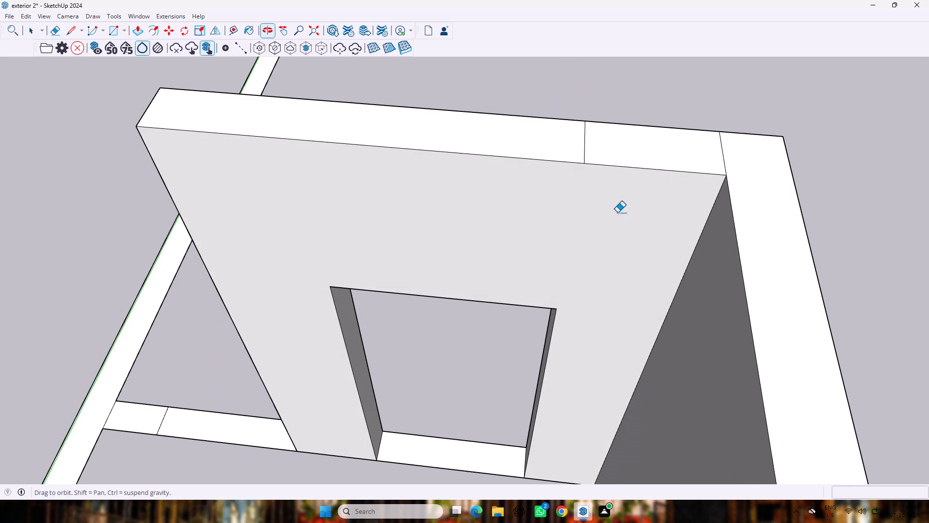
left_click_drag(573, 145, 745, 147)
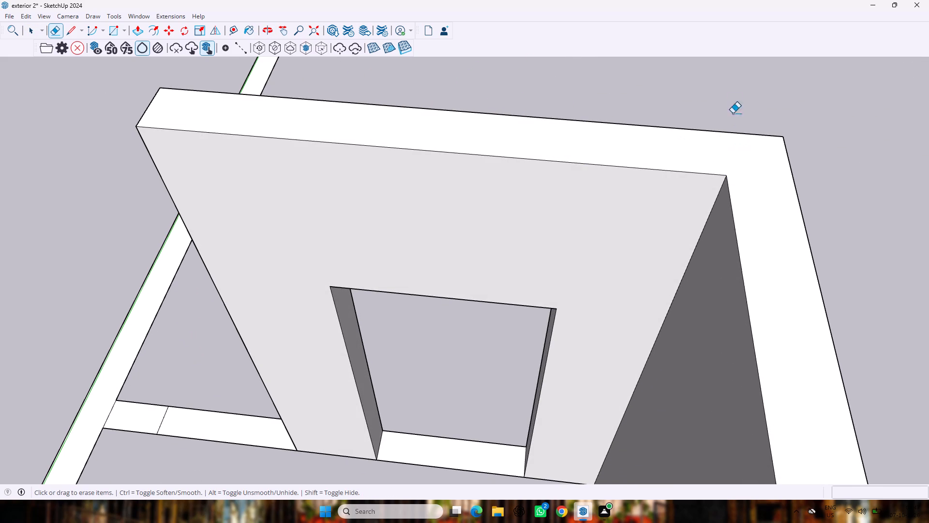
middle_click_drag(733, 108, 262, 112)
scroll(336, 183, "up", 1)
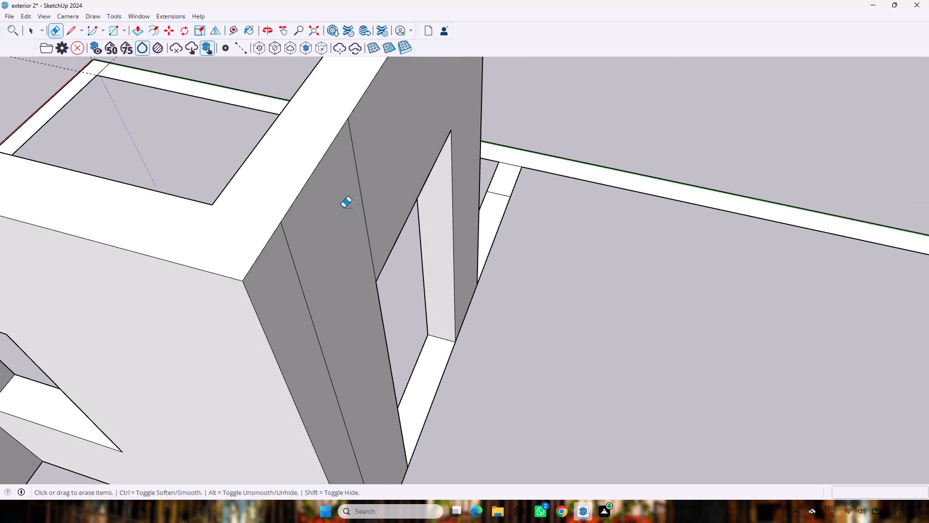
left_click_drag(369, 176, 272, 269)
middle_click_drag(16, 176, 138, 248)
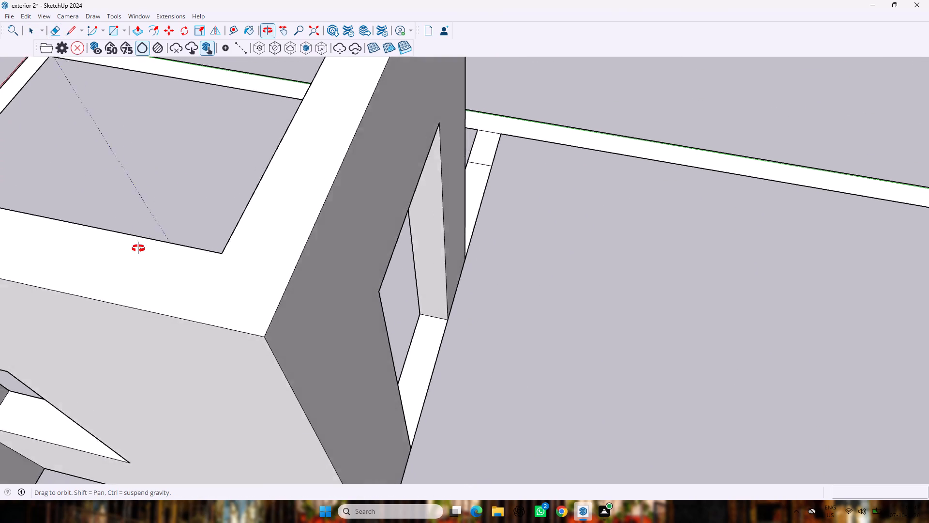
middle_click_drag(138, 248, 564, 102)
scroll(564, 102, "down", 12)
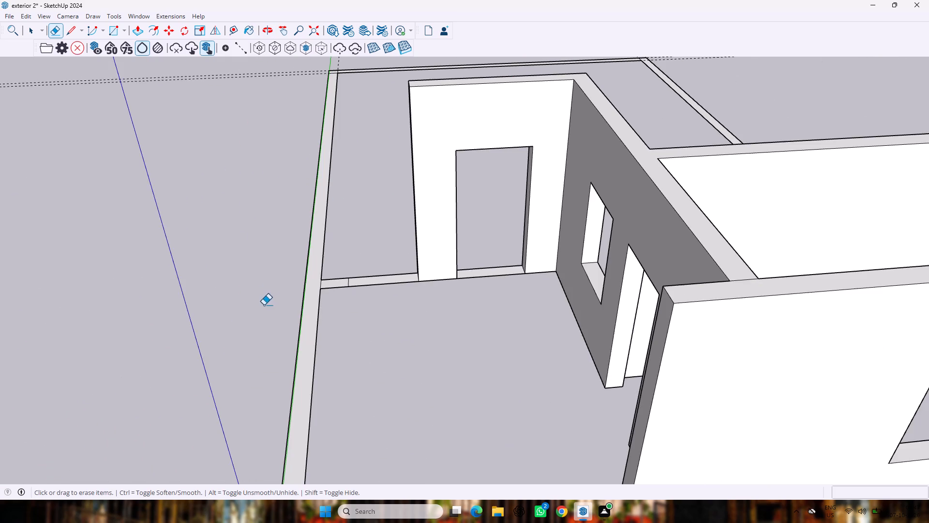
Raise the floor strip beside the pier 3' to form the sill wall of the window opening.
scroll(281, 308, "up", 7)
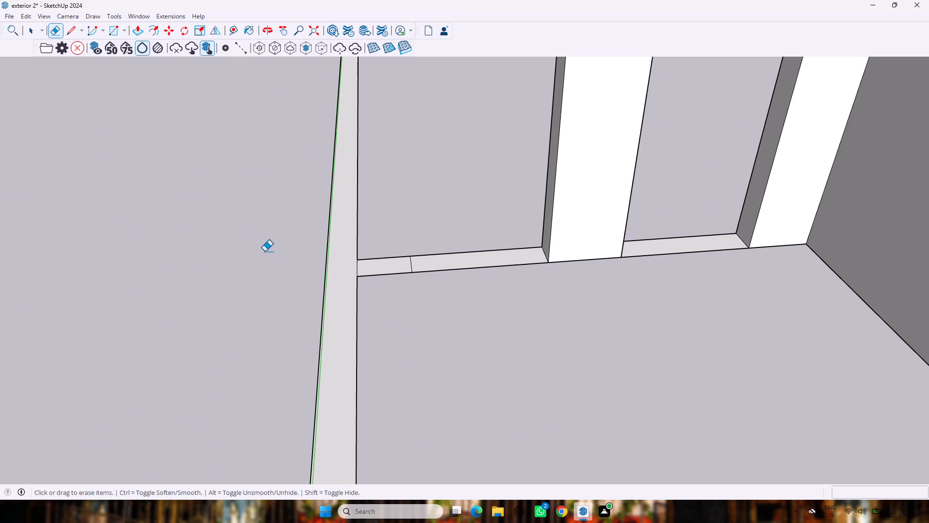
key("space")
scroll(359, 293, "down", 7)
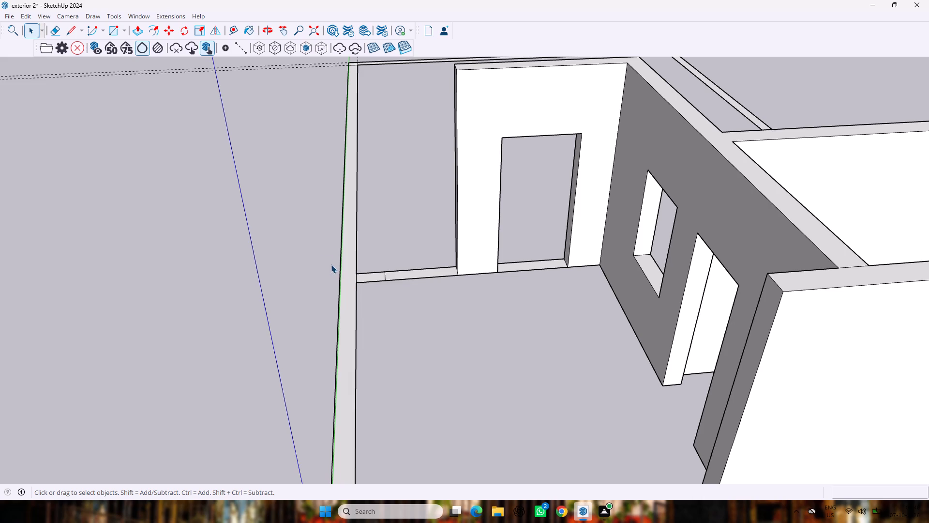
scroll(352, 265, "up", 2)
key("p")
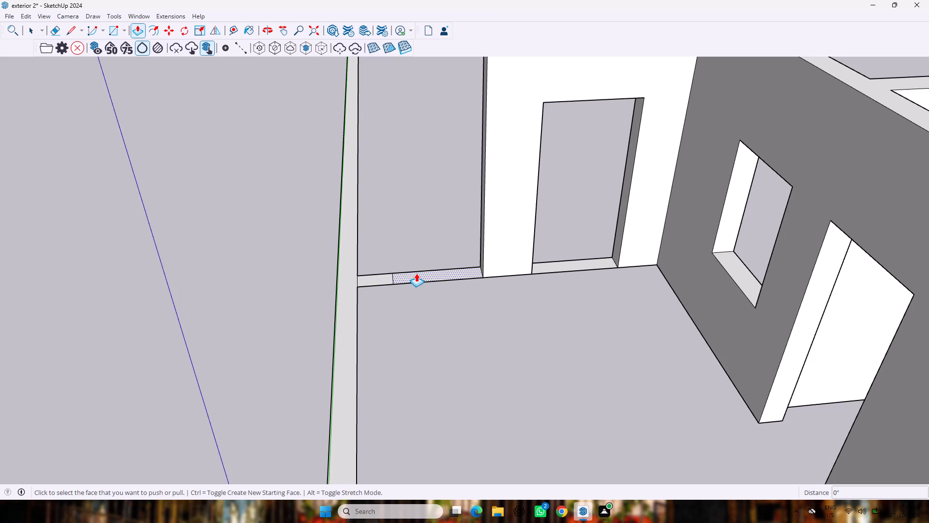
left_click_drag(416, 273, 404, 230)
key("3")
key("apostrophe")
key("Return")
Push/Pull the short strip between the sill wall and the long outer wall strip up by 10'.
scroll(394, 265, "up", 4)
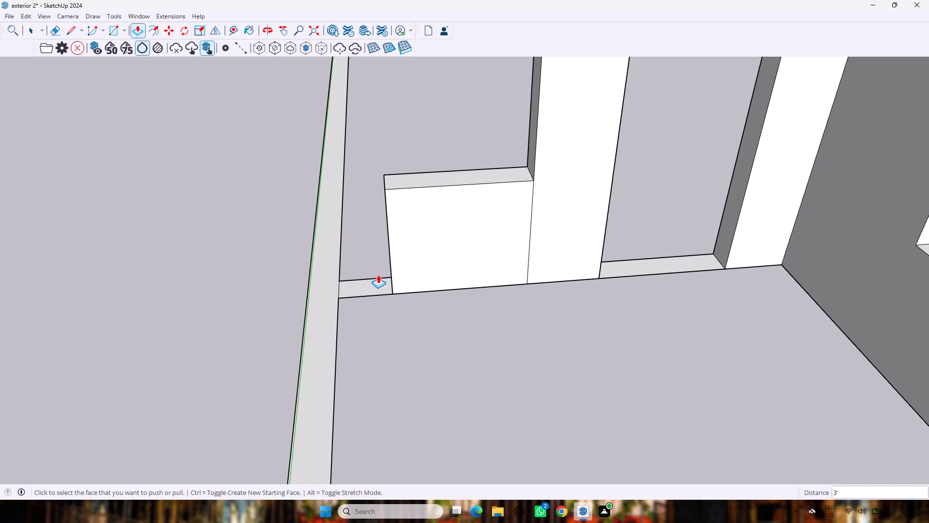
scroll(377, 274, "down", 8)
scroll(369, 268, "up", 3)
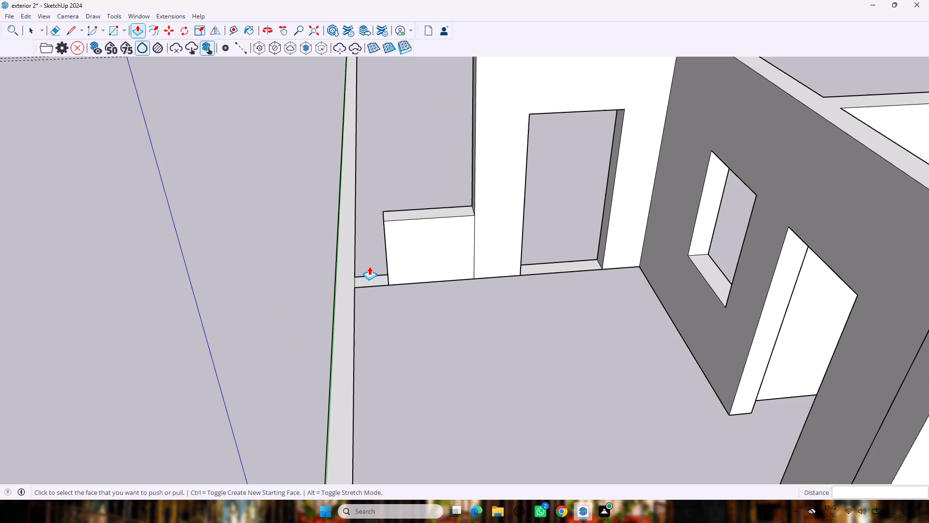
scroll(375, 270, "up", 4)
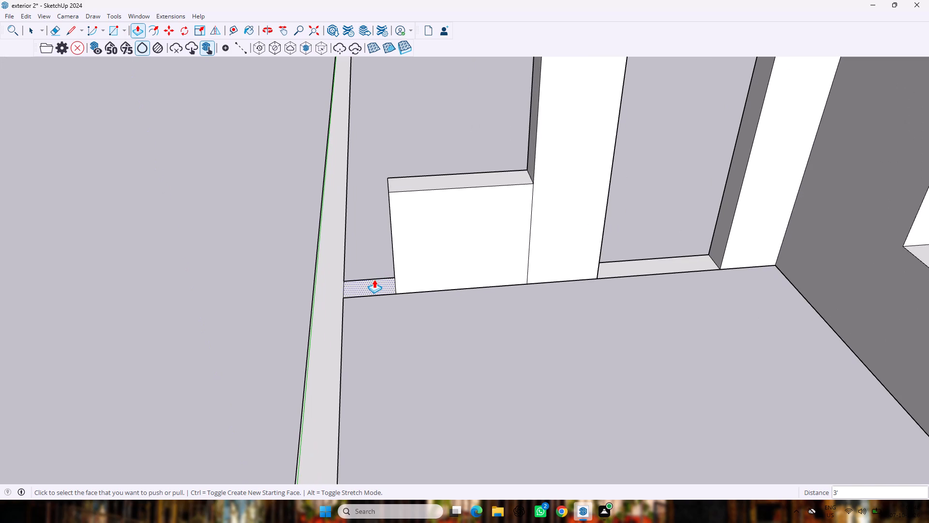
left_click_drag(374, 279, 374, 254)
key("1")
type("0'")
key("Return")
scroll(373, 251, "down", 4)
scroll(337, 195, "up", 4)
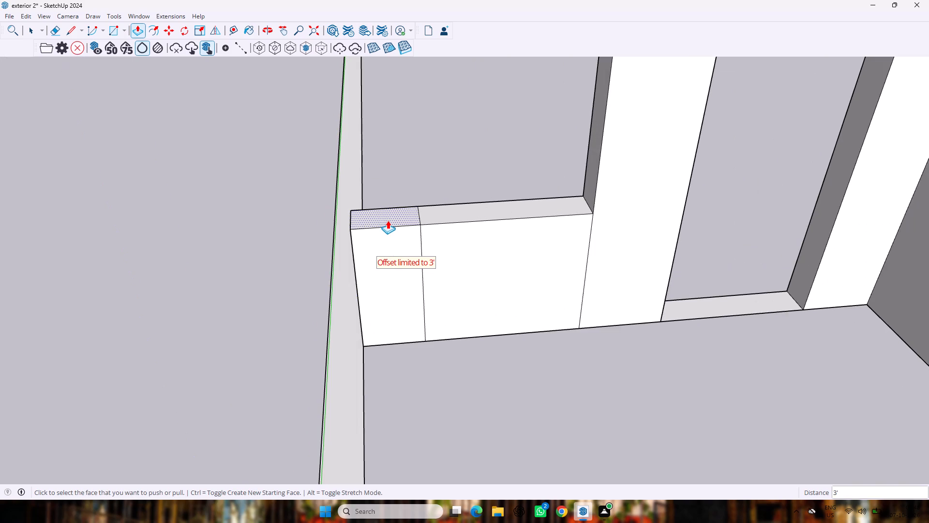
Pull the top face of the short corner segment up a further 7'.
left_click_drag(388, 219, 389, 190)
key("7")
key("apostrophe")
key("Return")
scroll(390, 210, "down", 15)
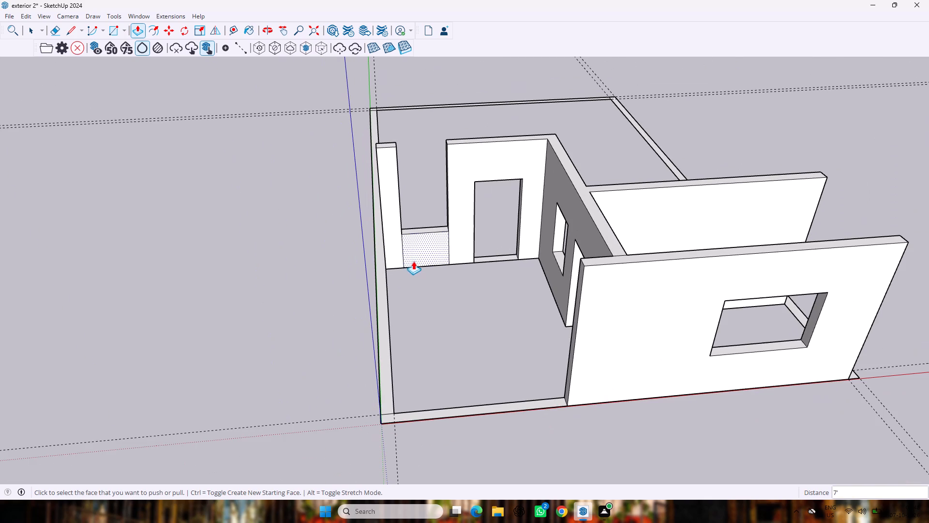
key("space")
Place a construction guide 3' below the top edge of the door wall's end face at the window opening.
scroll(422, 170, "up", 4)
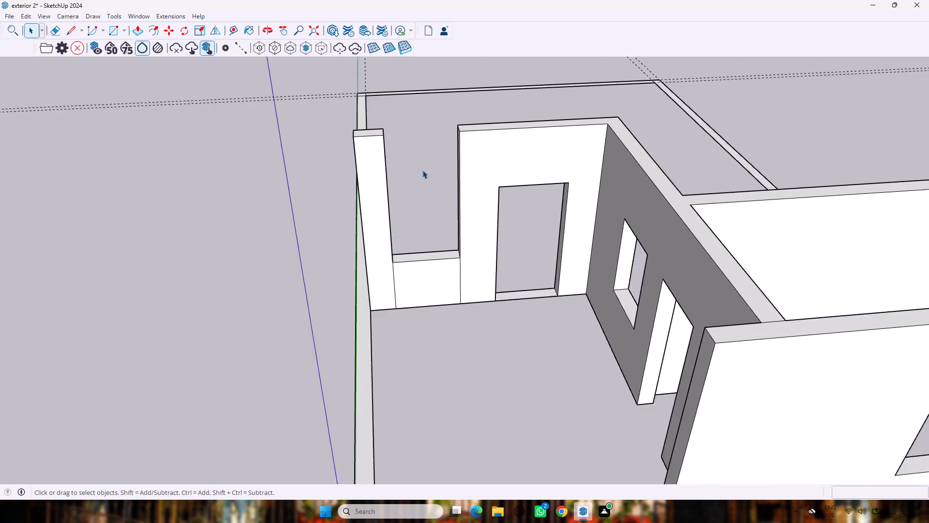
scroll(422, 170, "up", 4)
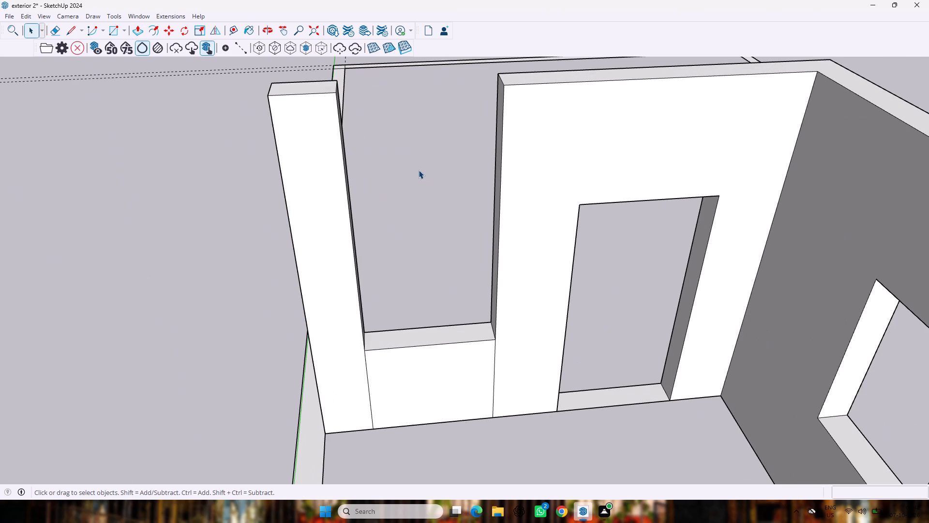
key("t")
middle_click_drag(440, 132, 586, 108)
scroll(554, 81, "up", 4)
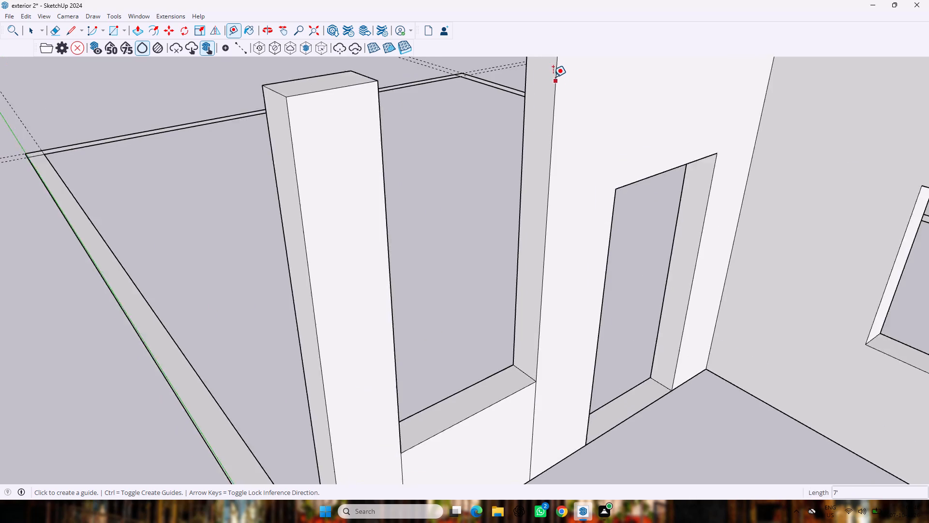
scroll(553, 77, "down", 17)
scroll(539, 62, "up", 5)
scroll(539, 62, "down", 1)
scroll(539, 62, "up", 3)
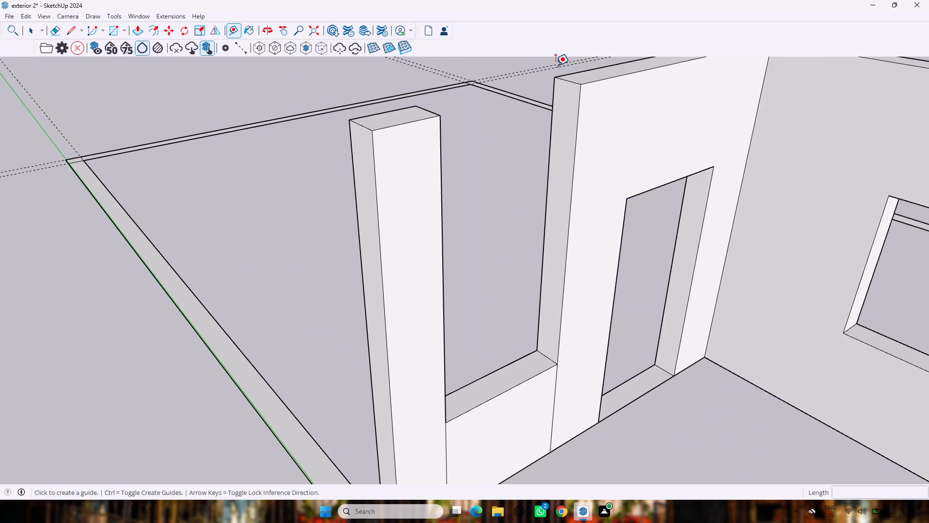
left_click(566, 82)
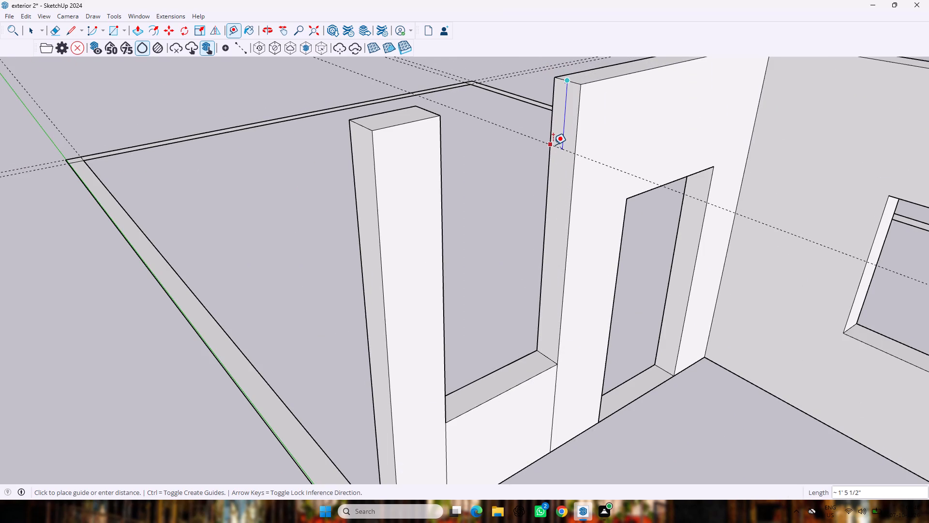
type("3'")
key("Return")
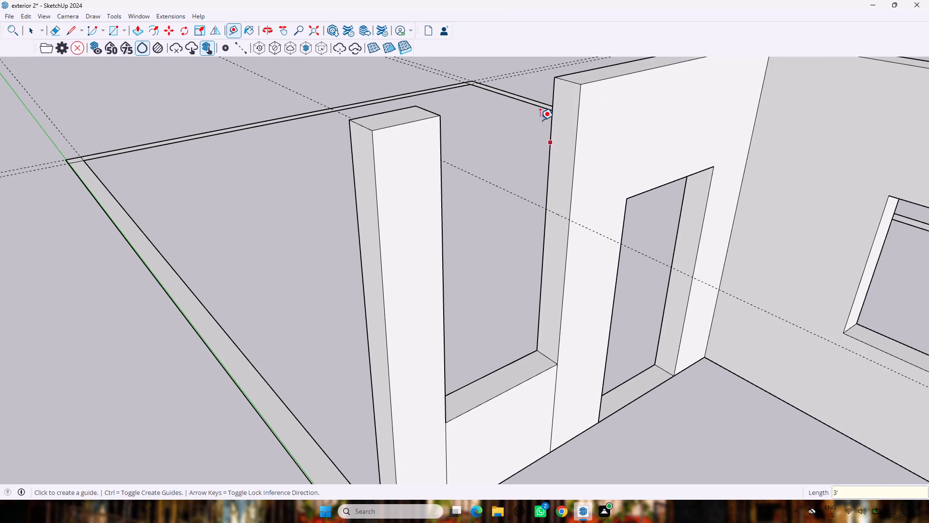
Place a construction guide 3' below the top edge of the corner pier's side facing the window opening.
middle_click_drag(534, 119, 121, 82)
scroll(112, 76, "down", 11)
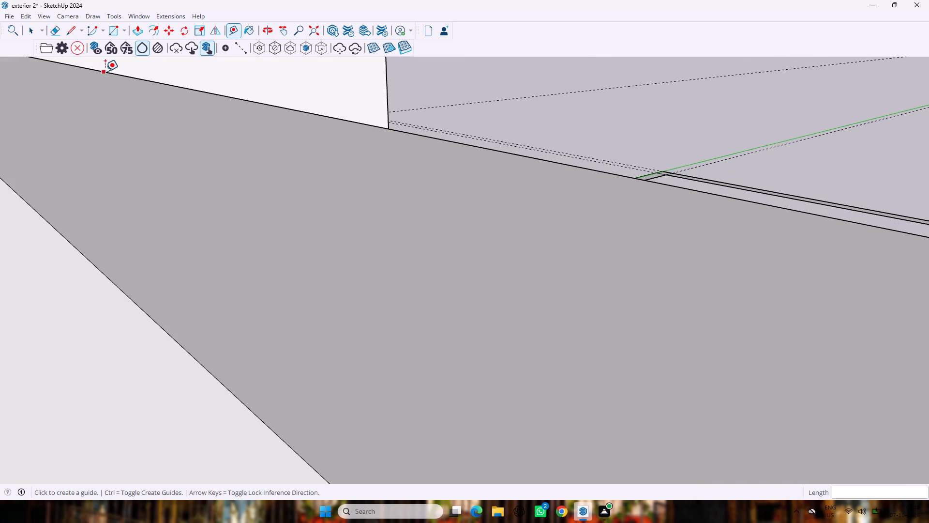
scroll(105, 71, "down", 20)
scroll(105, 71, "down", 13)
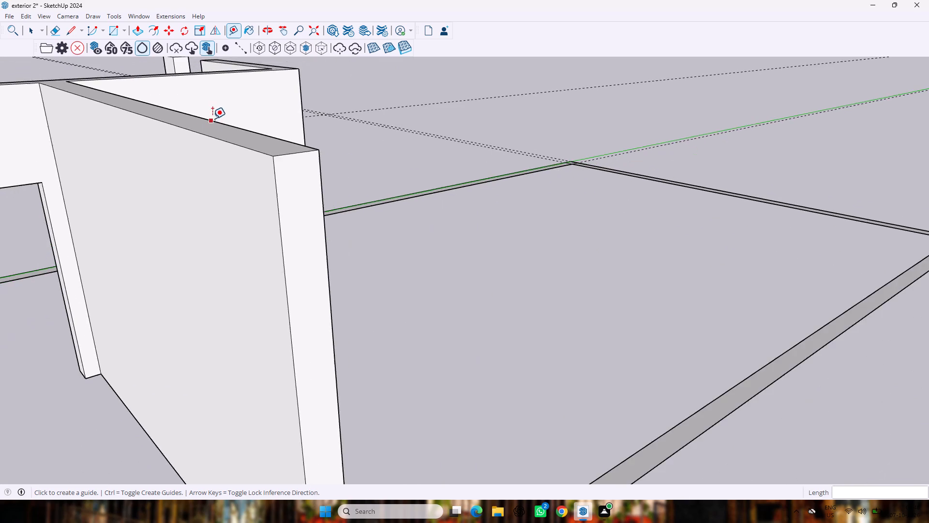
scroll(212, 119, "down", 3)
scroll(185, 64, "up", 15)
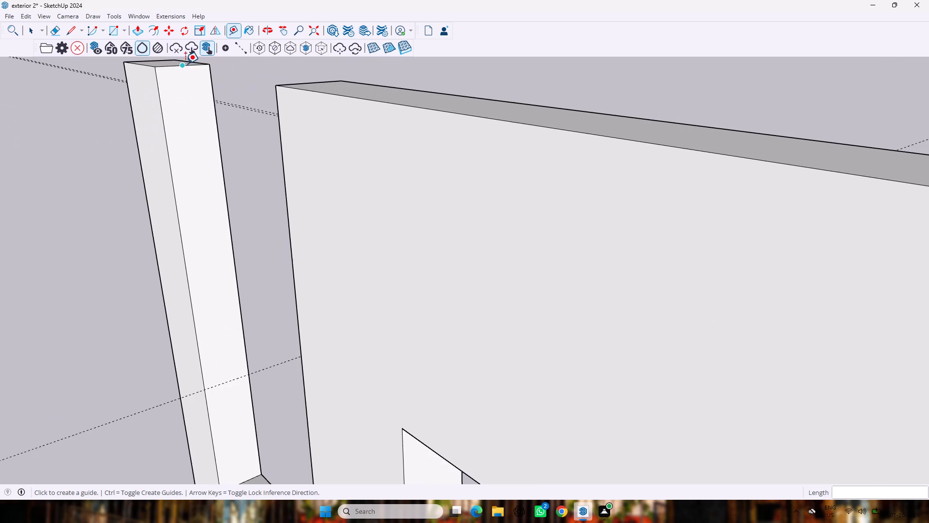
left_click(185, 64)
type("3'")
key("Return")
Draw lines along the 3' guides across the facing sides of the door wall's end and the corner pier.
middle_click_drag(199, 121, 370, 179)
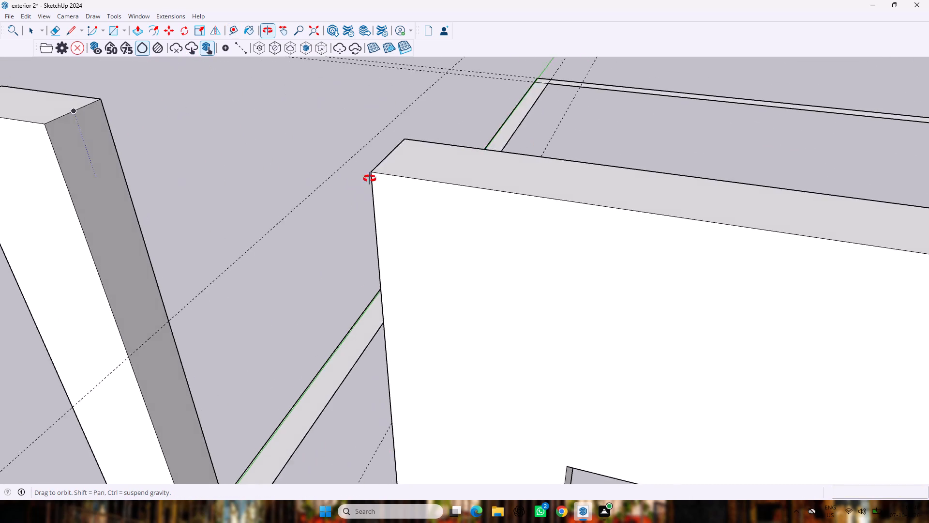
middle_click_drag(370, 179, 549, 127)
key("l")
scroll(548, 163, "up", 4)
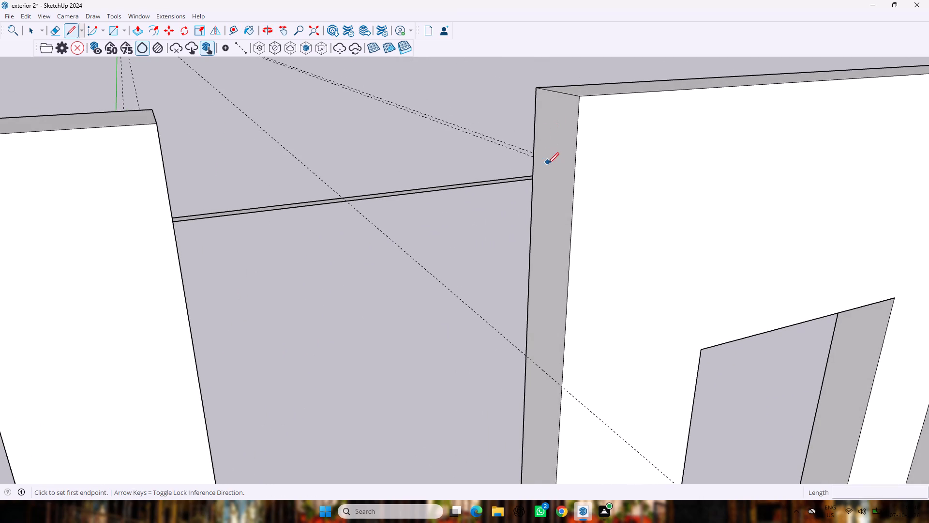
scroll(554, 210, "down", 7)
scroll(529, 477, "up", 4)
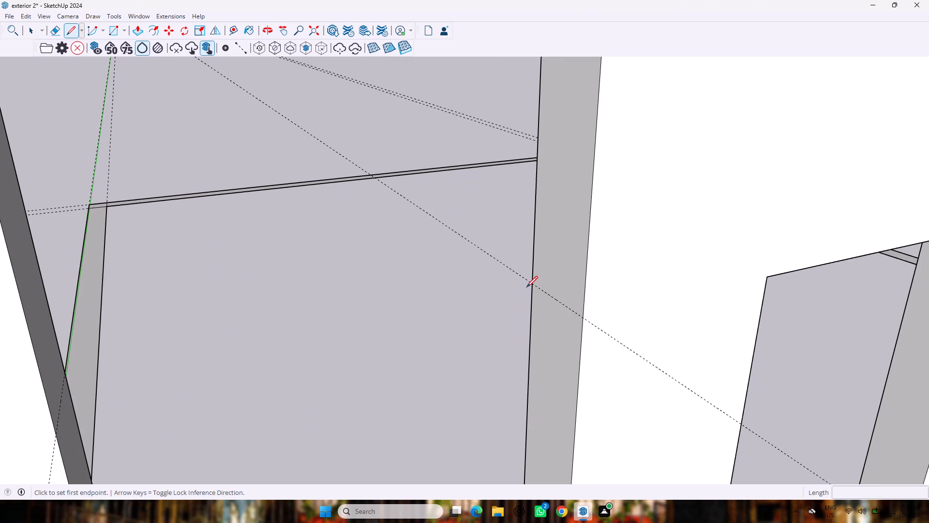
left_click(533, 283)
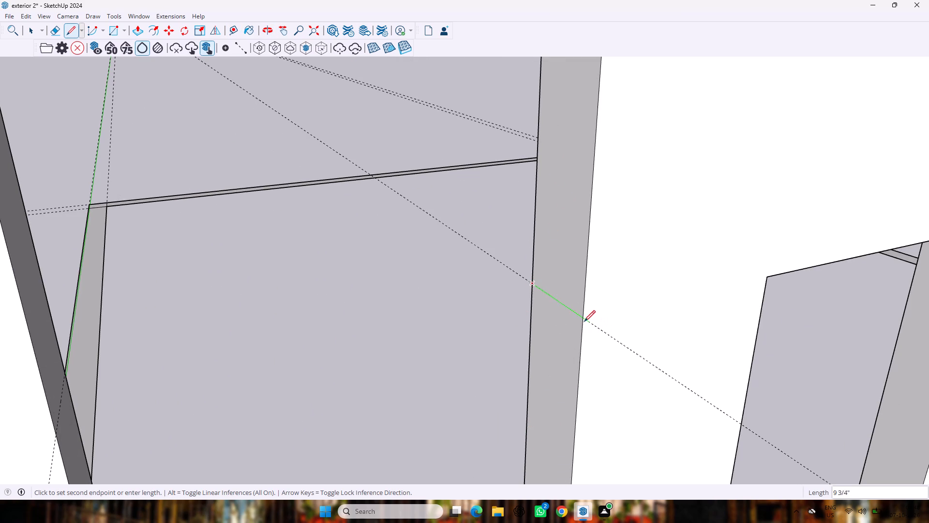
left_click(582, 320)
middle_click_drag(43, 309, 0, 298)
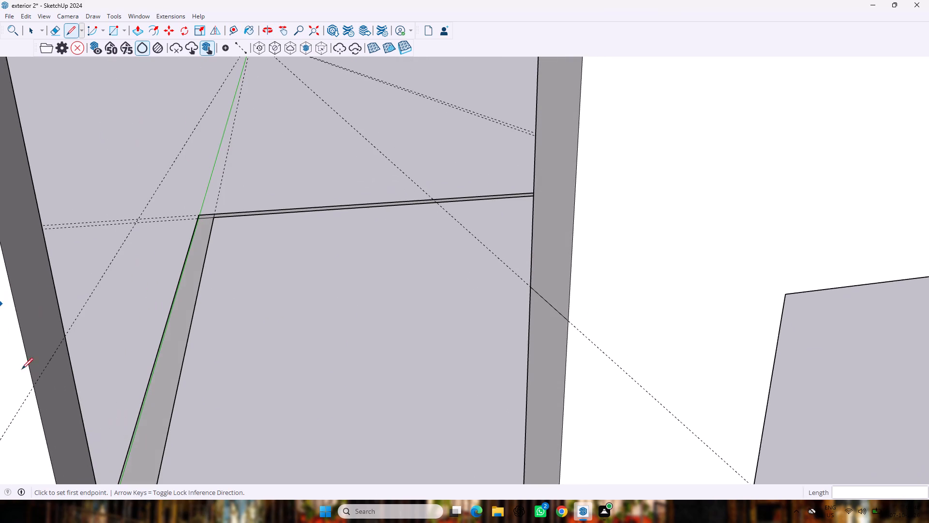
scroll(32, 382, "up", 3)
left_click(36, 389)
scroll(36, 389, "up", 1)
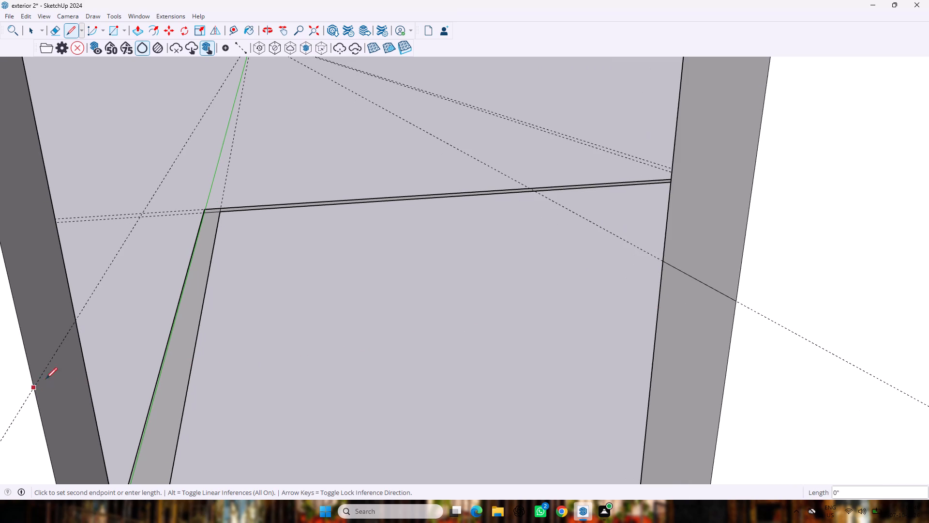
left_click(76, 323)
Erase the construction guides on the facing sides of the corner pier and the door wall at the window opening.
scroll(75, 322, "down", 7)
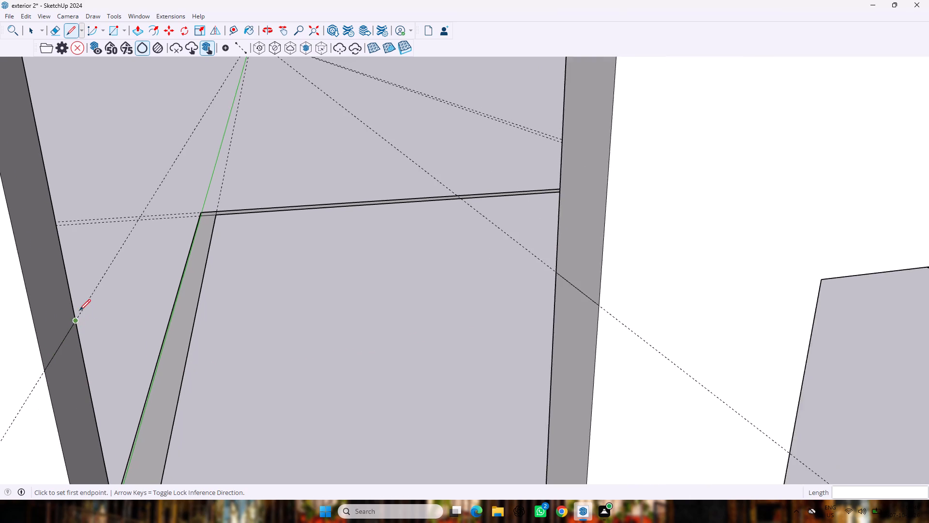
scroll(79, 310, "down", 3)
key("space")
key("e")
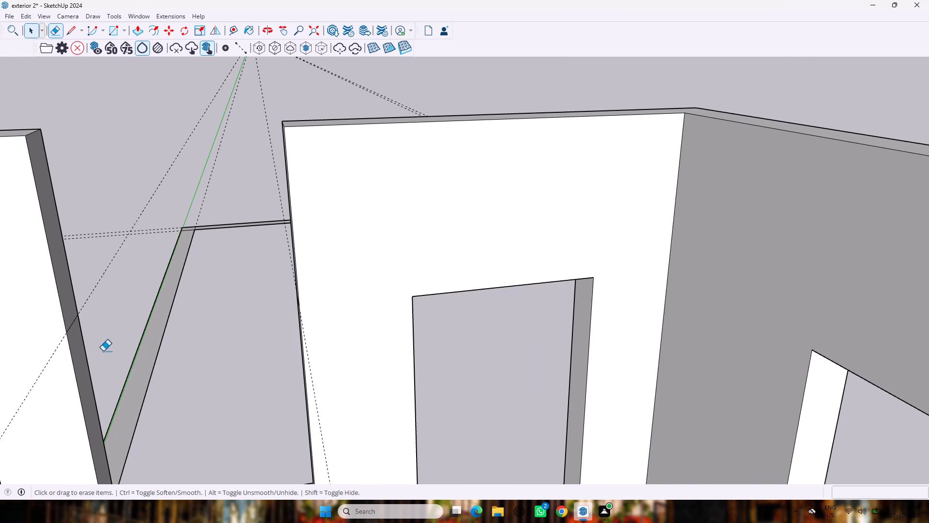
left_click_drag(84, 281, 105, 291)
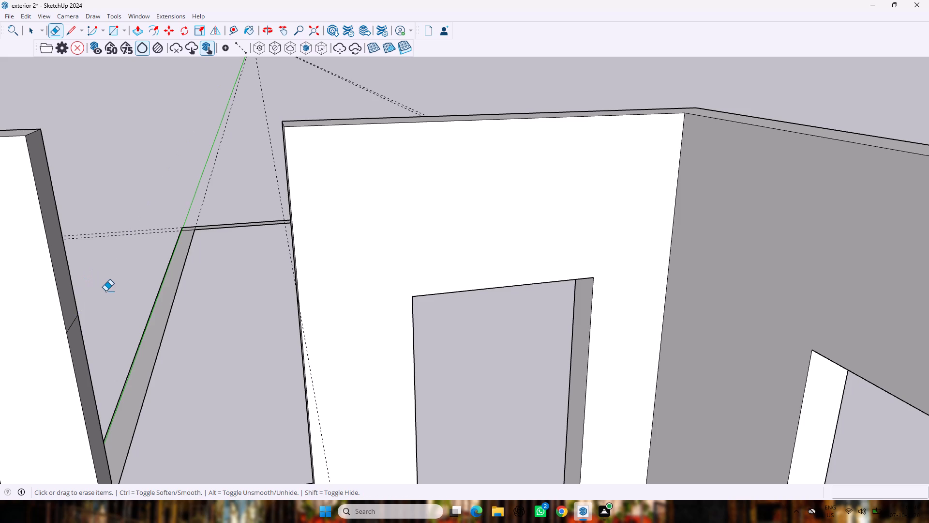
scroll(109, 290, "up", 1)
middle_click_drag(110, 291, 222, 286)
left_click_drag(272, 262, 262, 294)
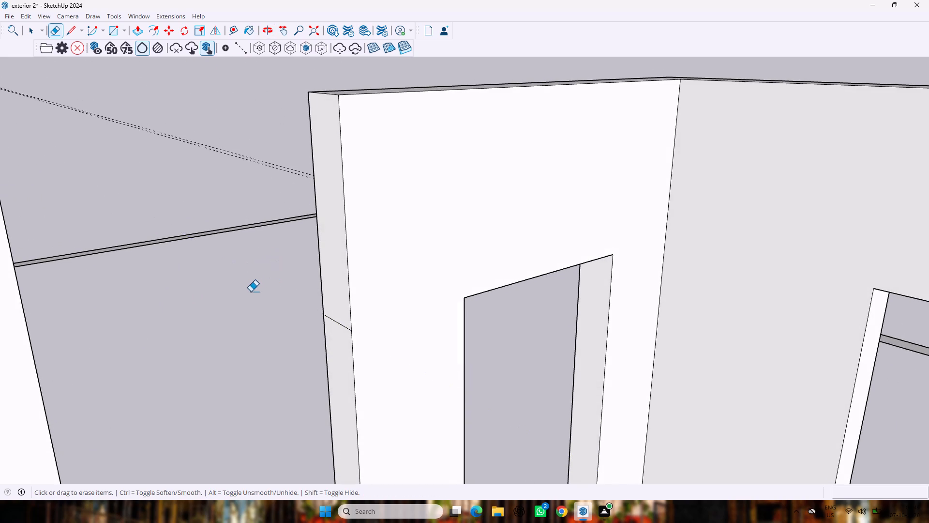
Push/Pull the upper part of the door wall's end face 3'6" across the window opening to the corner pier.
scroll(248, 292, "down", 3)
key("p")
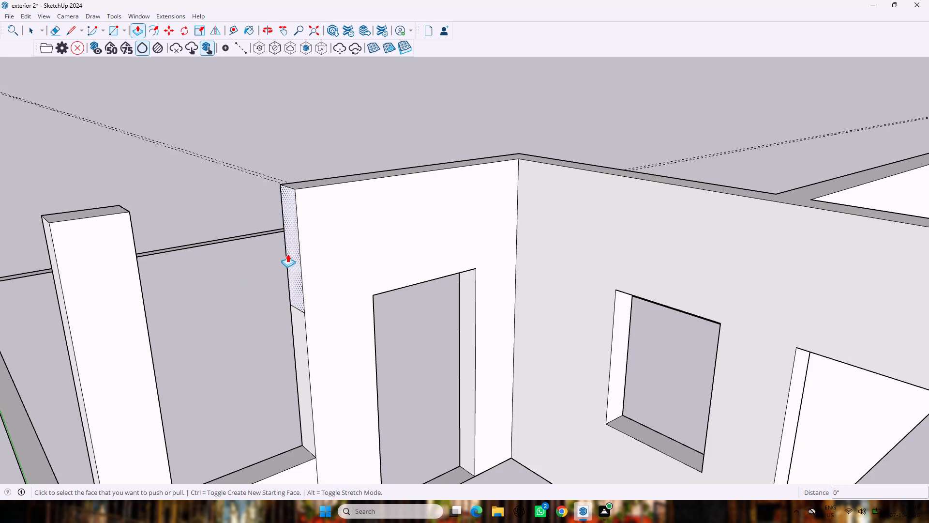
left_click_drag(292, 255, 135, 337)
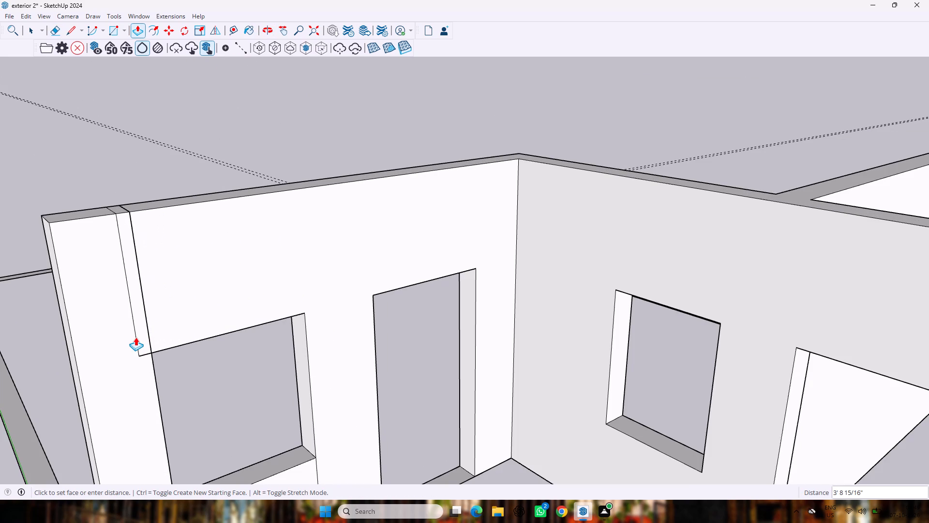
left_click_drag(135, 337, 150, 332)
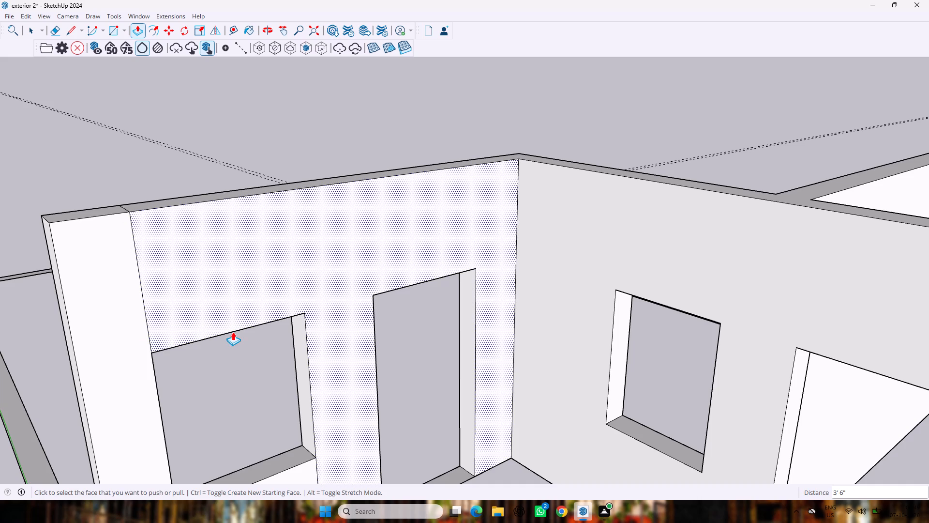
Erase the seam edges between the new lintel and the corner pier on the inner face and the wall top.
key("space")
key("e")
left_click_drag(145, 264, 114, 289)
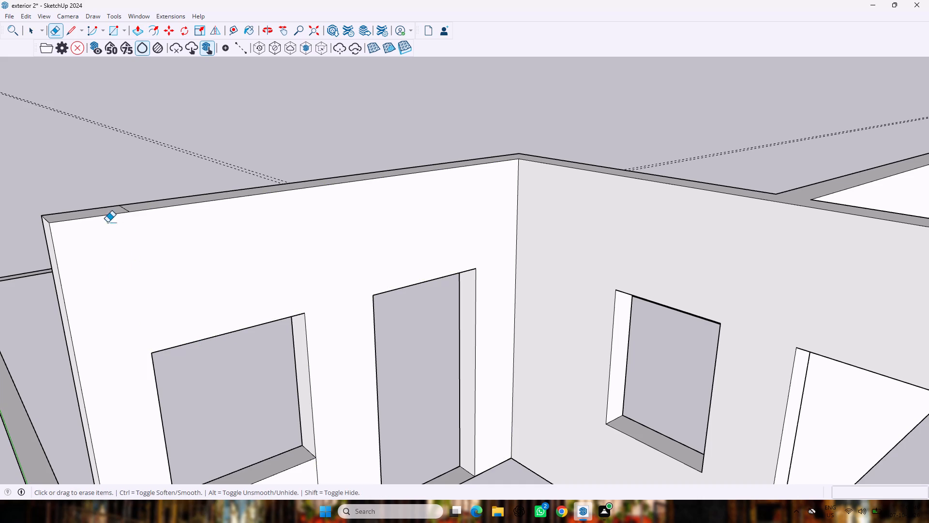
middle_click_drag(108, 224, 144, 318)
left_click_drag(140, 302, 114, 313)
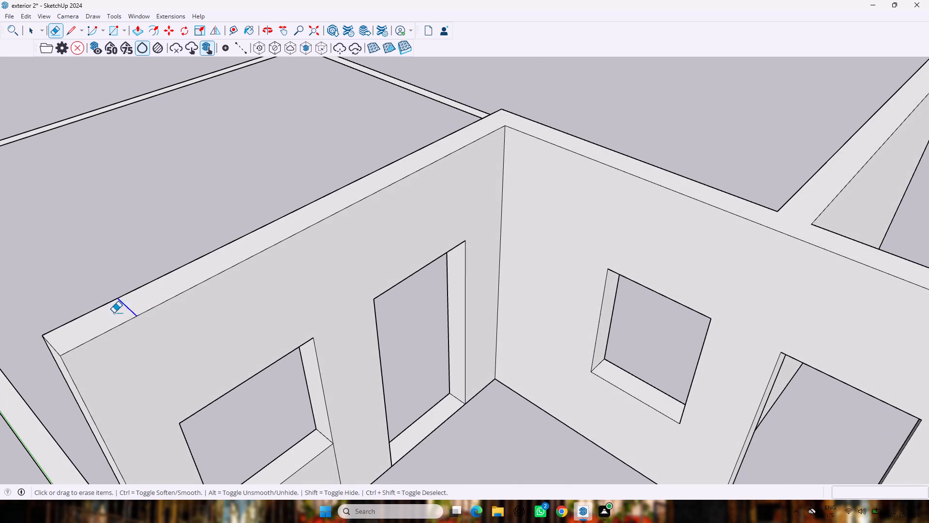
left_click_drag(114, 313, 113, 313)
Erase the vertical seam lines on the inner wall face below both sides of the window opening.
scroll(138, 316, "down", 1)
scroll(138, 316, "up", 1)
scroll(138, 316, "down", 5)
scroll(271, 440, "up", 3)
left_click_drag(277, 406, 277, 408)
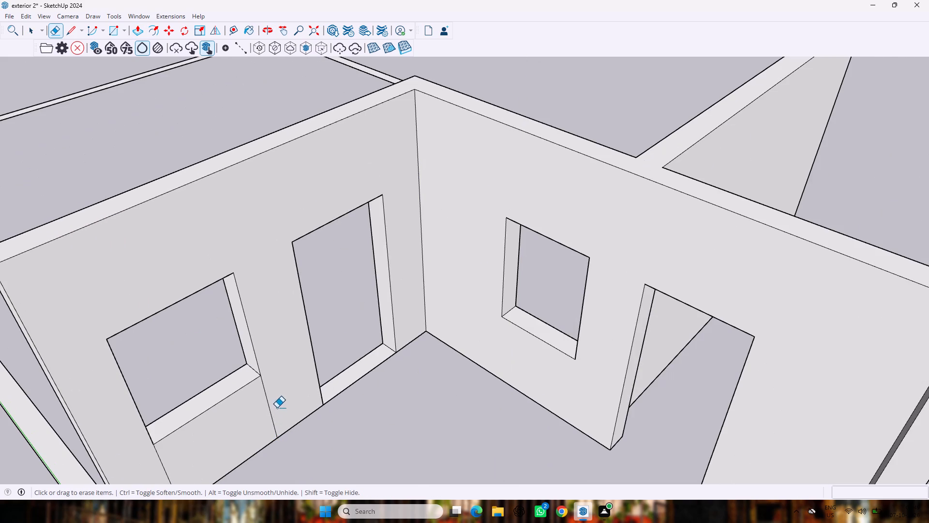
left_click_drag(277, 408, 110, 474)
Erase the leftover seam lines on the opposite face of the door wall, around the lintel and below the window.
middle_click_drag(3, 304, 7, 307)
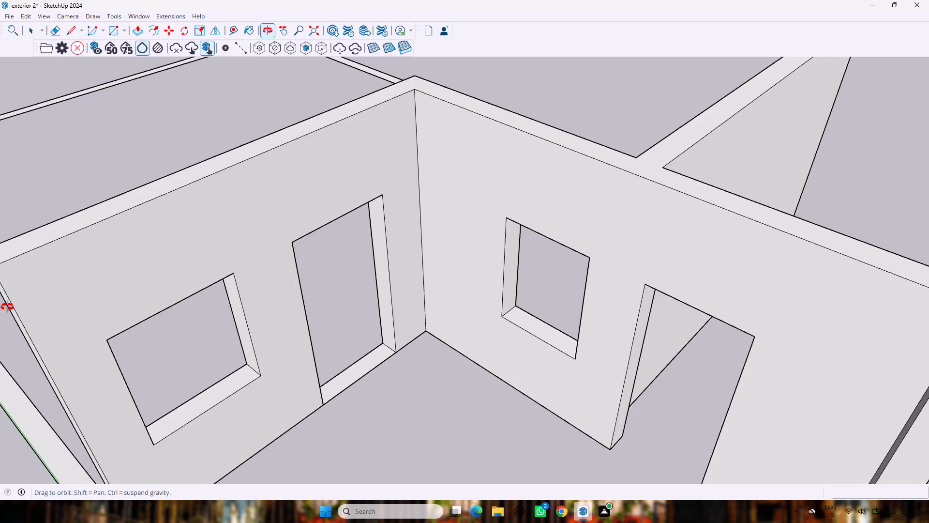
middle_click_drag(7, 307, 445, 219)
left_click_drag(701, 219, 797, 249)
scroll(791, 249, "down", 7)
scroll(638, 509, "up", 4)
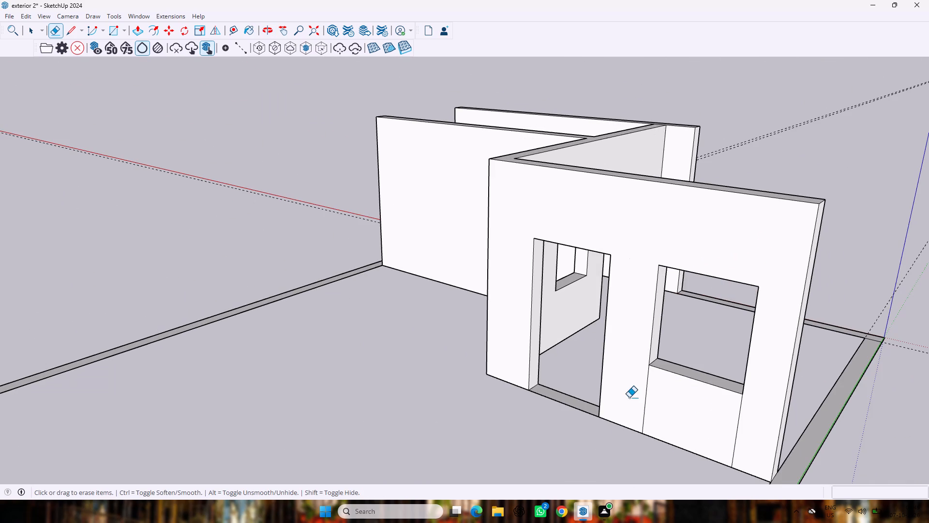
left_click_drag(630, 395, 757, 413)
Erase the threshold strip across the bottom of the door opening in the wall with the new window.
left_click_drag(569, 379, 548, 431)
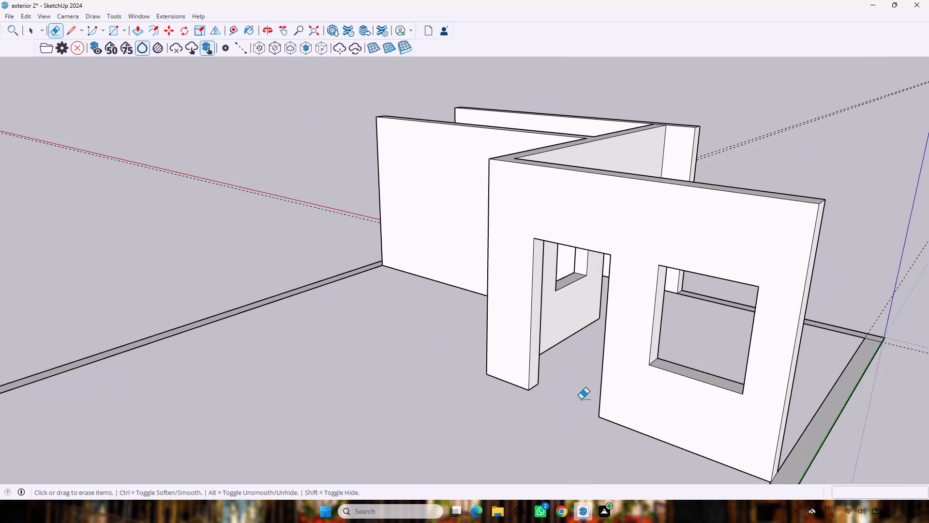
Examine the raised walls, their openings and the low perimeter strips around the origin corner from several sides.
middle_click_drag(689, 368, 274, 376)
scroll(271, 375, "down", 4)
scroll(348, 395, "down", 4)
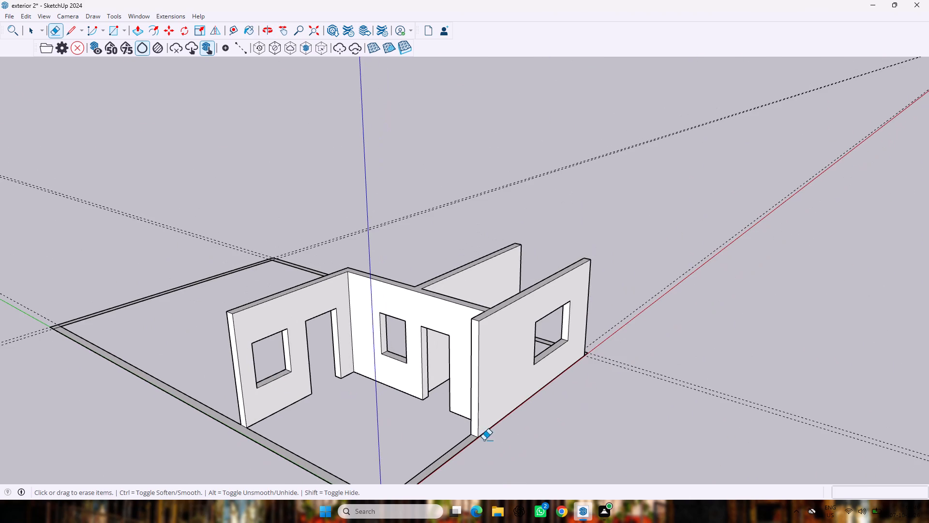
middle_click_drag(515, 458, 372, 418)
scroll(371, 418, "down", 3)
scroll(339, 398, "up", 1)
middle_click_drag(339, 398, 352, 439)
scroll(349, 437, "up", 1)
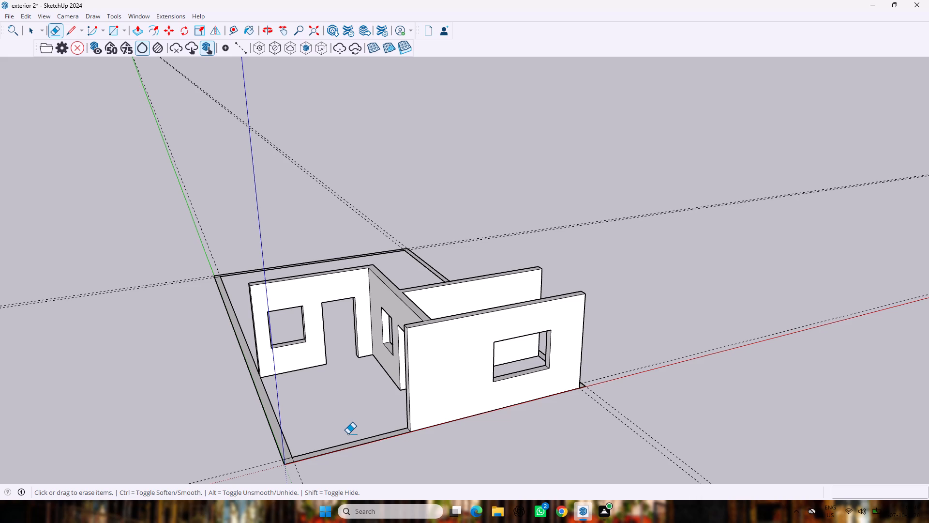
key("space")
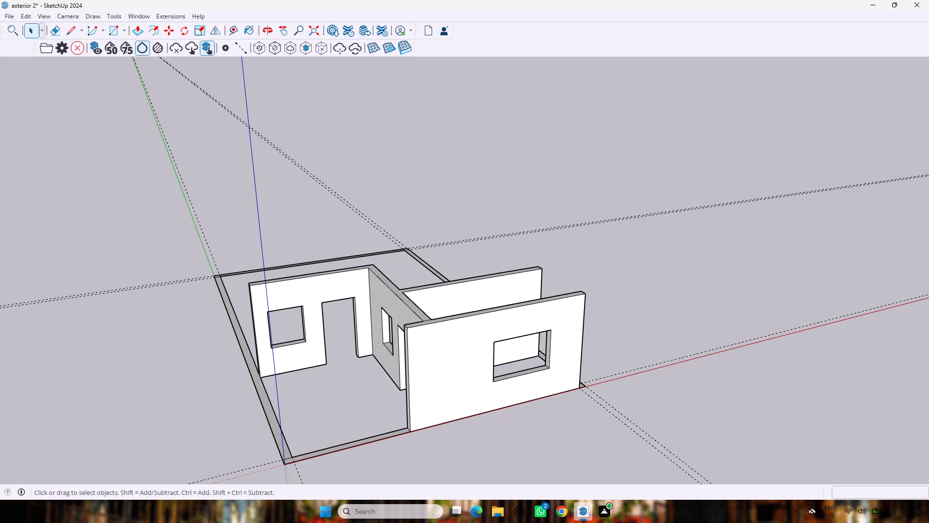
scroll(311, 522, "up", 3)
middle_click_drag(309, 500, 277, 412)
middle_click_drag(413, 442, 392, 380)
middle_click(392, 380)
middle_click_drag(392, 380, 410, 393)
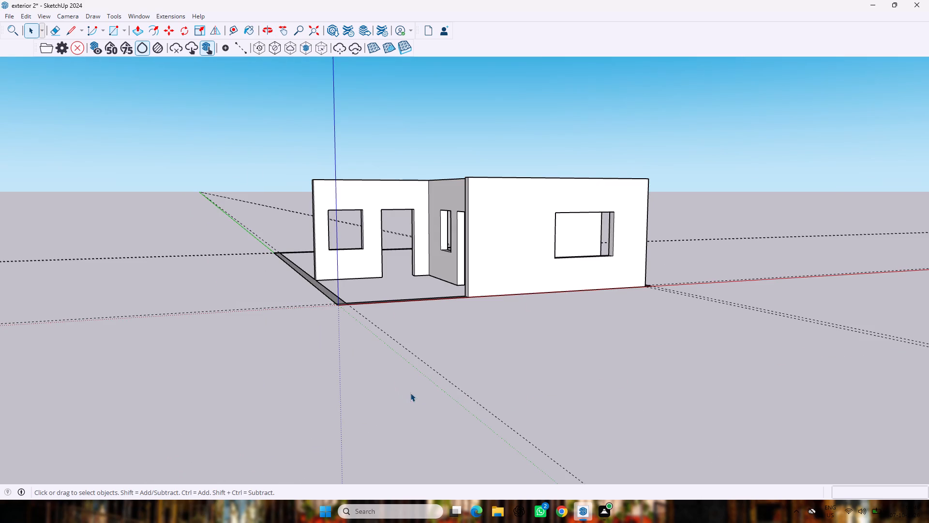
middle_click_drag(410, 393, 411, 392)
middle_click_drag(411, 390, 413, 385)
middle_click_drag(361, 282, 376, 343)
scroll(361, 282, "up", 3)
middle_click(376, 343)
middle_click_drag(376, 342, 386, 363)
scroll(376, 341, "up", 3)
scroll(375, 384, "up", 3)
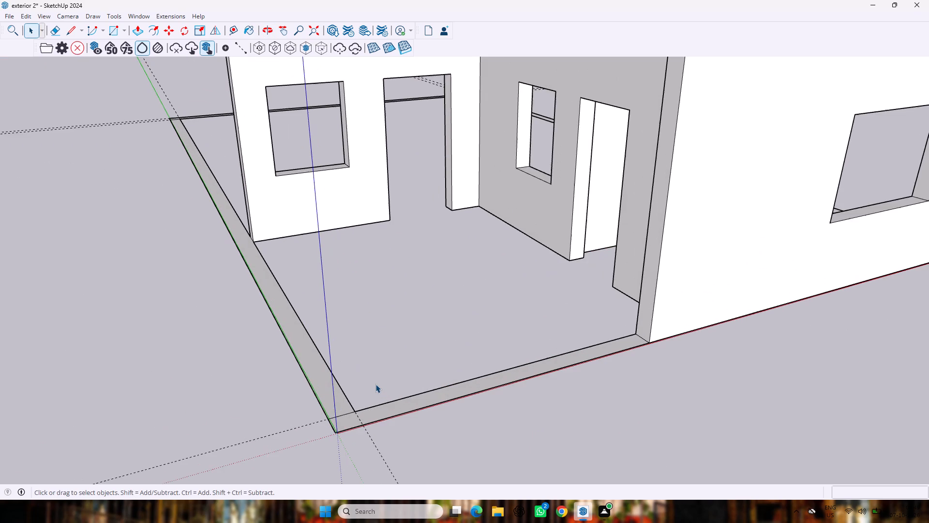
scroll(375, 384, "down", 2)
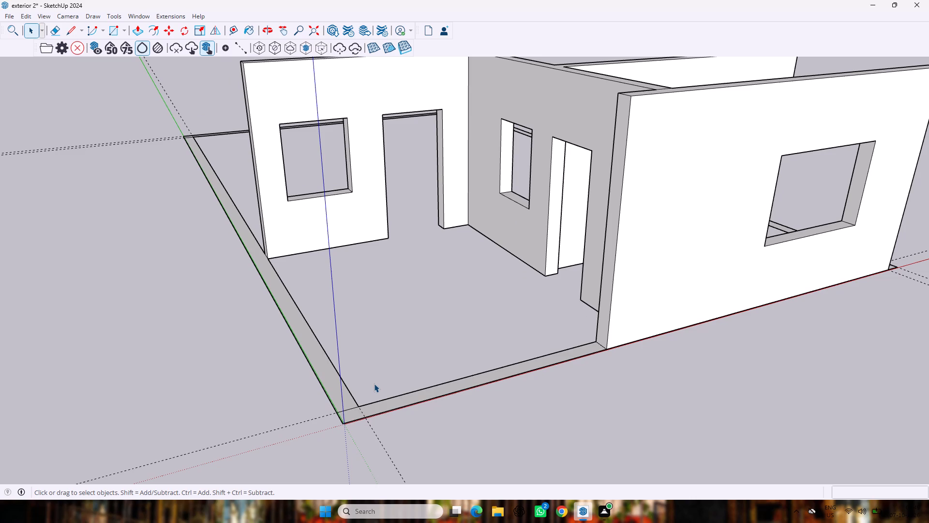
scroll(410, 286, "down", 3)
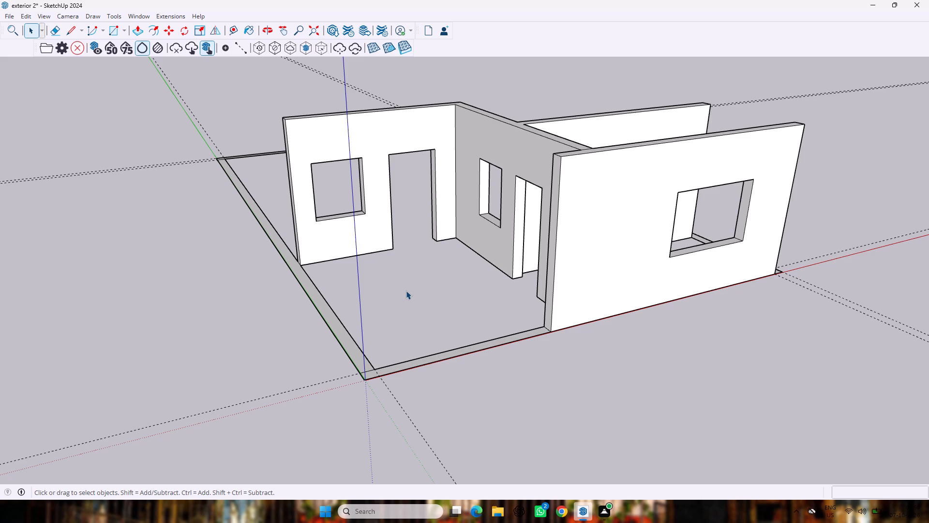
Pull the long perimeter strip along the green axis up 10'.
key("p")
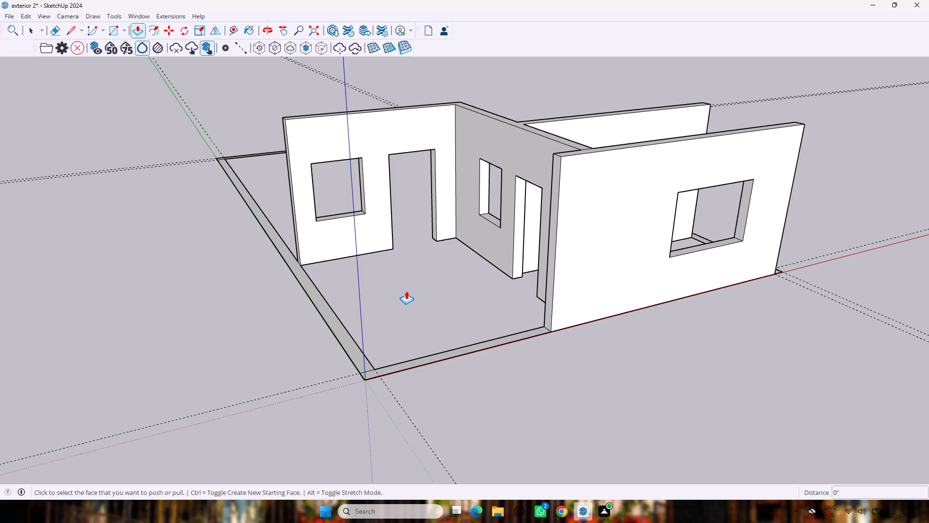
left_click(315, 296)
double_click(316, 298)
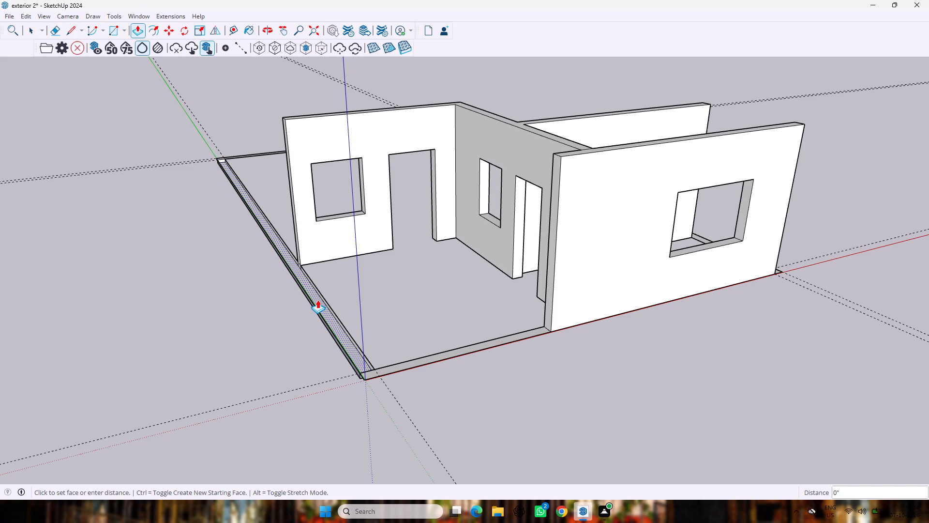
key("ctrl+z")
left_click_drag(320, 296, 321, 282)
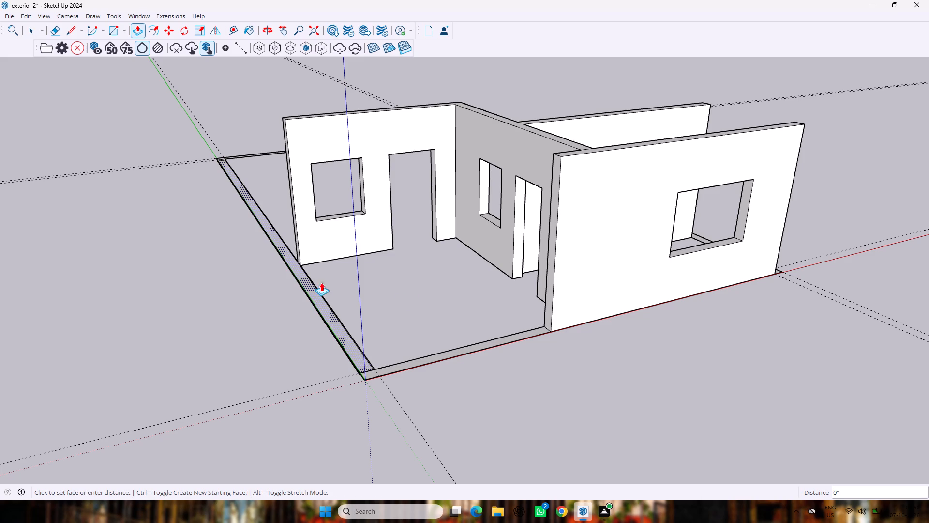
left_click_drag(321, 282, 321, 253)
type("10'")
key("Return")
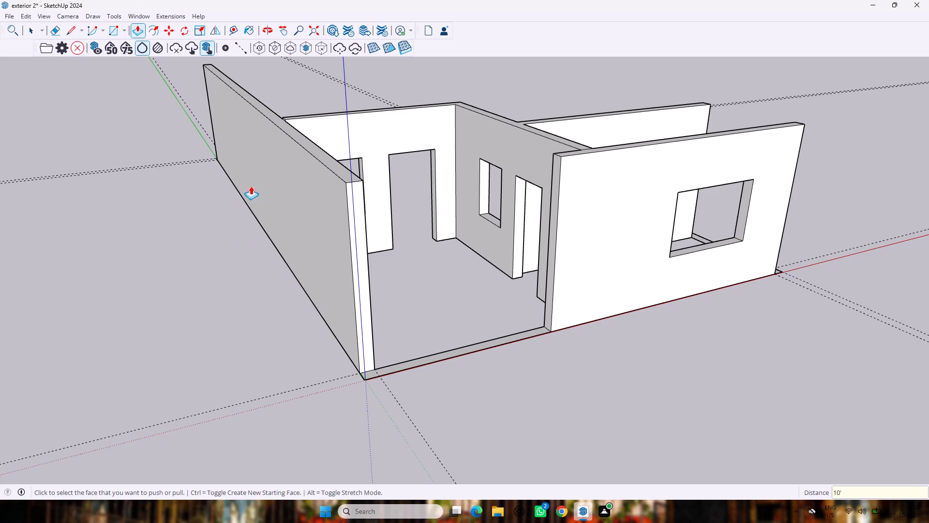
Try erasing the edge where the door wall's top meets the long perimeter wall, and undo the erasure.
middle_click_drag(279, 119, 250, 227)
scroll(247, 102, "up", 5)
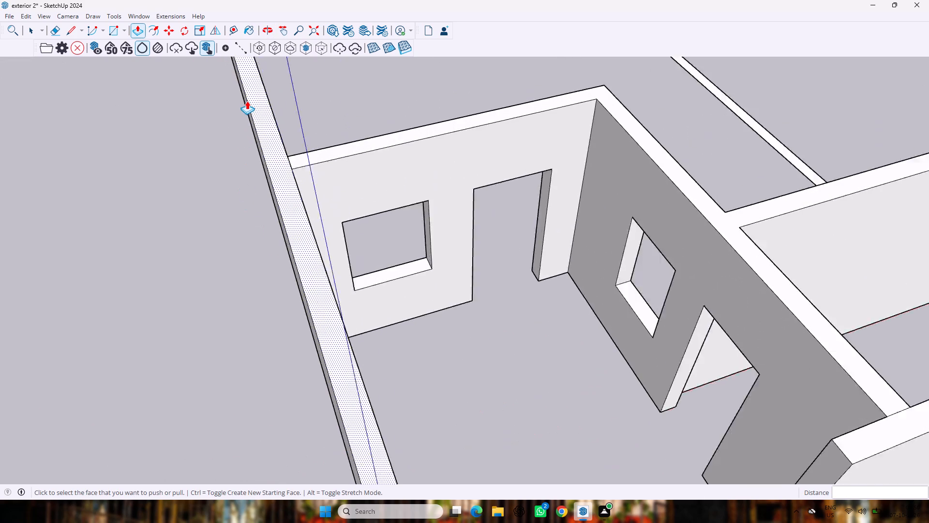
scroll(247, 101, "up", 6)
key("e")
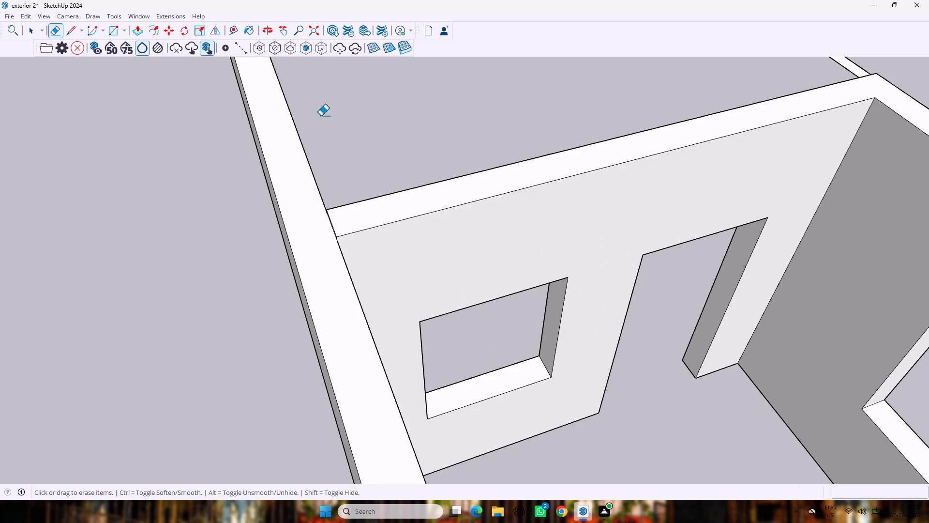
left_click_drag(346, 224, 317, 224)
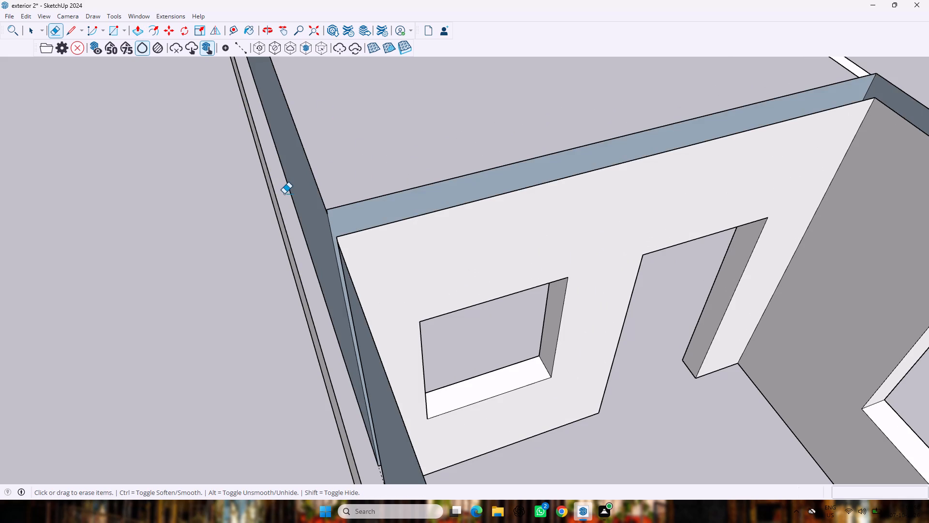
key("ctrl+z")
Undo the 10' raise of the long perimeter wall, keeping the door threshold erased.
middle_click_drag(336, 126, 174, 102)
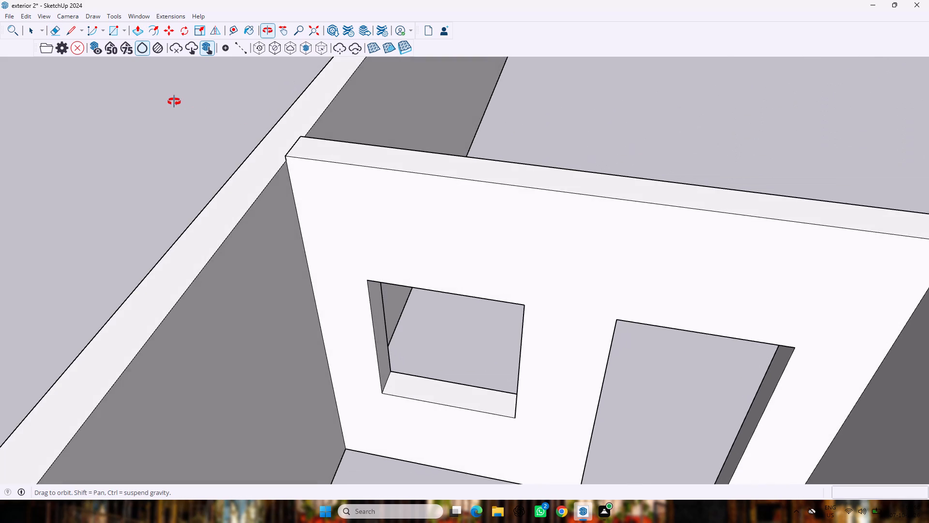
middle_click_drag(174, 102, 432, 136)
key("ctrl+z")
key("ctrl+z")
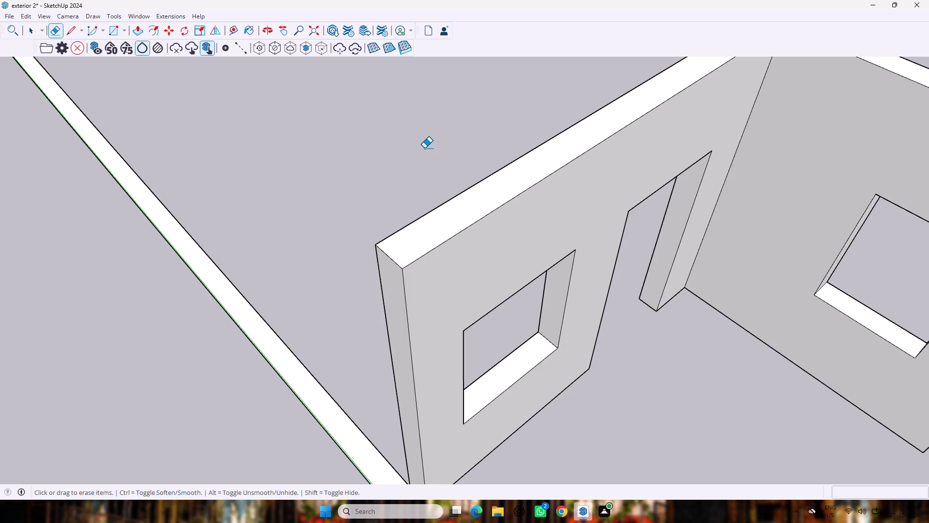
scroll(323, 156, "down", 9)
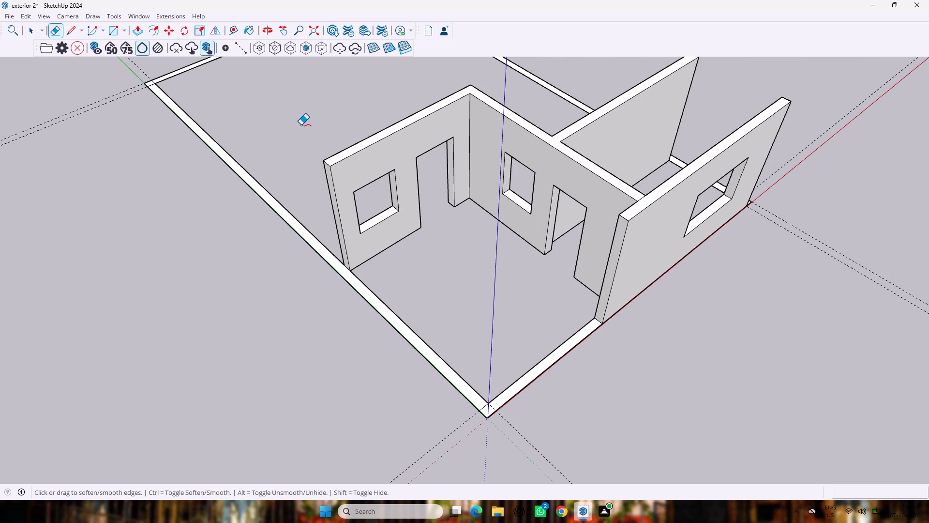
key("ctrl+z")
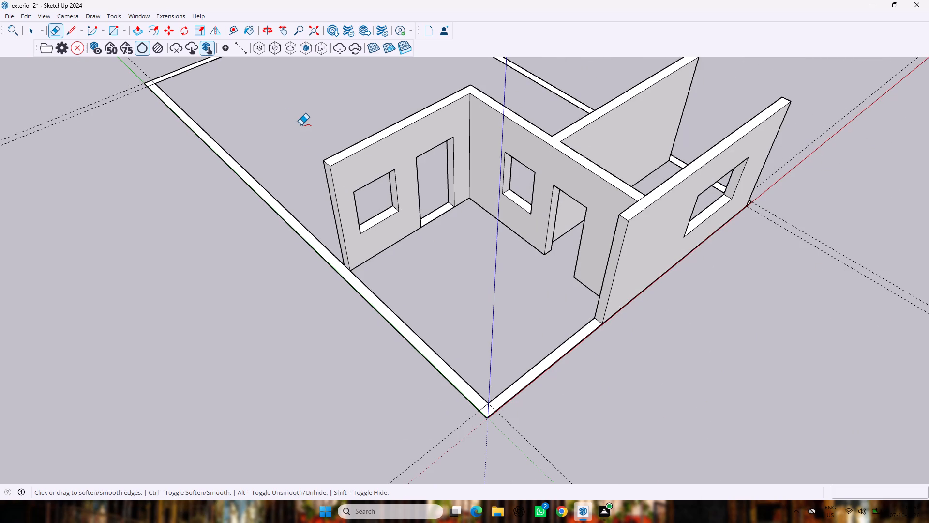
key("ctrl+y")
Pull the long perimeter strip along the green axis up 10'.
key("space")
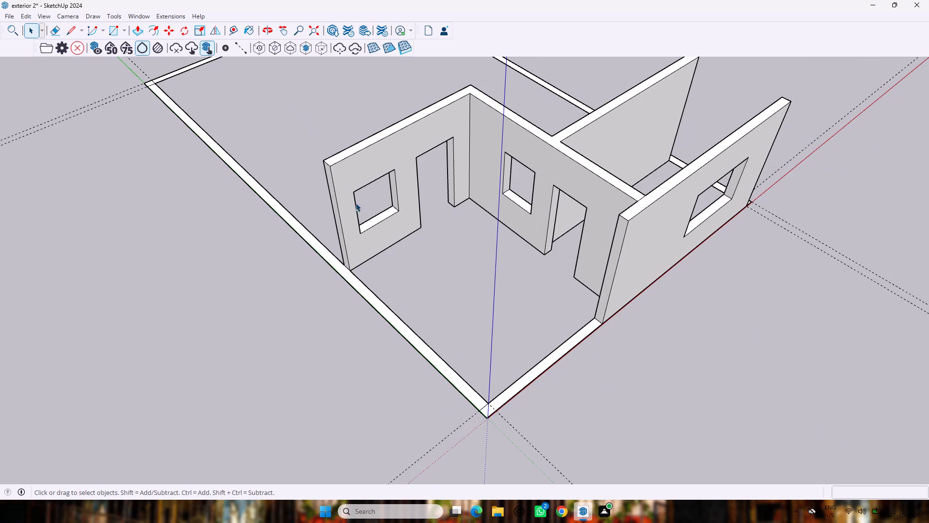
key("p")
scroll(356, 336, "up", 8)
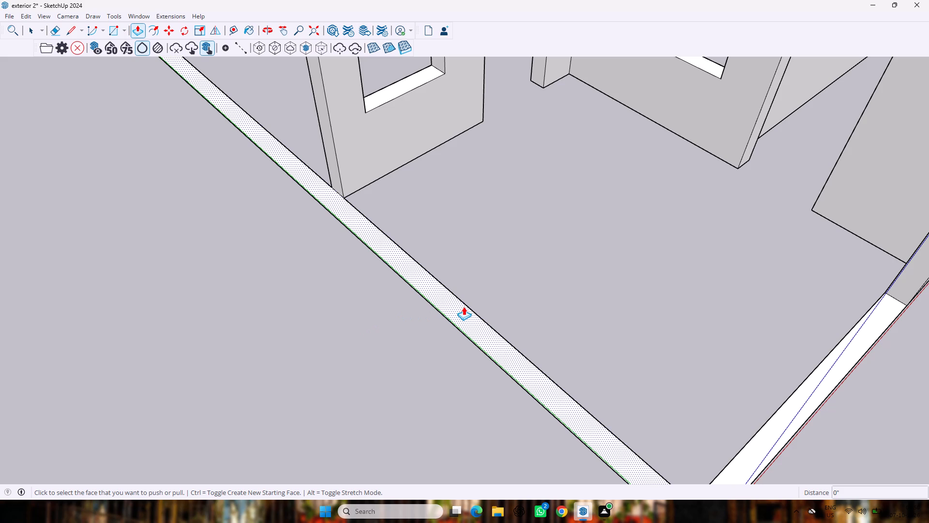
scroll(430, 308, "up", 5)
middle_click_drag(430, 308, 449, 243)
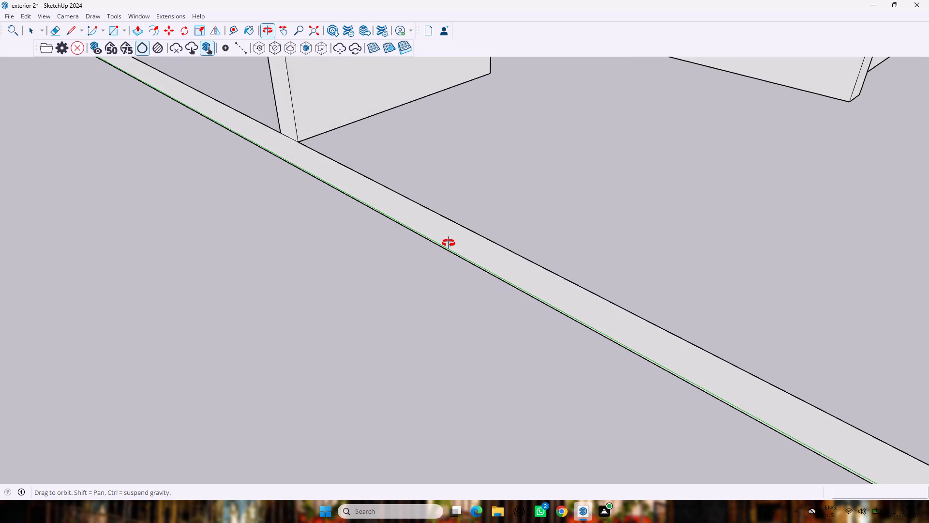
middle_click_drag(449, 243, 466, 231)
left_click_drag(471, 229, 474, 192)
type("10'")
key("Return")
Erase the seam edge where the door wall's top meets the top of the long perimeter wall.
scroll(512, 199, "down", 19)
middle_click_drag(644, 183, 618, 242)
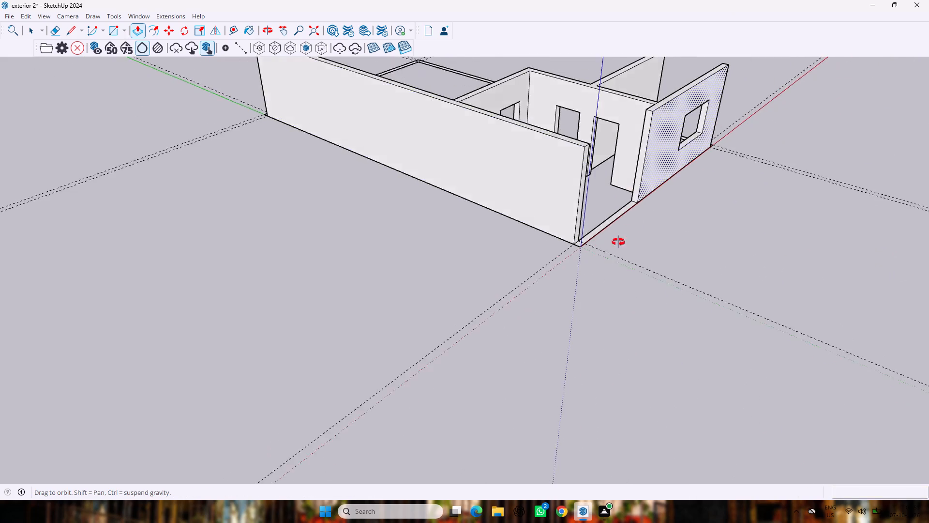
middle_click_drag(618, 242, 360, 263)
scroll(490, 106, "up", 10)
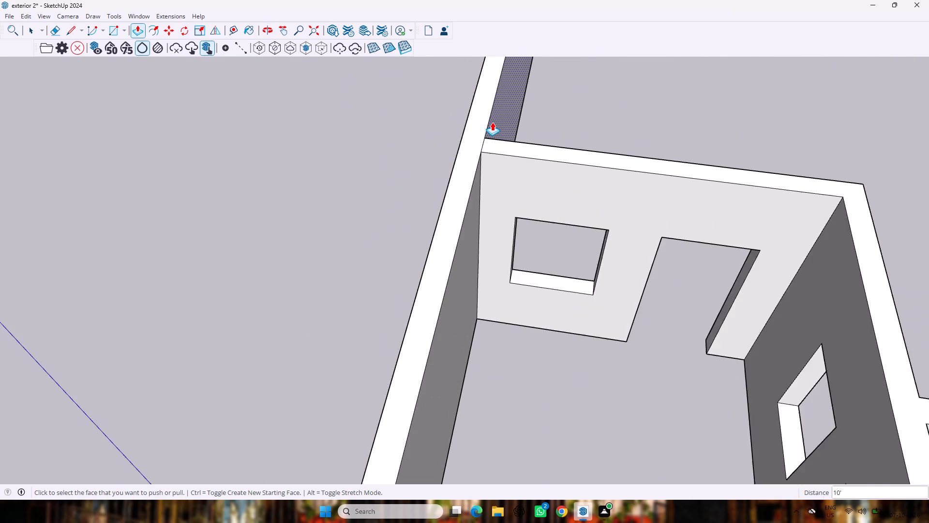
scroll(492, 122, "up", 14)
key("e")
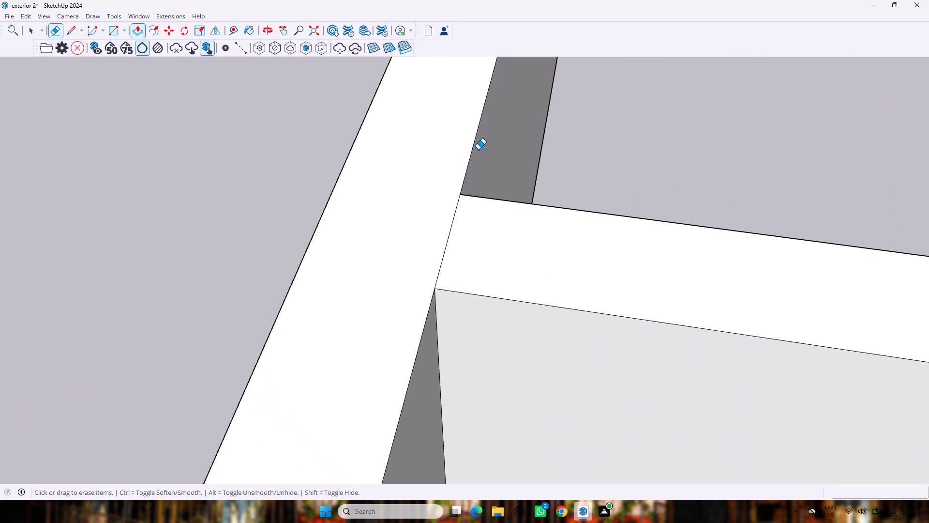
left_click_drag(438, 232, 450, 235)
Examine the raised long perimeter wall and the open room behind it around the origin corner.
scroll(457, 225, "down", 13)
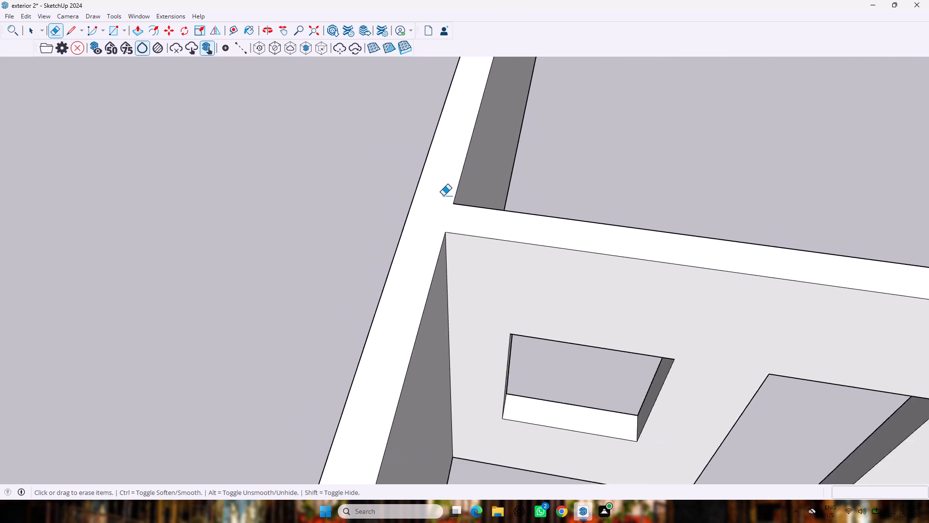
scroll(443, 196, "down", 17)
middle_click_drag(465, 519, 441, 329)
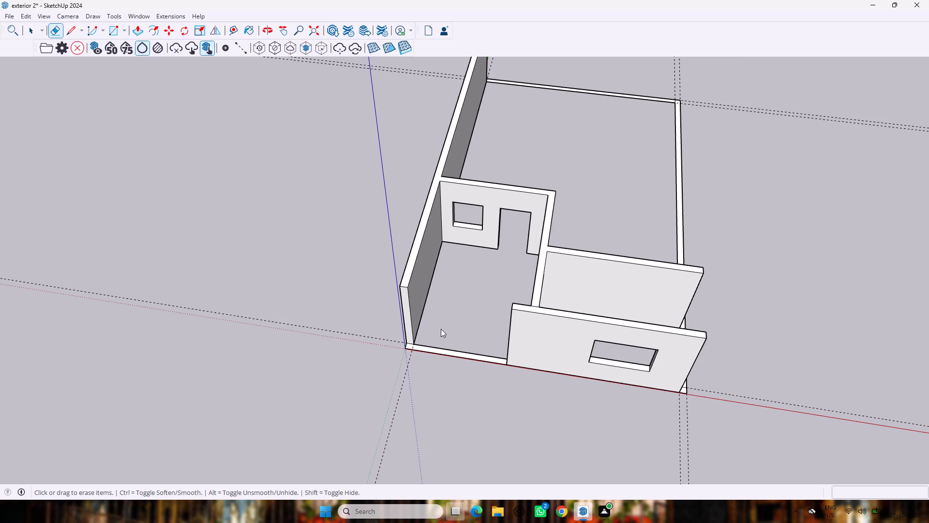
middle_click_drag(441, 329, 438, 326)
middle_click_drag(426, 317, 435, 241)
scroll(426, 317, "up", 1)
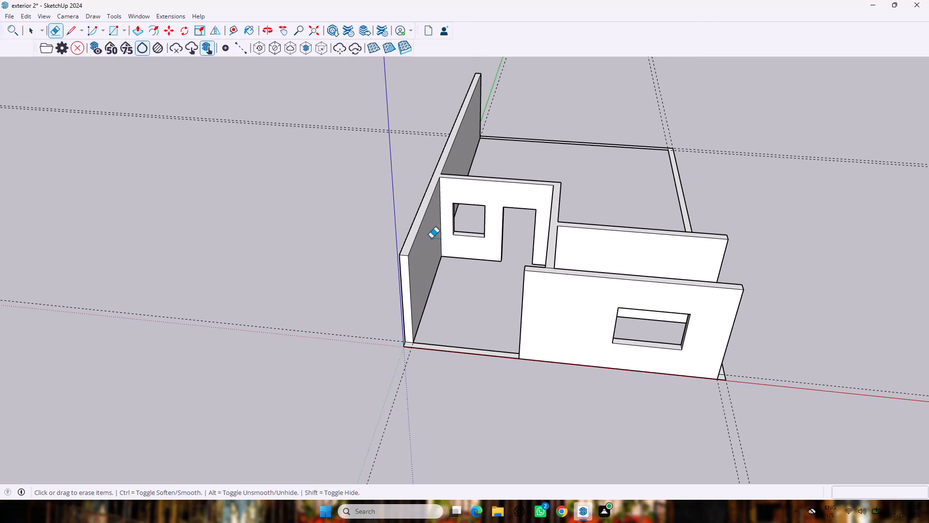
key("space")
scroll(337, 244, "up", 4)
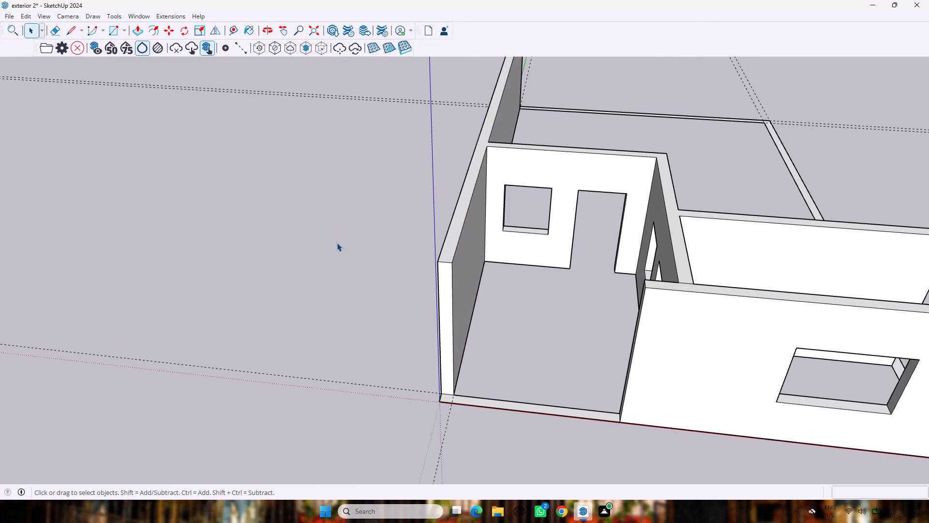
Place a vertical guide on the long wall's outer face, about 17'8" from its end edge near the origin.
middle_click_drag(392, 135, 395, 138)
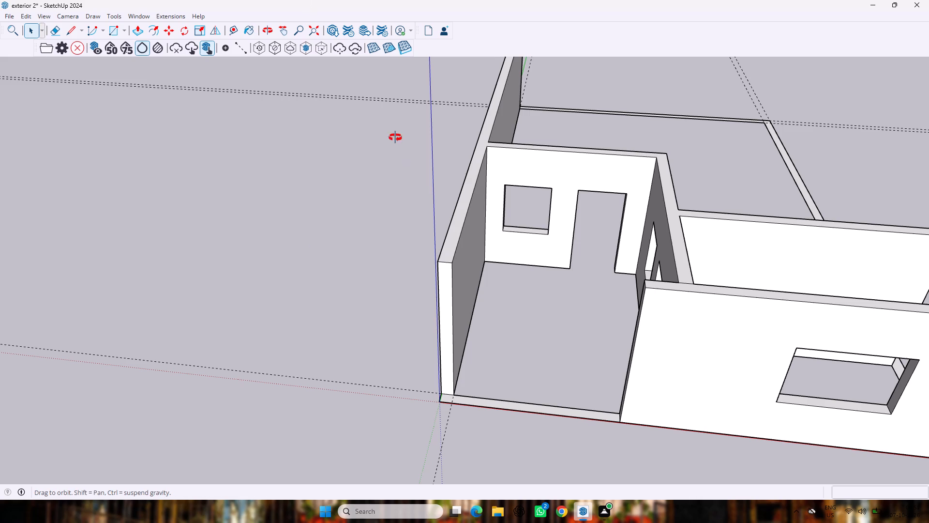
middle_click_drag(395, 138, 703, 93)
scroll(218, 239, "up", 3)
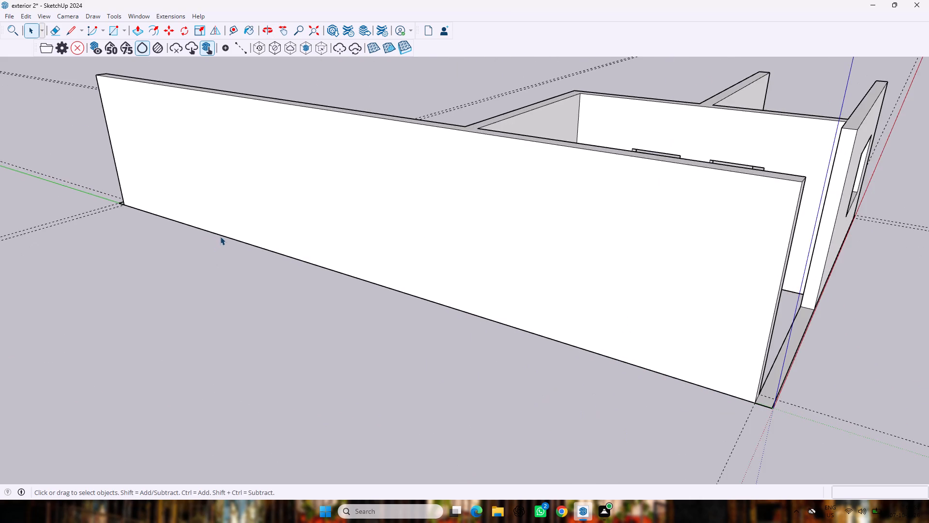
middle_click_drag(220, 236, 286, 273)
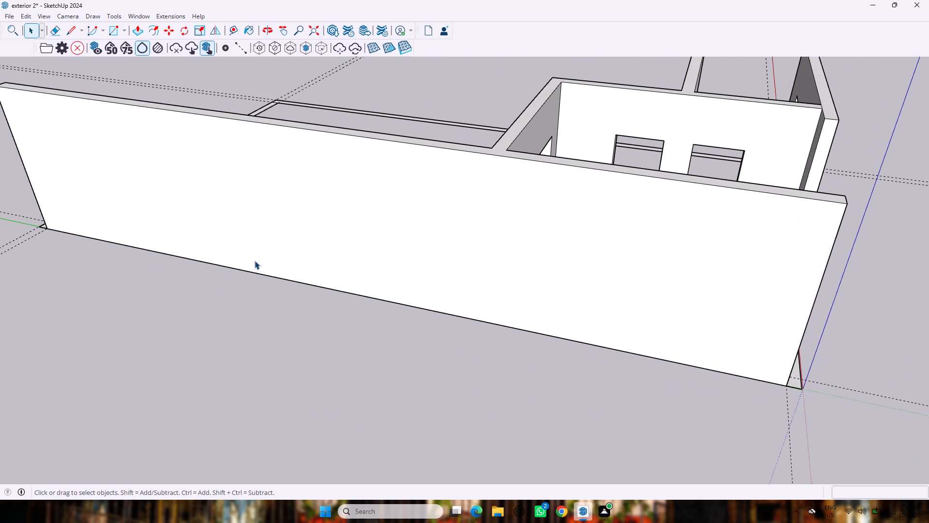
key("t")
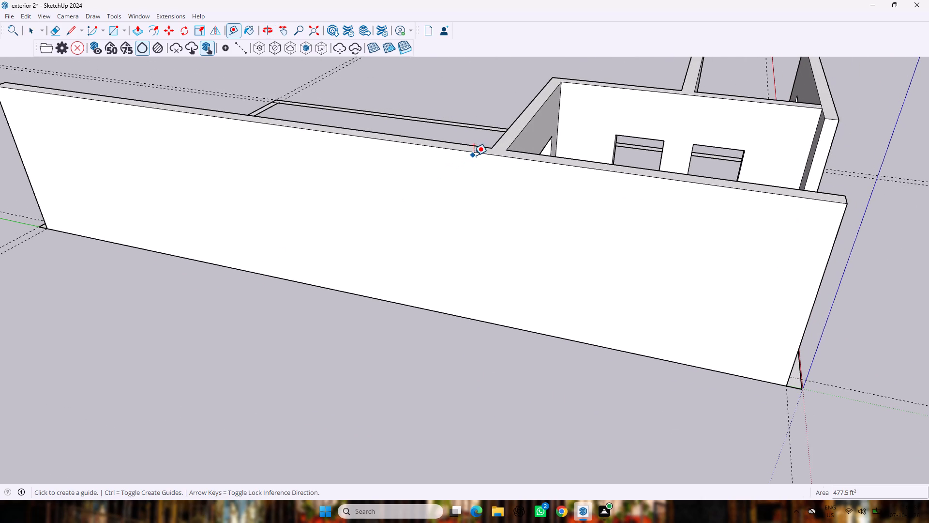
left_click(489, 148)
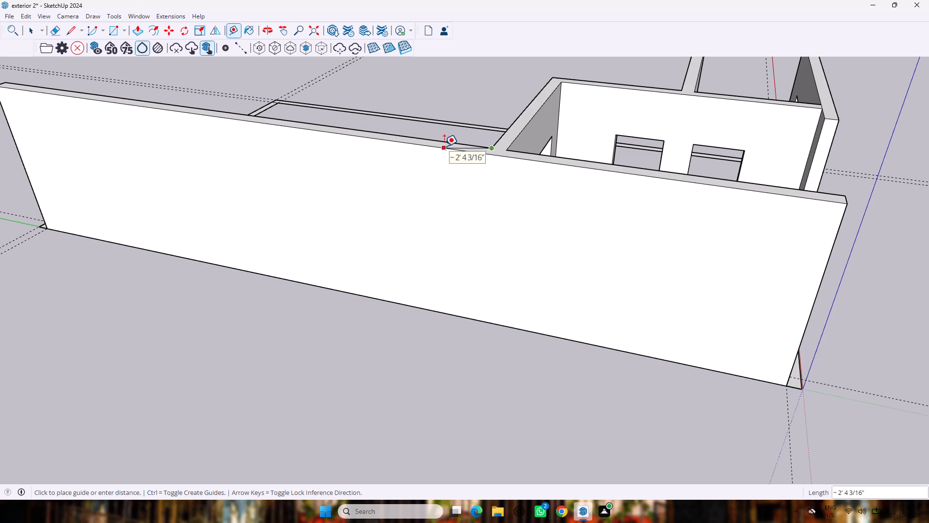
key("Escape")
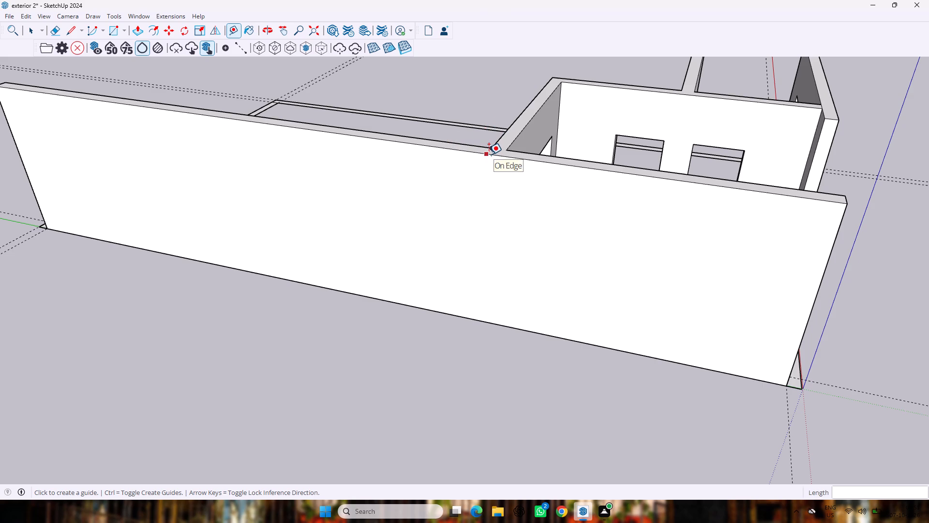
left_click(489, 154)
key("Escape")
left_click(830, 247)
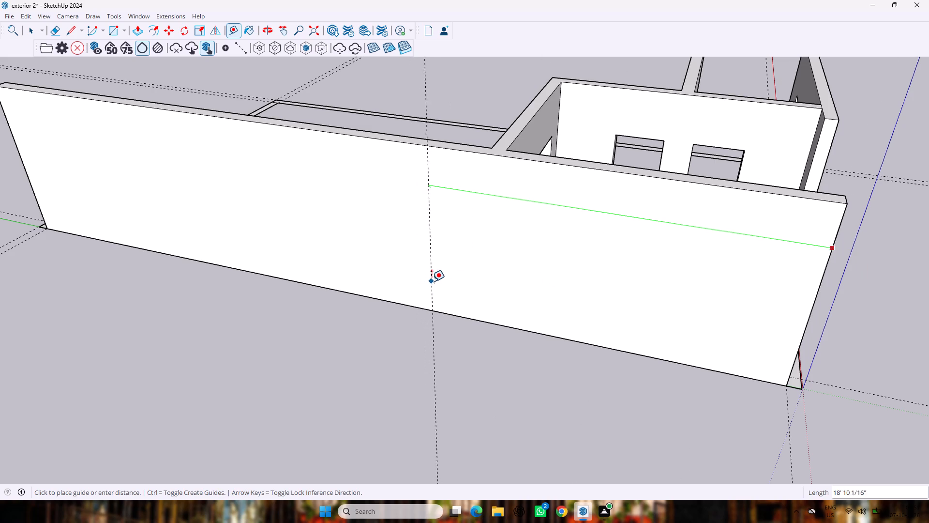
left_click(451, 281)
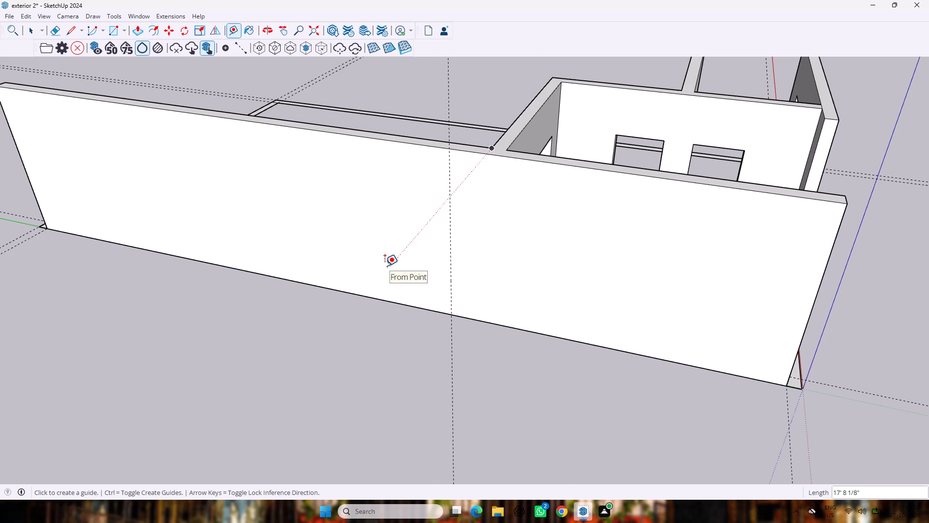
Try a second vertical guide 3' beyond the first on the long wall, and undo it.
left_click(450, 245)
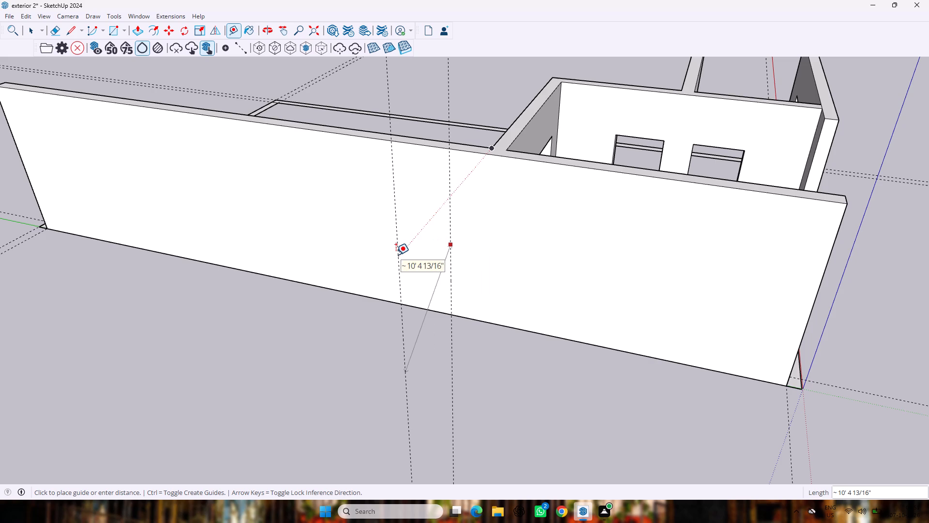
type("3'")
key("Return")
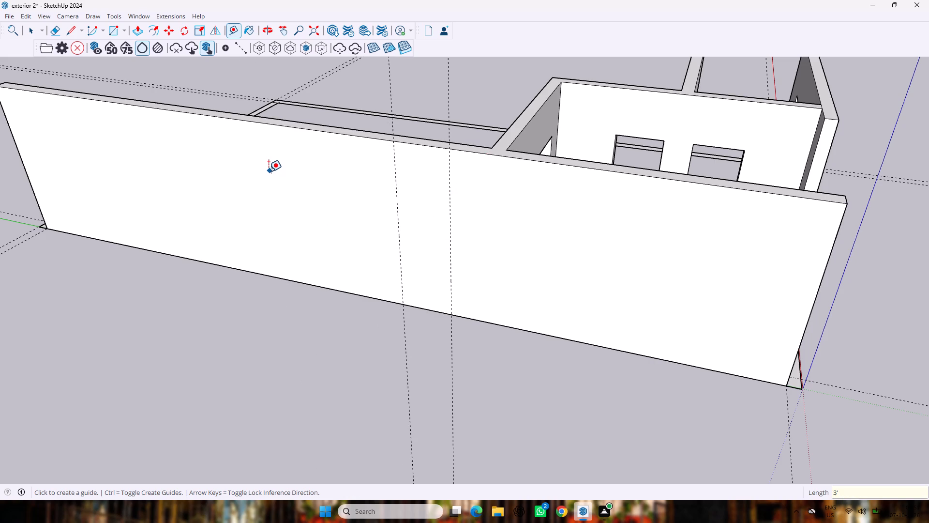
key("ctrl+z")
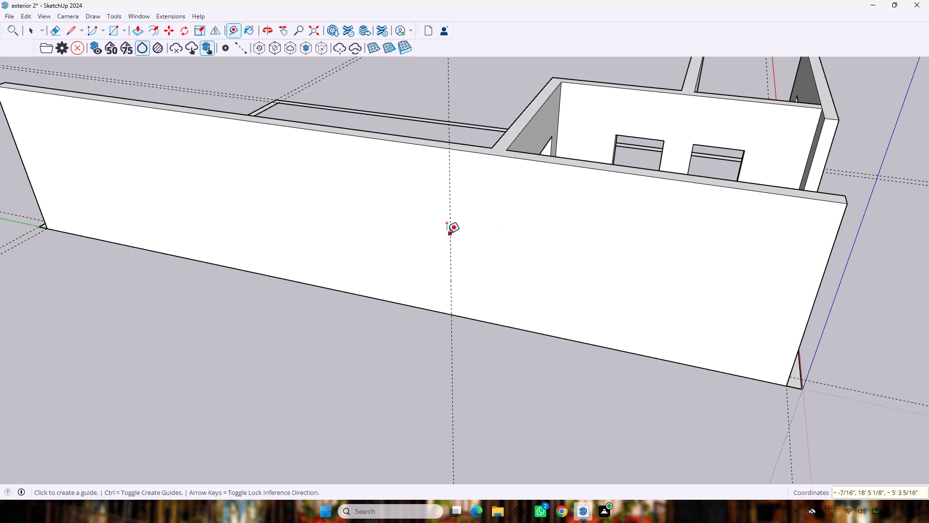
Place a second vertical guide 3'6" from the first, on the side away from the origin.
left_click(452, 233)
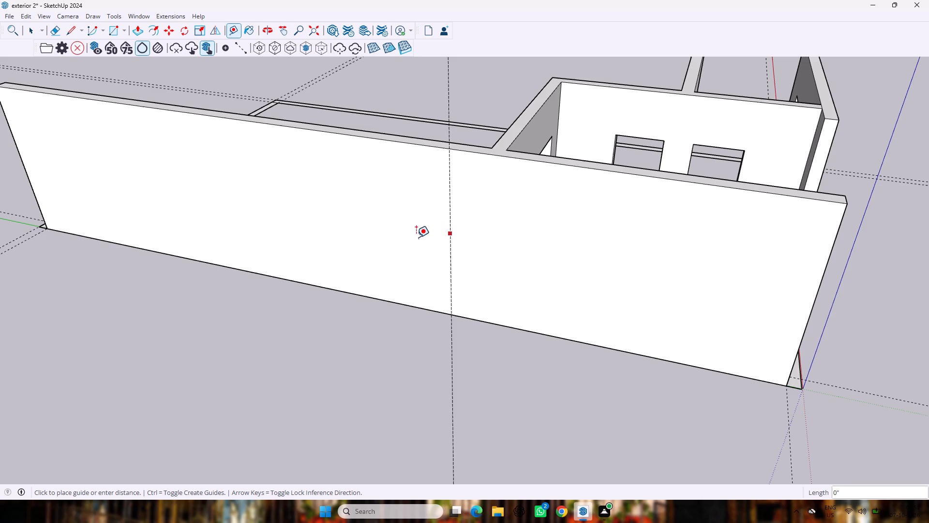
type("3'6\"")
key("Return")
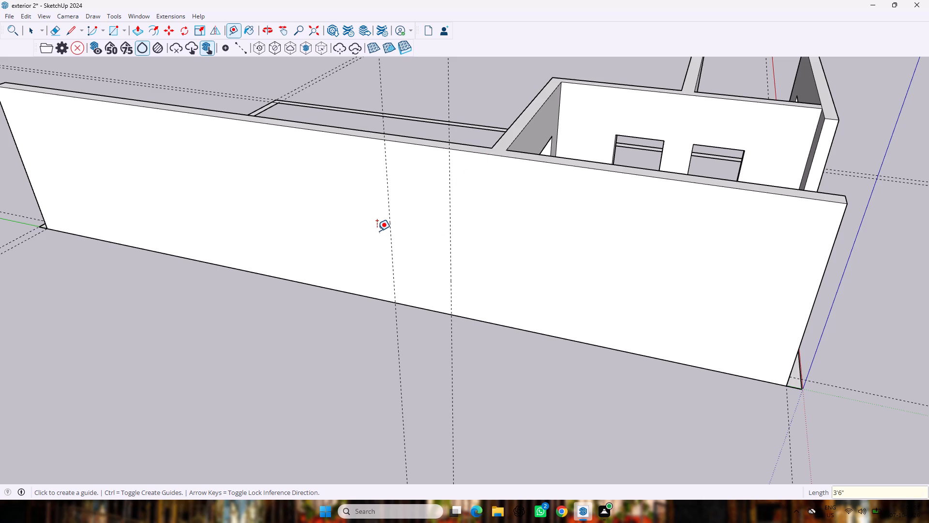
Place horizontal guides on the long wall's outer face, 3' below its top edge and 3' above its base edge.
left_click(409, 145)
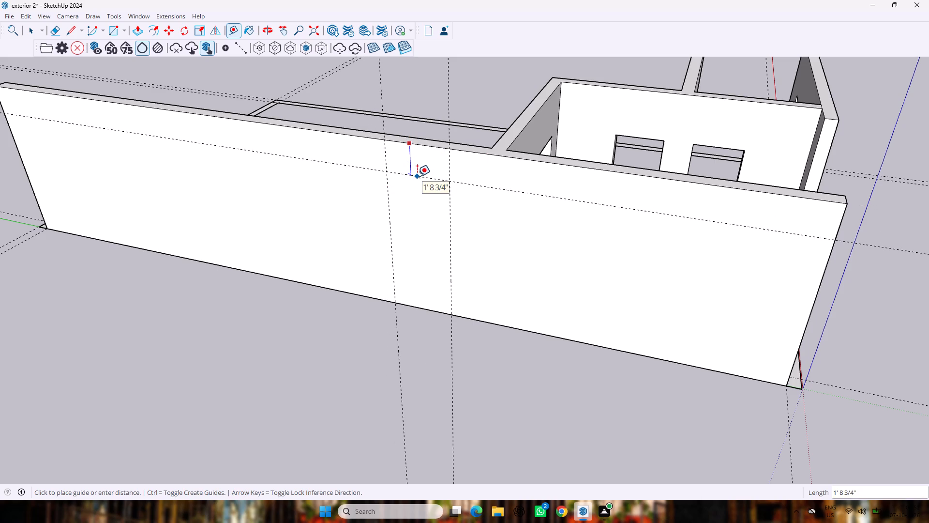
type("3'")
key("Return")
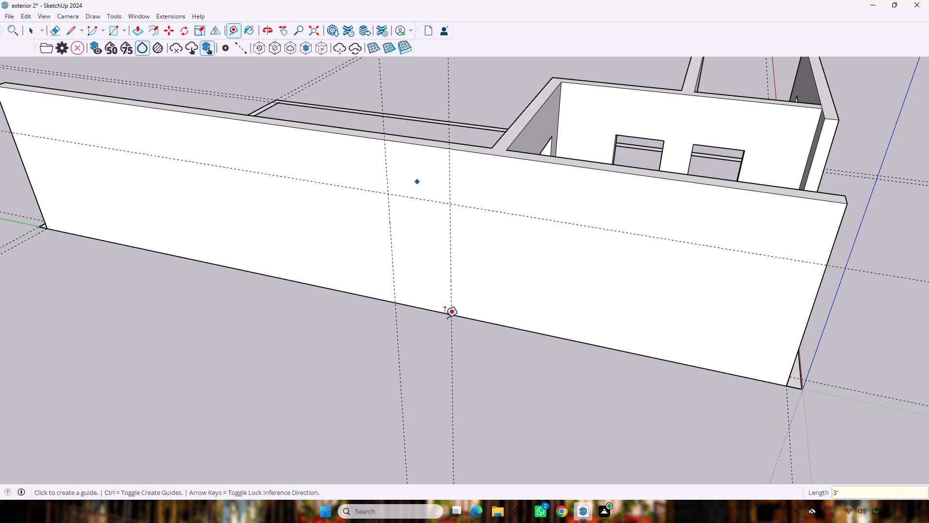
left_click(418, 309)
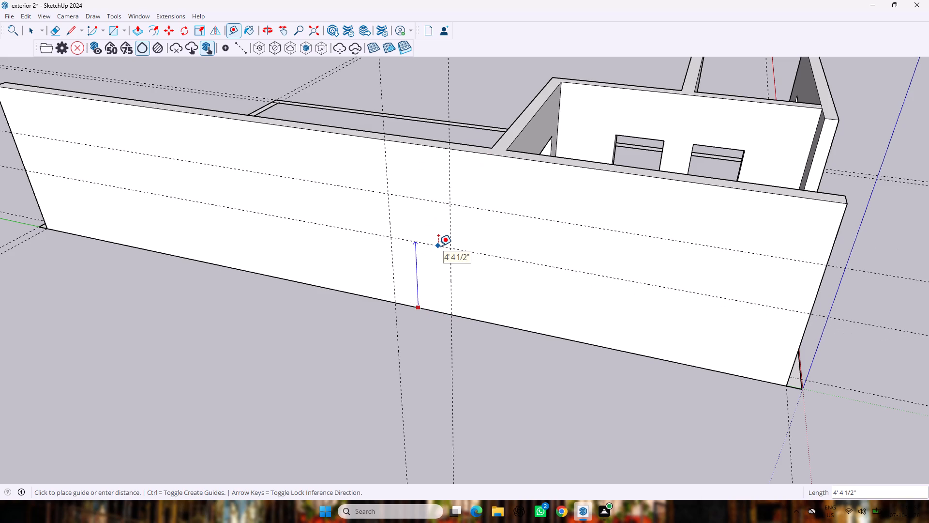
type("3'")
key("Return")
key("space")
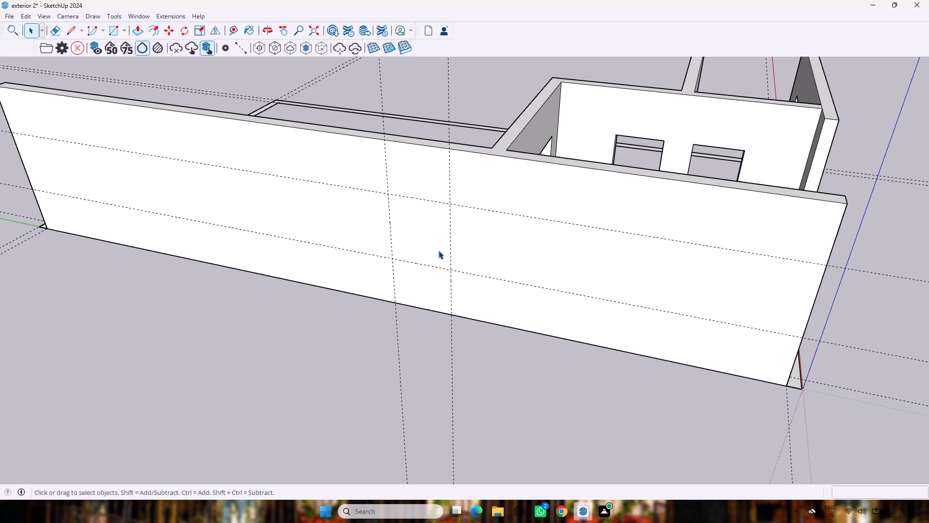
Draw a 4' by 3'6" window rectangle between the guide intersections on the long wall's outer face.
key("r")
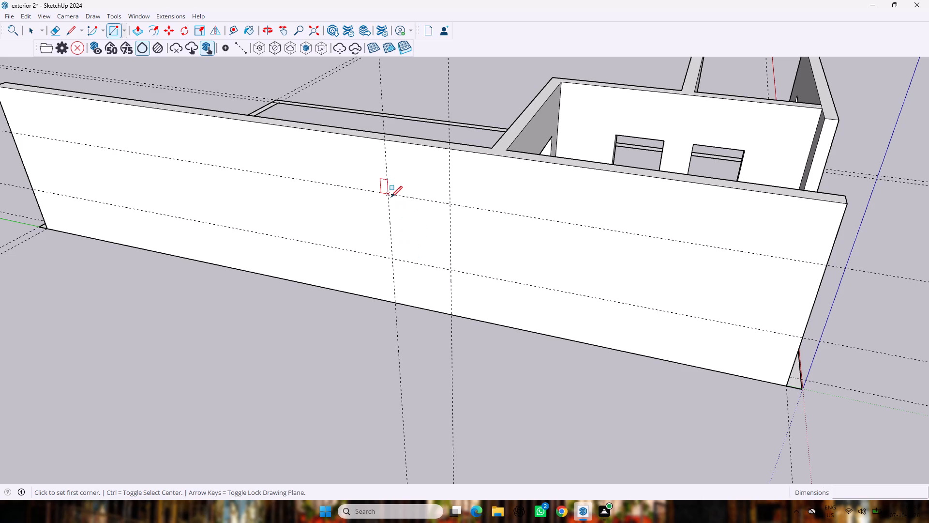
left_click(387, 195)
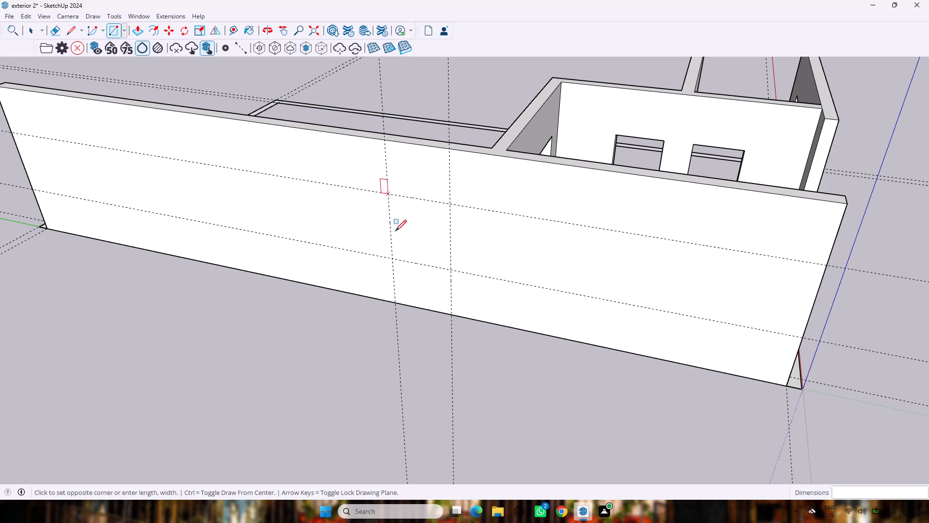
left_click(449, 271)
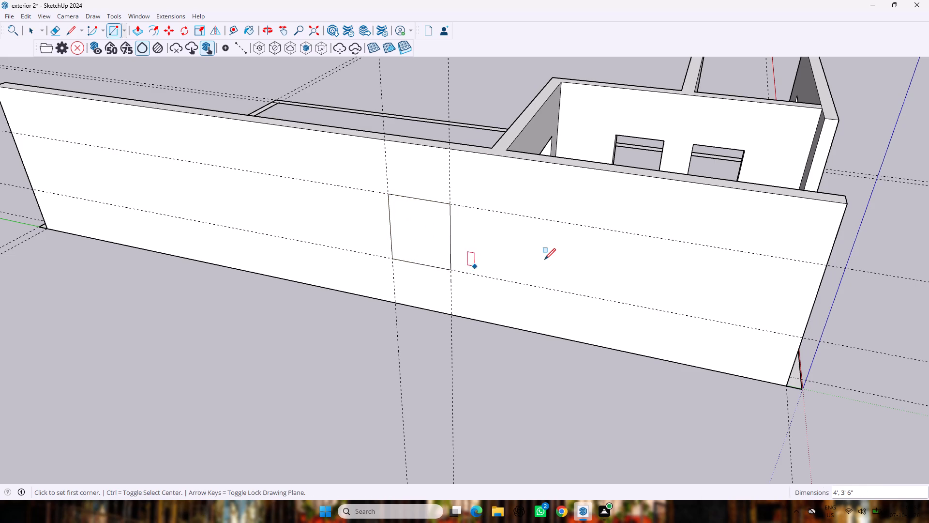
key("space")
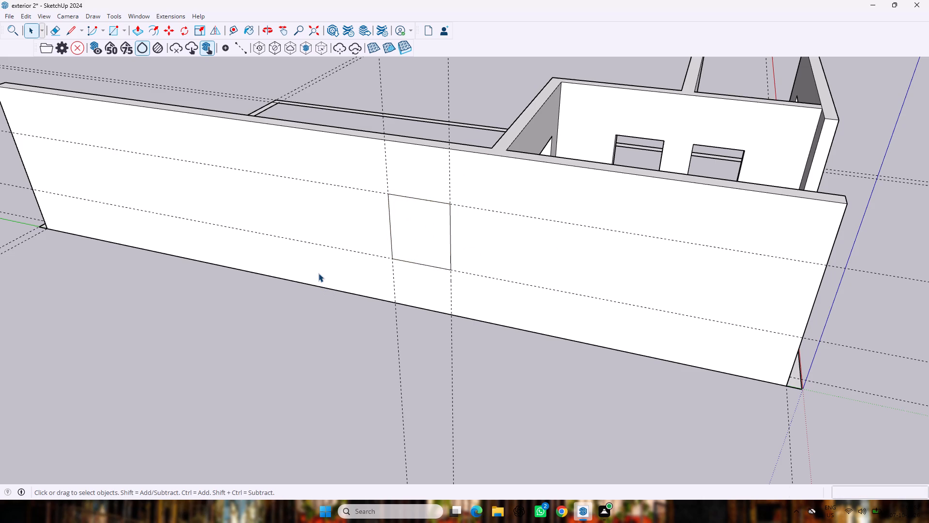
Erase the two horizontal and two vertical guides around the window rectangle on the long wall.
key("e")
left_click_drag(307, 155, 308, 232)
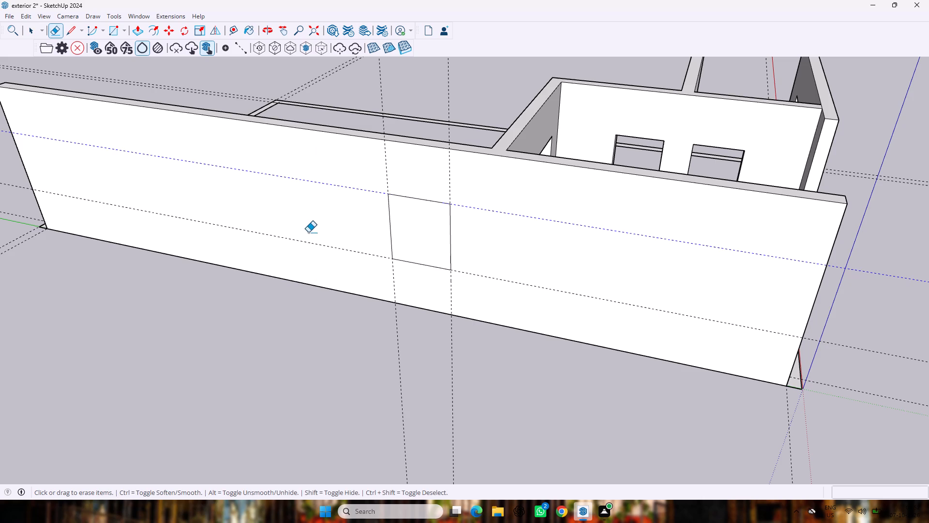
left_click_drag(308, 232, 448, 291)
left_click_drag(484, 279, 413, 304)
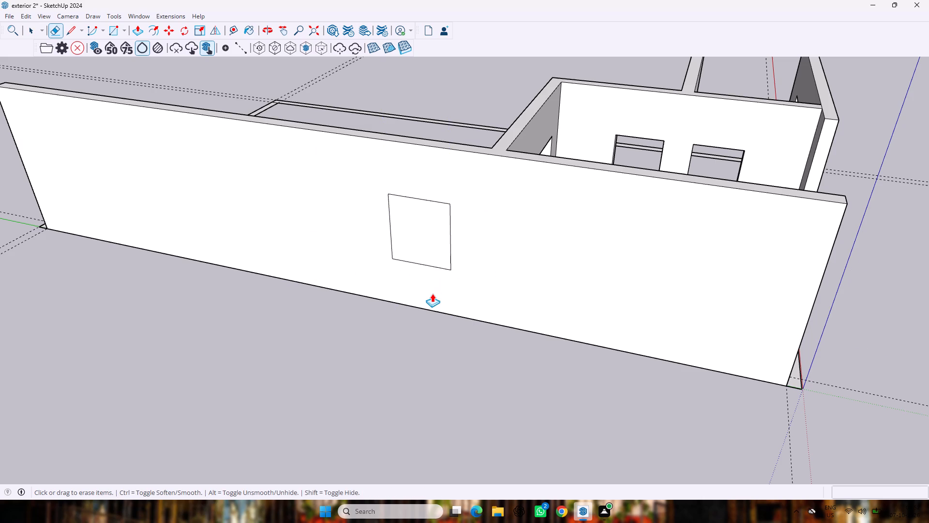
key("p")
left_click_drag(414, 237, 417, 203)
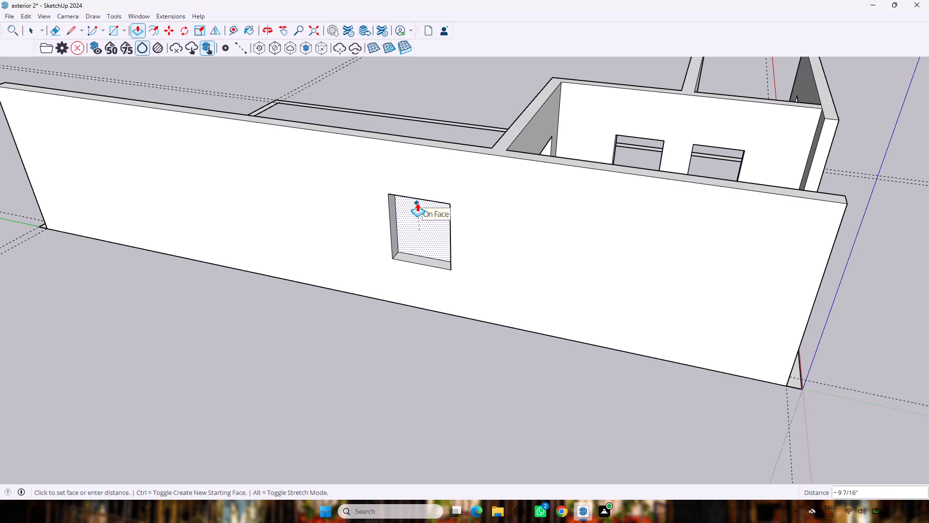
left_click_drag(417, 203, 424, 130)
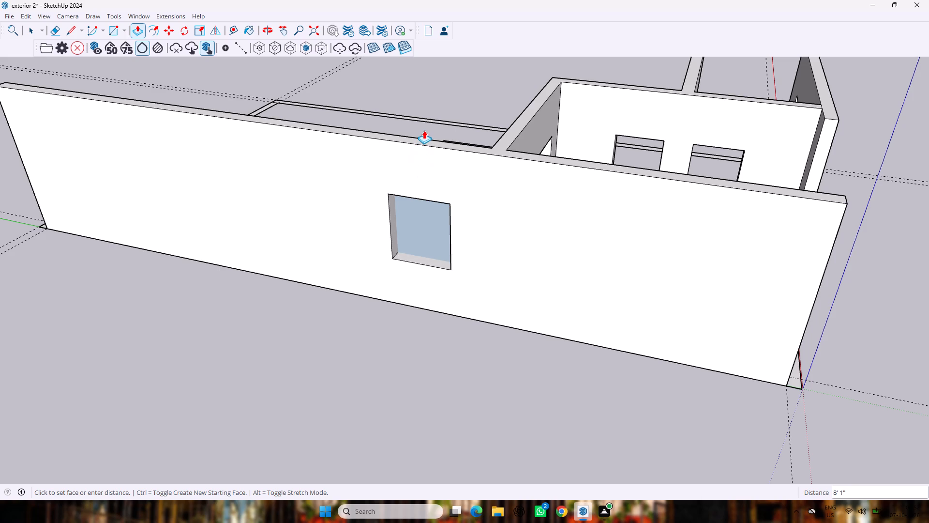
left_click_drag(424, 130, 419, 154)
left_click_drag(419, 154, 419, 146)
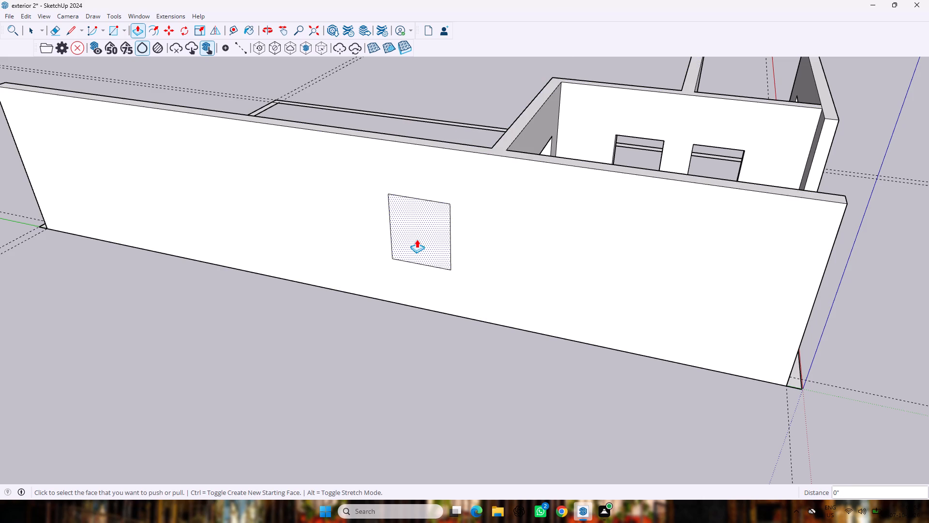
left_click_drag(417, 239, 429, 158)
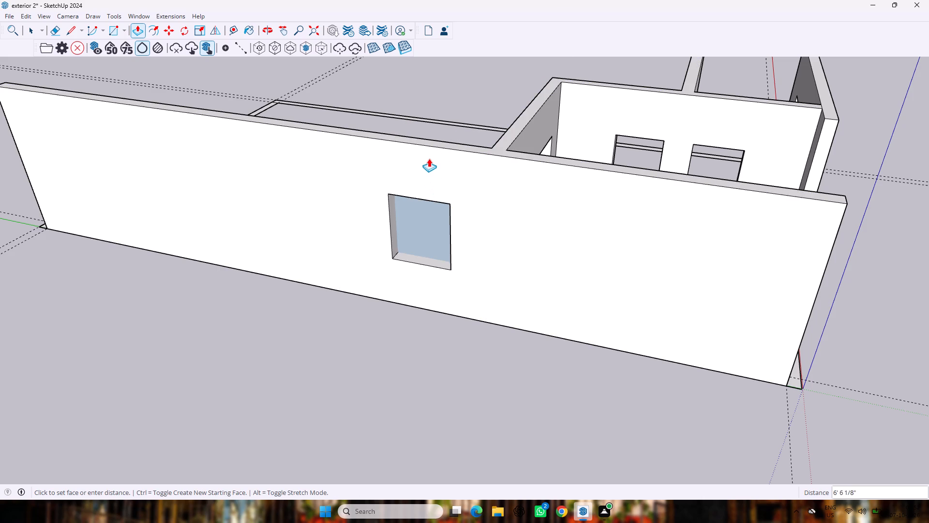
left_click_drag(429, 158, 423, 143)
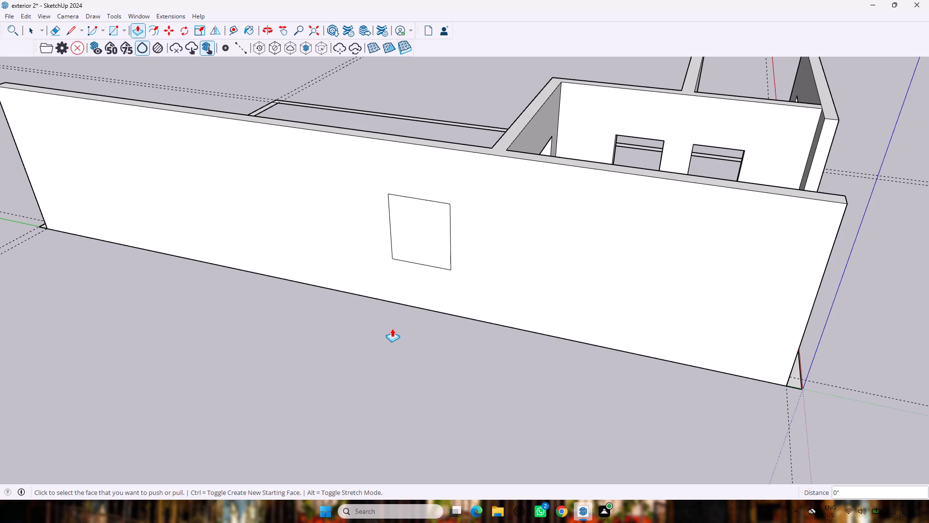
Push the window rectangle on the long wall's outer face inward 9" and through, cutting the window opening.
left_click_drag(400, 245, 411, 223)
key("9")
key("shift+quotedbl")
key("Return")
middle_click_drag(438, 147, 162, 346)
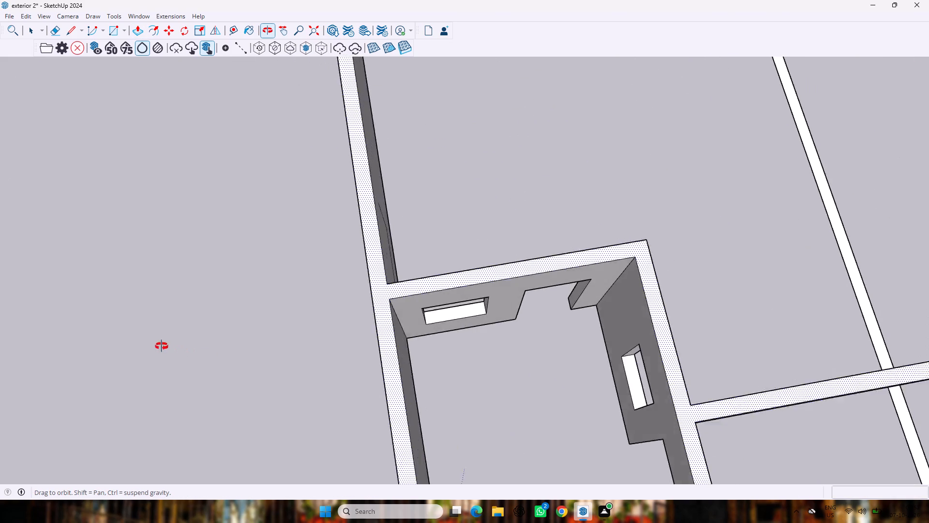
middle_click_drag(162, 346, 484, 217)
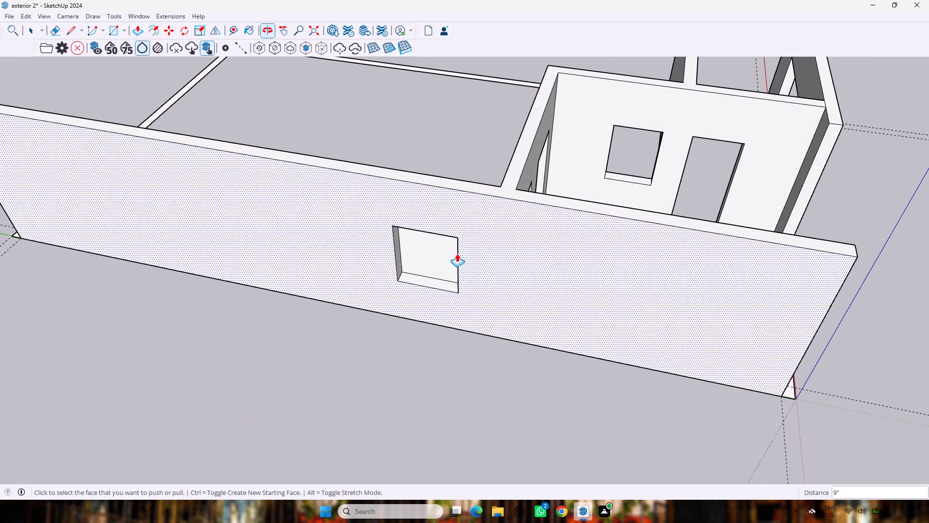
left_click_drag(433, 256, 435, 209)
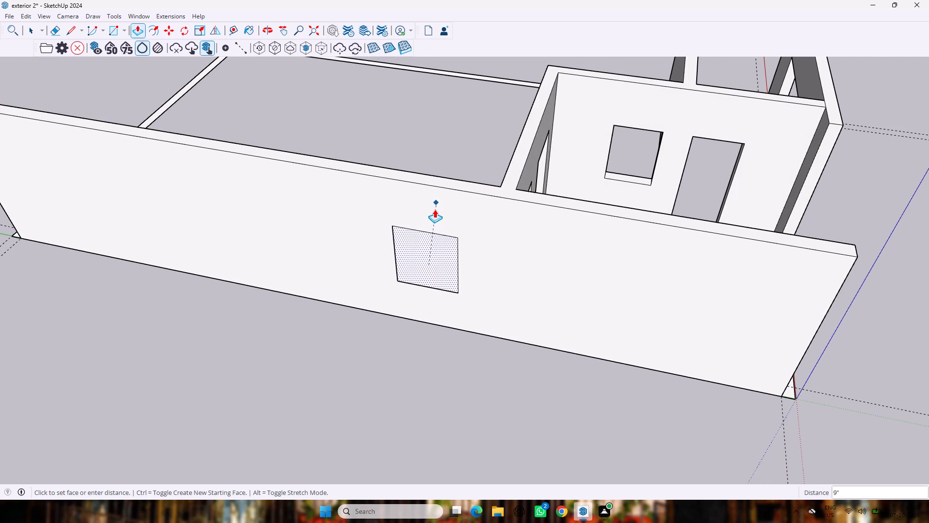
left_click_drag(435, 209, 434, 235)
left_click_drag(434, 235, 441, 255)
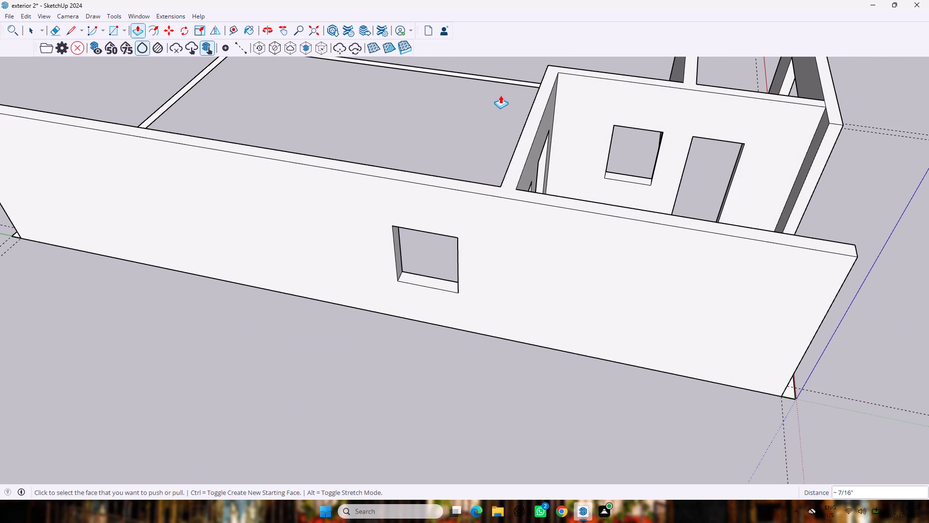
middle_click_drag(500, 104, 419, 140)
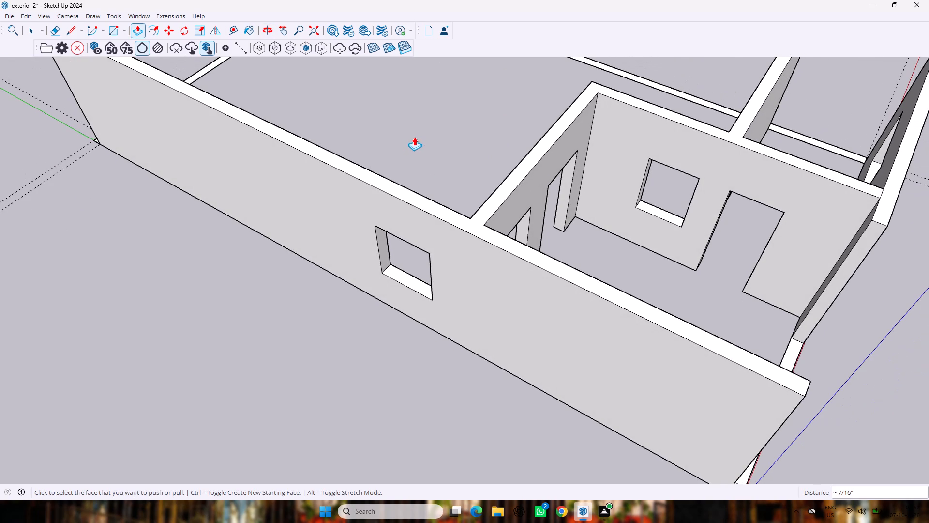
key("space")
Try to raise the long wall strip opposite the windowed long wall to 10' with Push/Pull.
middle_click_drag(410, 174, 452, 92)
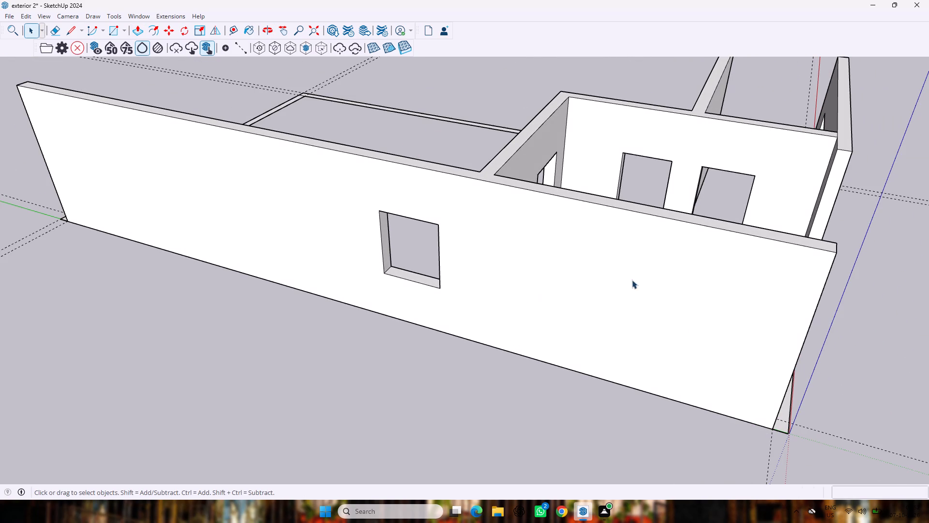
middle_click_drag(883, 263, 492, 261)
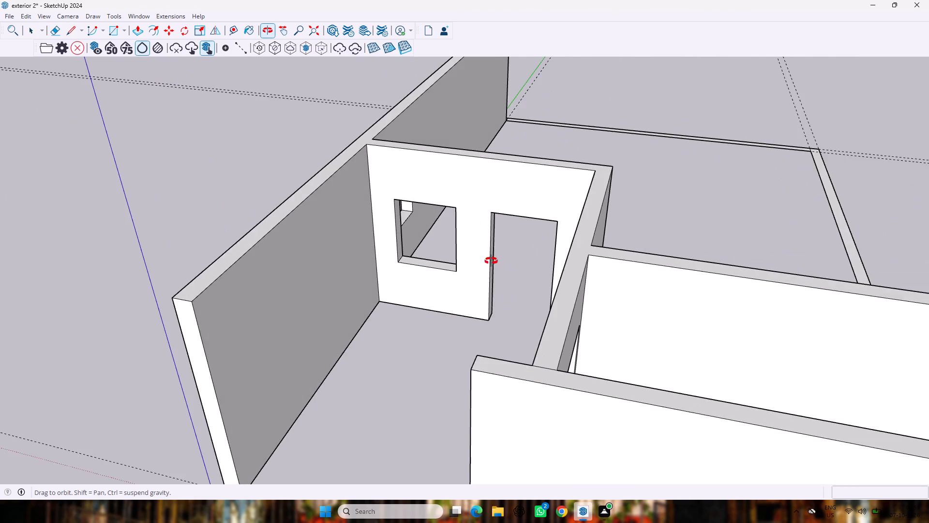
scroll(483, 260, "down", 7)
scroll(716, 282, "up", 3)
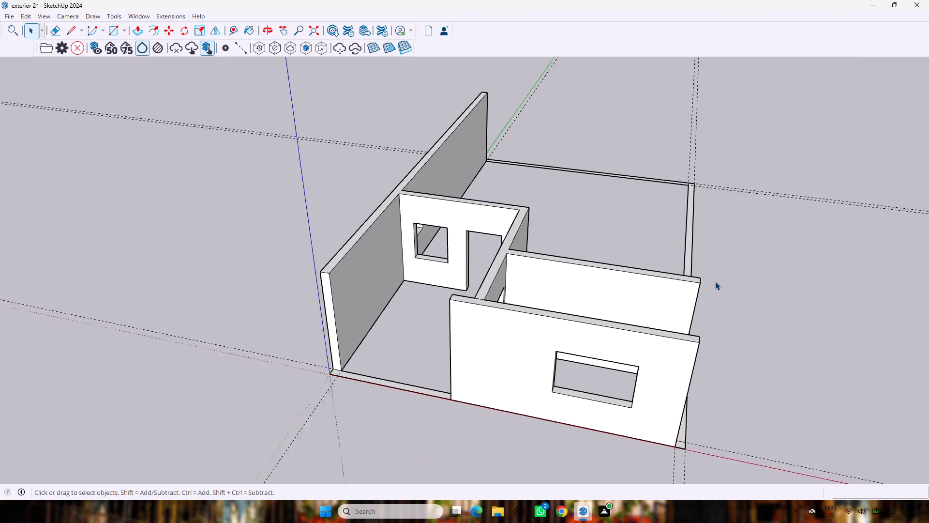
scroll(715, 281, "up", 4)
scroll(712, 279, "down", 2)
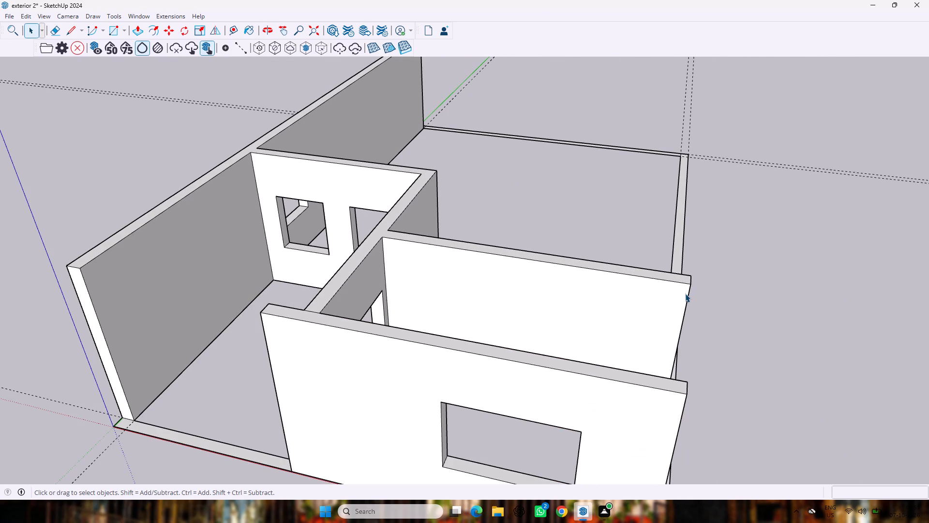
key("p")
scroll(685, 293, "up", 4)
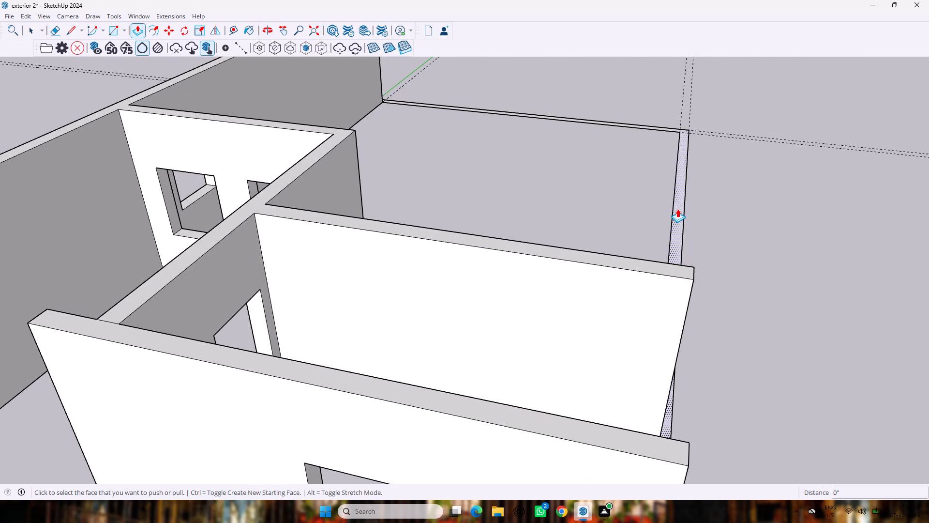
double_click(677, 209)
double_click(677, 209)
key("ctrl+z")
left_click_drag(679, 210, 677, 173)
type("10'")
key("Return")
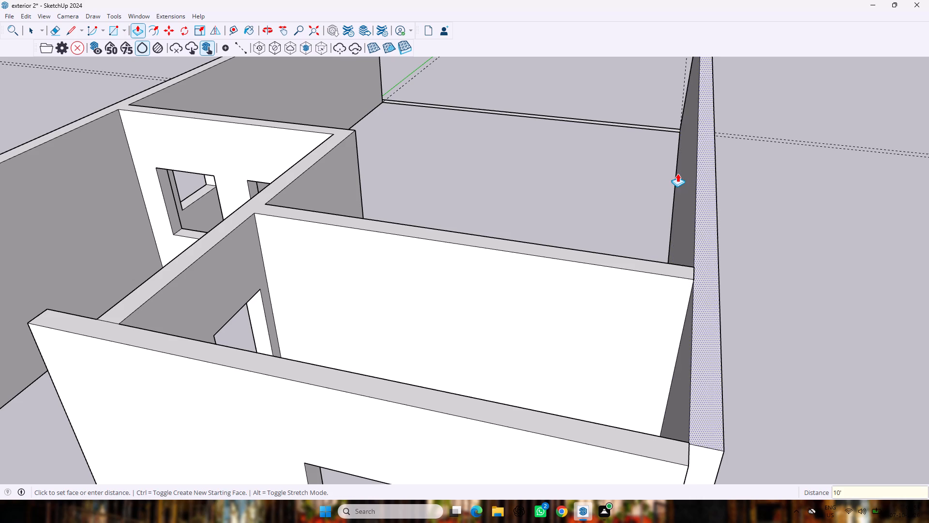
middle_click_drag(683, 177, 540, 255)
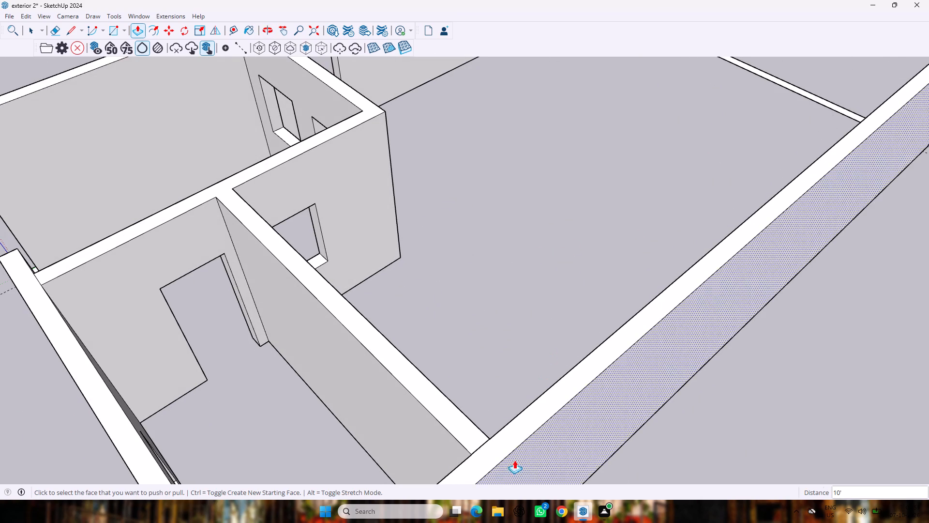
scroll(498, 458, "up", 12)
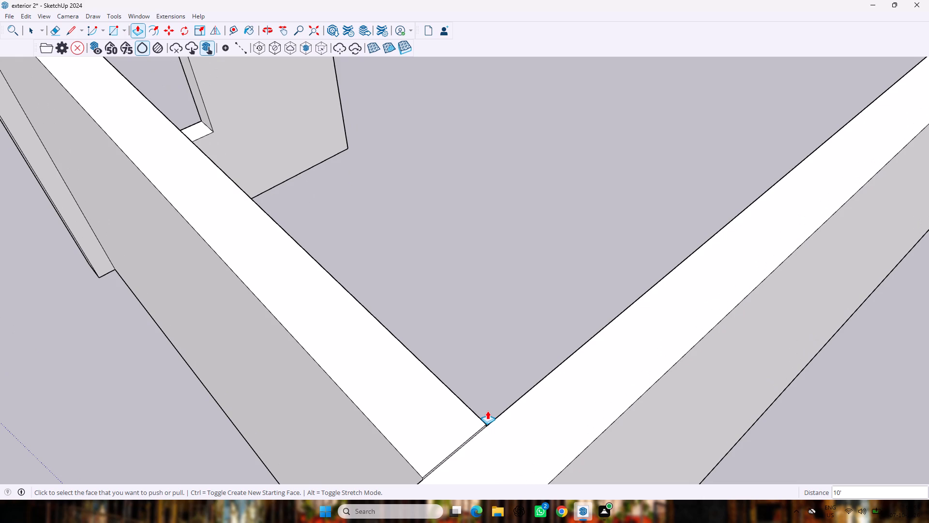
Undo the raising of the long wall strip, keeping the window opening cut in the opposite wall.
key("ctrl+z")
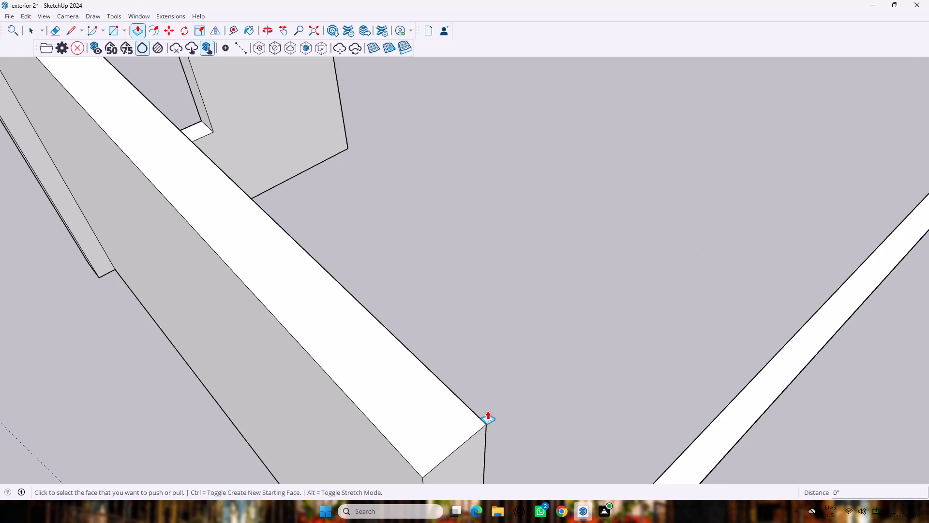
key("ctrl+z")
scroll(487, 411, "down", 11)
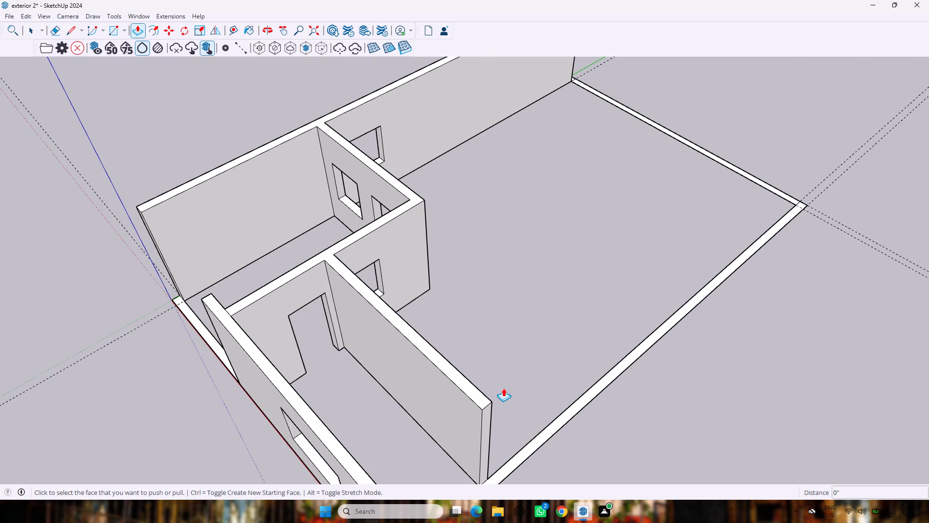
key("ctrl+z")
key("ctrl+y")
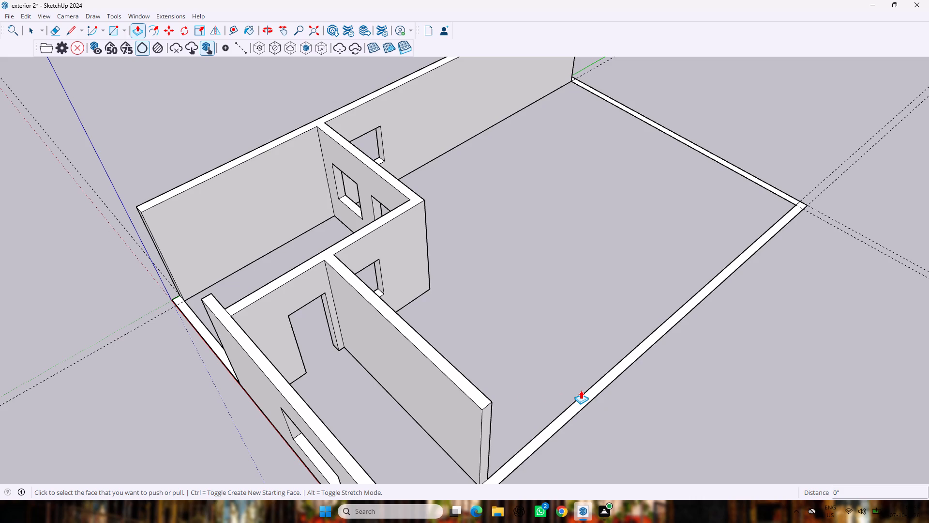
Raise the long wall strip opposite the windowed long wall by 10'.
left_click_drag(581, 397, 588, 349)
type("10'")
key("Return")
left_click(588, 349)
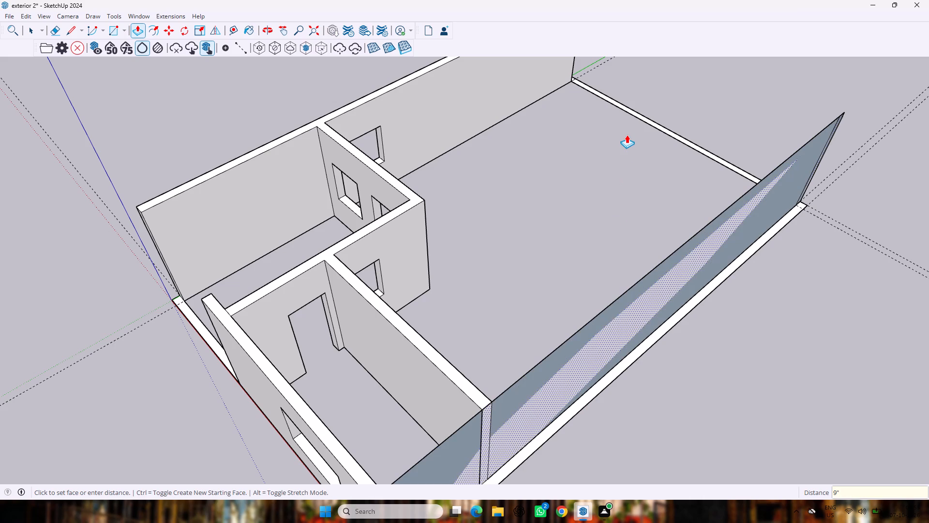
key("Escape")
Raise the small corner square by 10' where the front wall on the red axis meets the newly raised long wall.
scroll(610, 151, "up", 8)
scroll(608, 143, "down", 2)
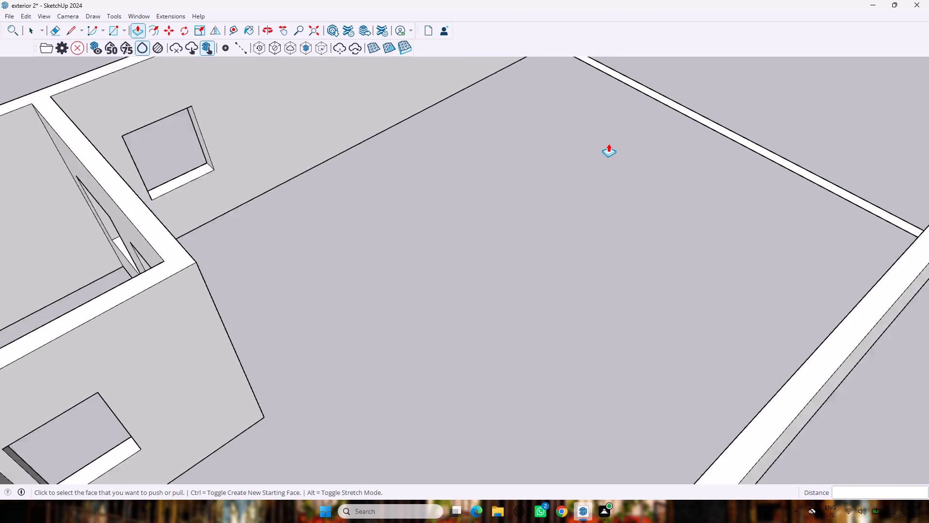
scroll(608, 143, "down", 12)
scroll(531, 320, "up", 12)
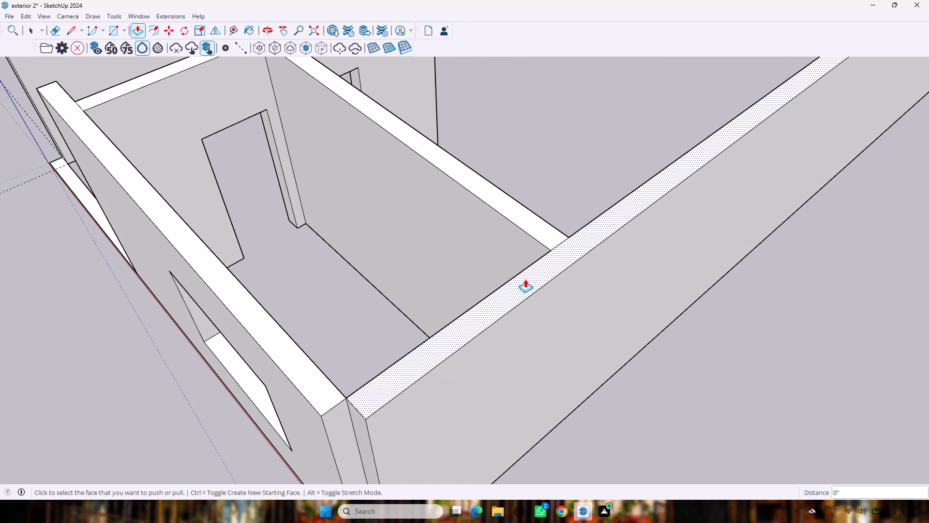
scroll(527, 273, "down", 5)
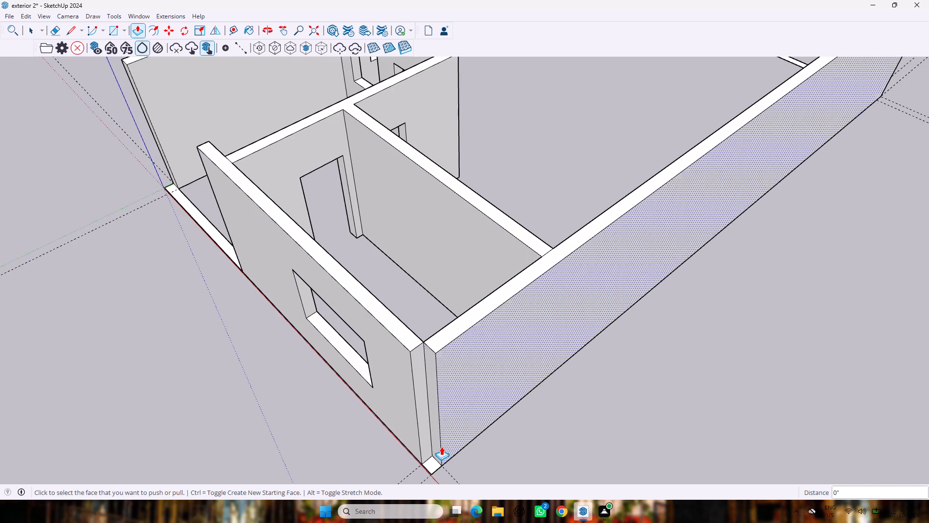
double_click(430, 462)
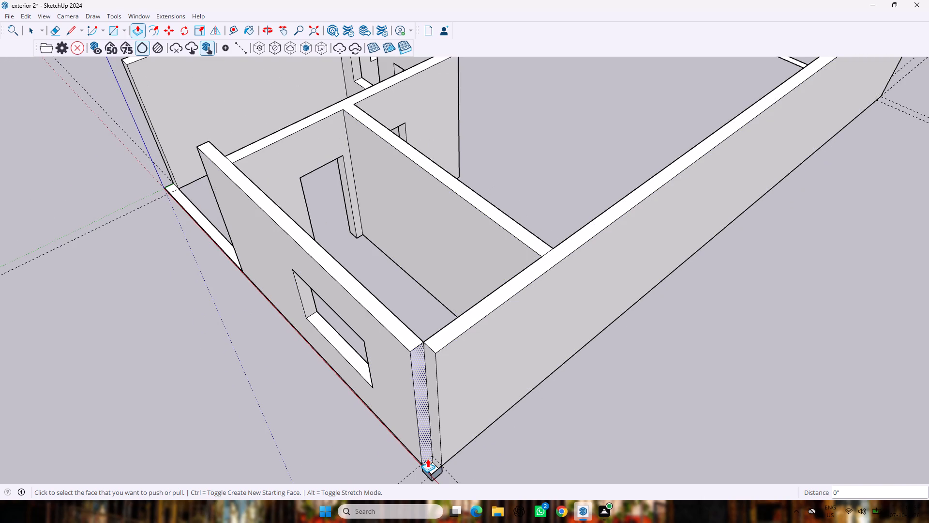
key("ctrl+z")
left_click_drag(432, 461, 446, 400)
type("10'")
key("Return")
Raise the back wall strip, at the far end of the plan opposite the front wall, by 10'.
scroll(613, 159, "down", 4)
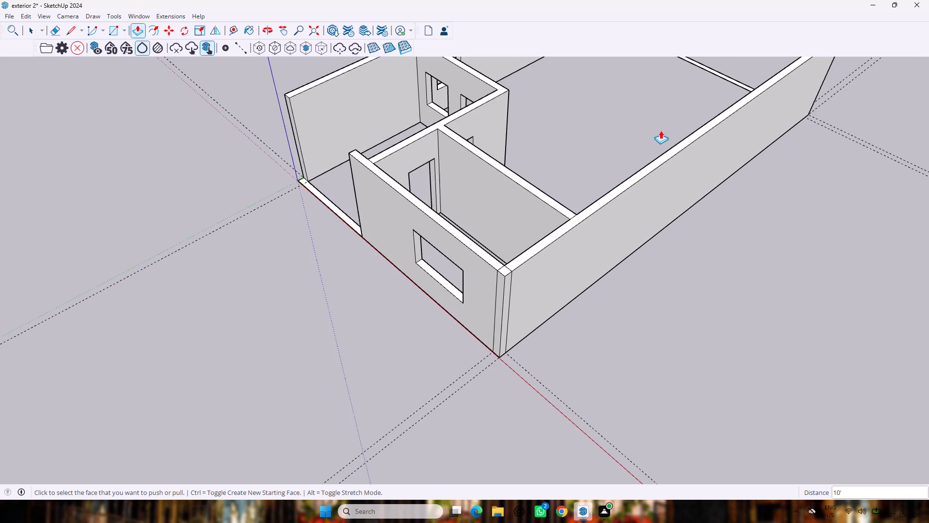
scroll(660, 130, "down", 4)
scroll(674, 104, "up", 4)
scroll(674, 103, "down", 9)
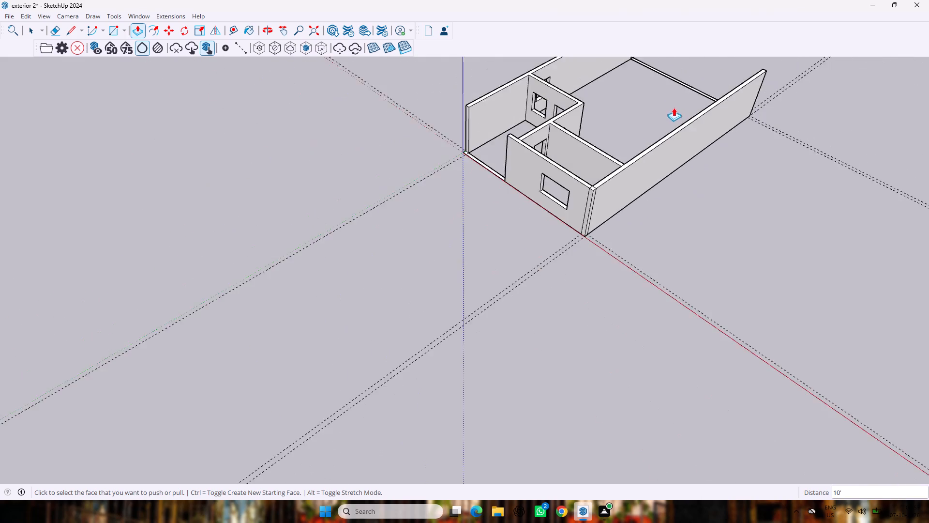
scroll(674, 108, "down", 6)
scroll(674, 113, "up", 3)
scroll(674, 113, "down", 10)
scroll(662, 80, "up", 4)
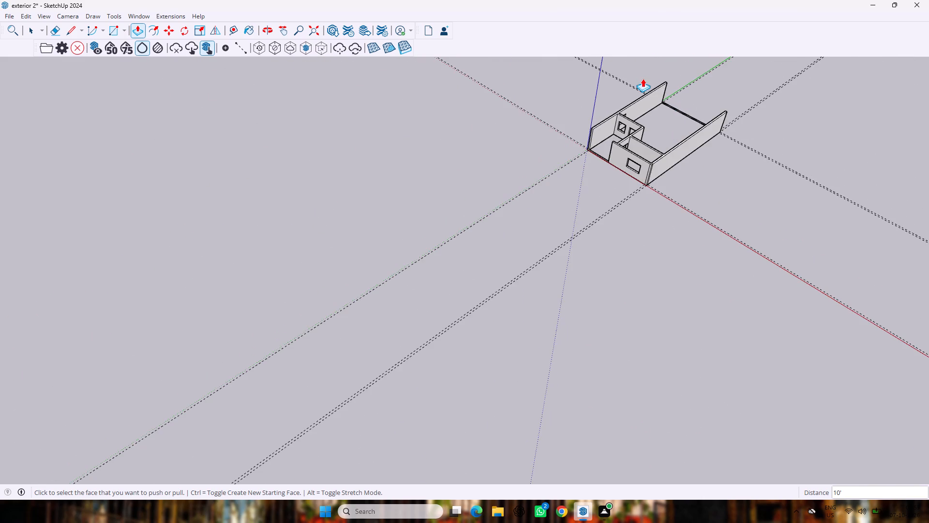
scroll(648, 86, "up", 20)
scroll(648, 86, "up", 7)
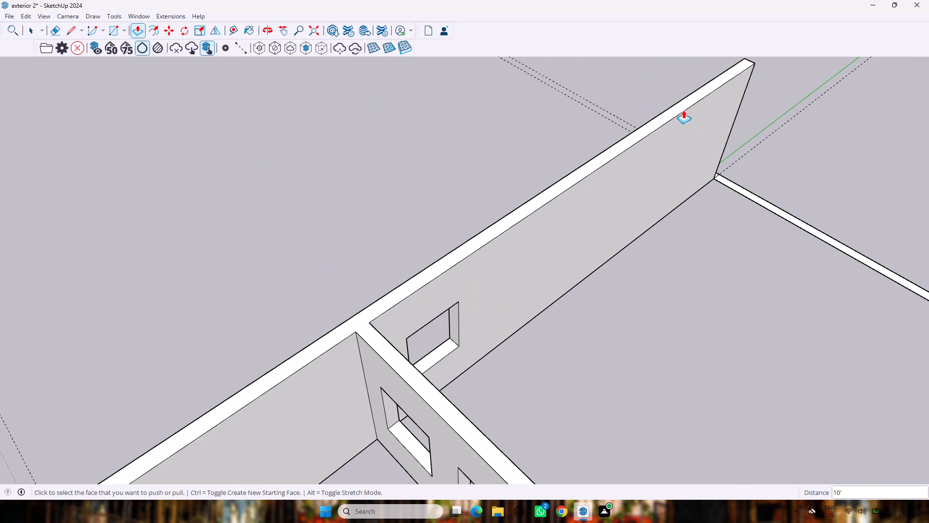
left_click(777, 206)
scroll(774, 197, "up", 8)
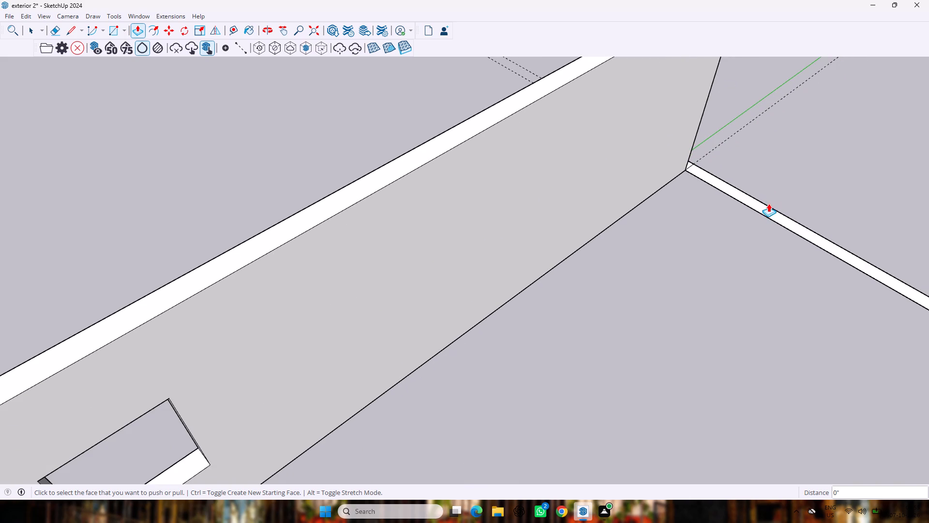
left_click_drag(764, 209, 765, 172)
type("10'")
key("Return")
scroll(764, 168, "down", 13)
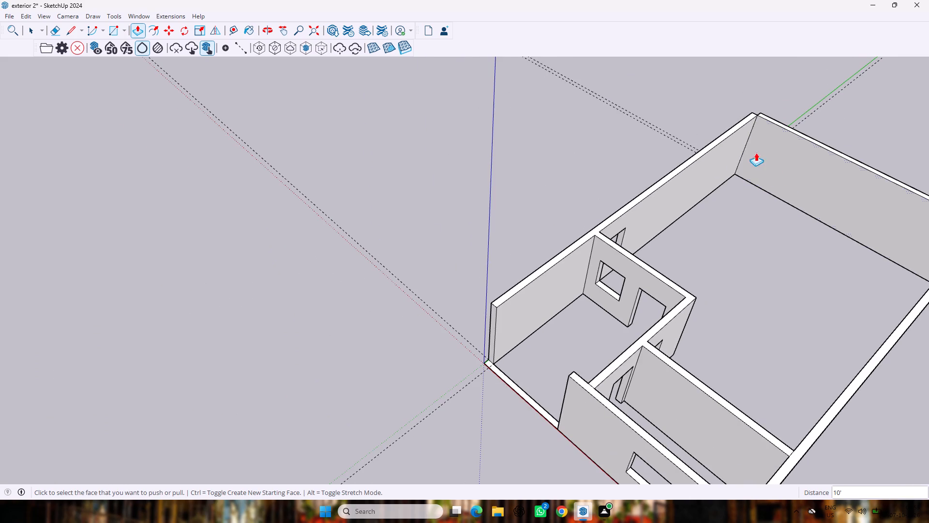
Raise the small corner square by 10' where the back wall meets the windowed long wall on the green axis.
middle_click_drag(571, 190, 680, 290)
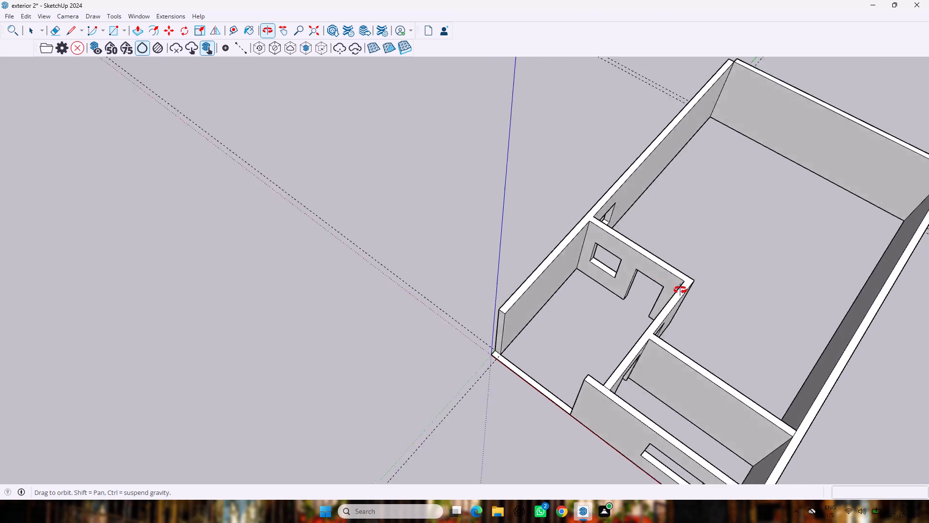
middle_click_drag(680, 290, 742, 272)
scroll(571, 136, "up", 4)
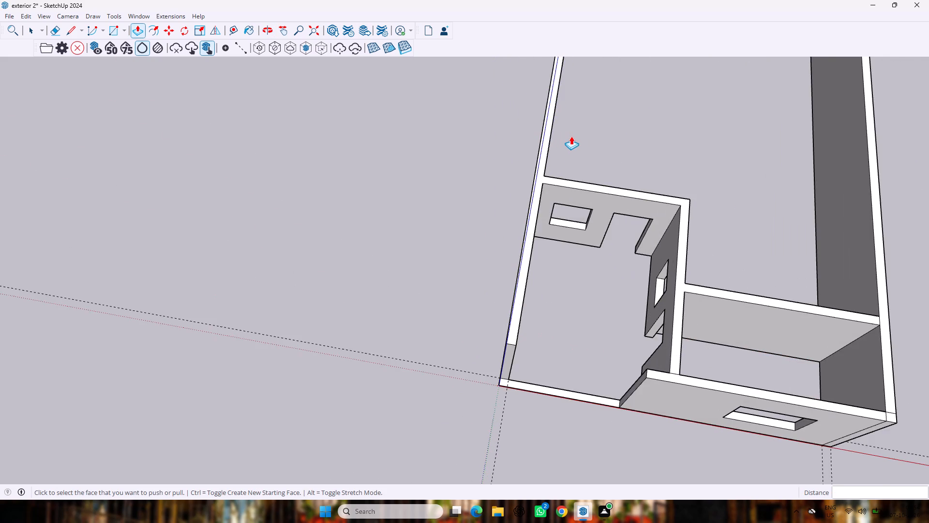
scroll(571, 136, "down", 16)
scroll(539, 72, "up", 4)
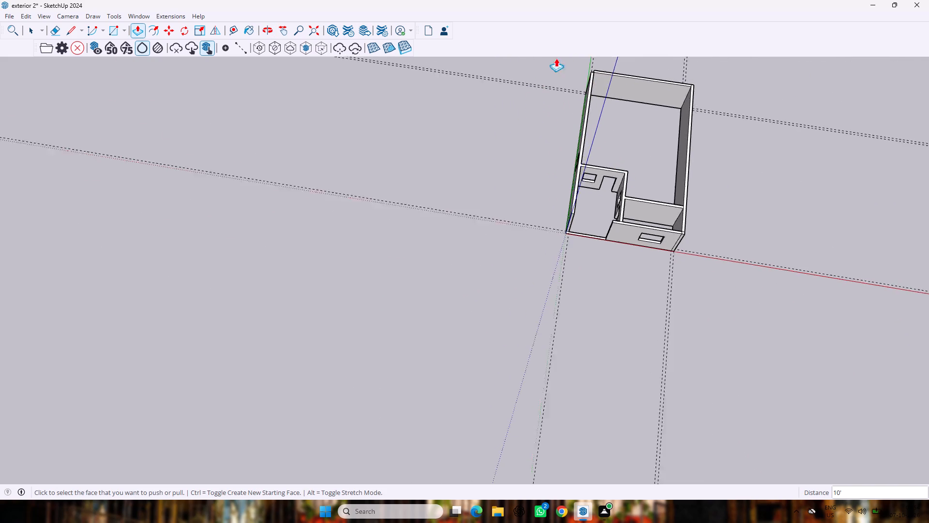
scroll(597, 54, "up", 12)
scroll(599, 82, "down", 7)
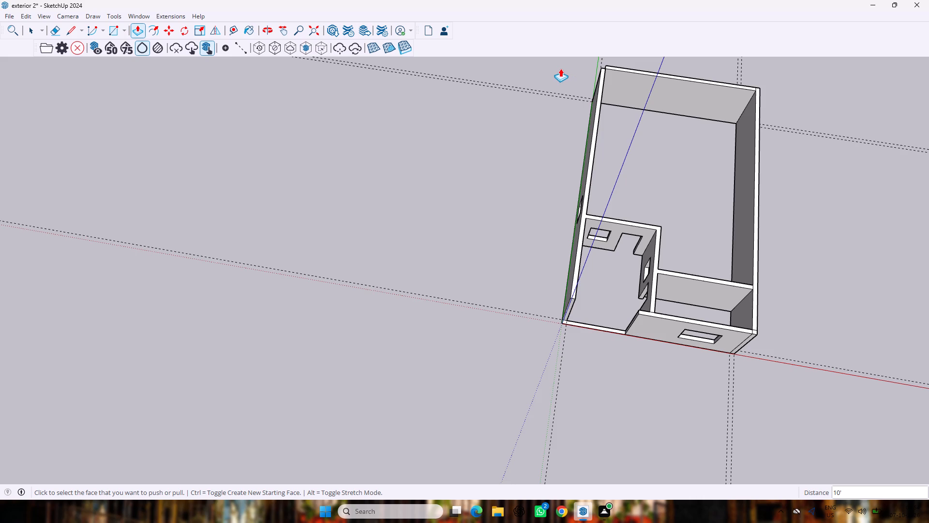
scroll(558, 67, "up", 12)
middle_click_drag(562, 66, 620, 118)
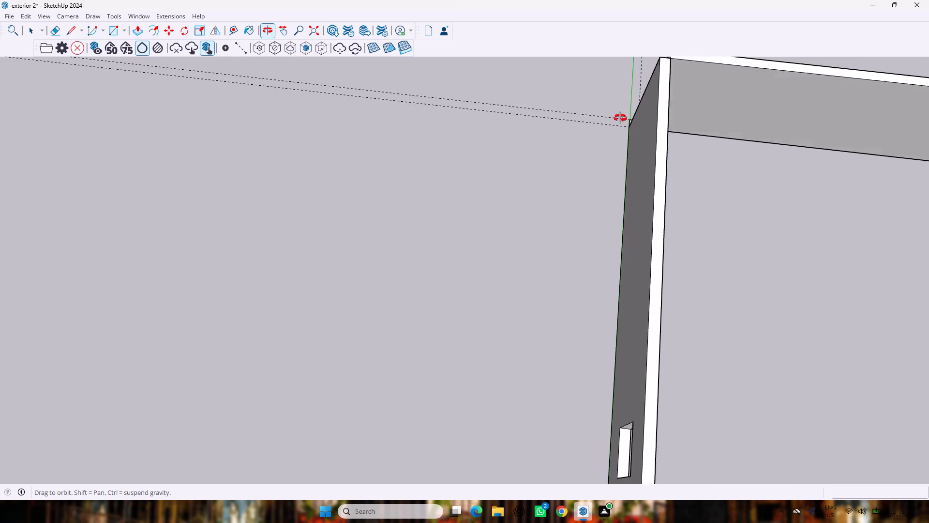
middle_click_drag(620, 118, 662, 123)
scroll(599, 99, "down", 12)
scroll(544, 63, "up", 5)
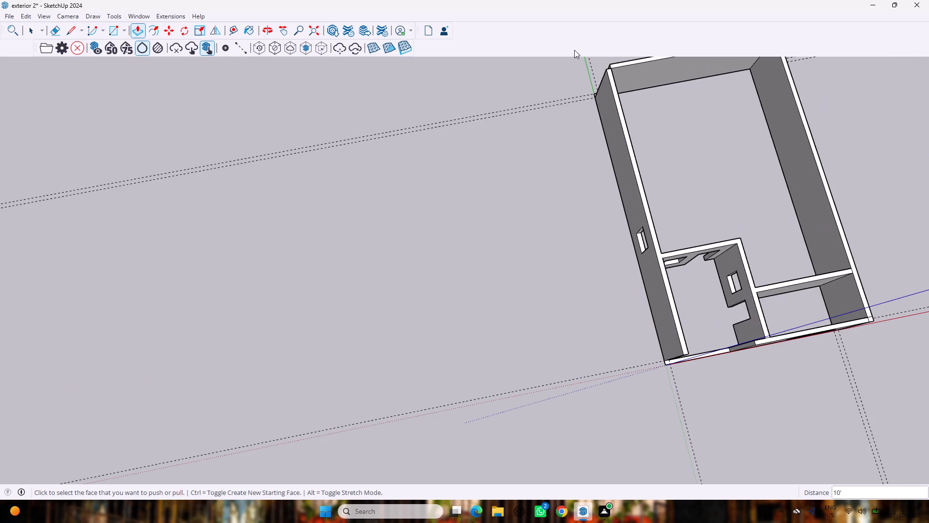
scroll(574, 50, "up", 7)
scroll(587, 83, "up", 19)
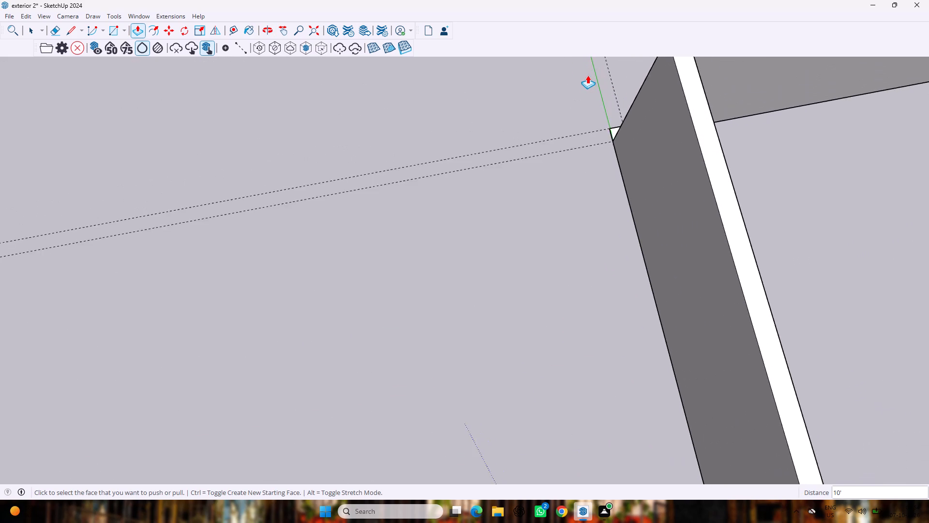
scroll(587, 75, "up", 8)
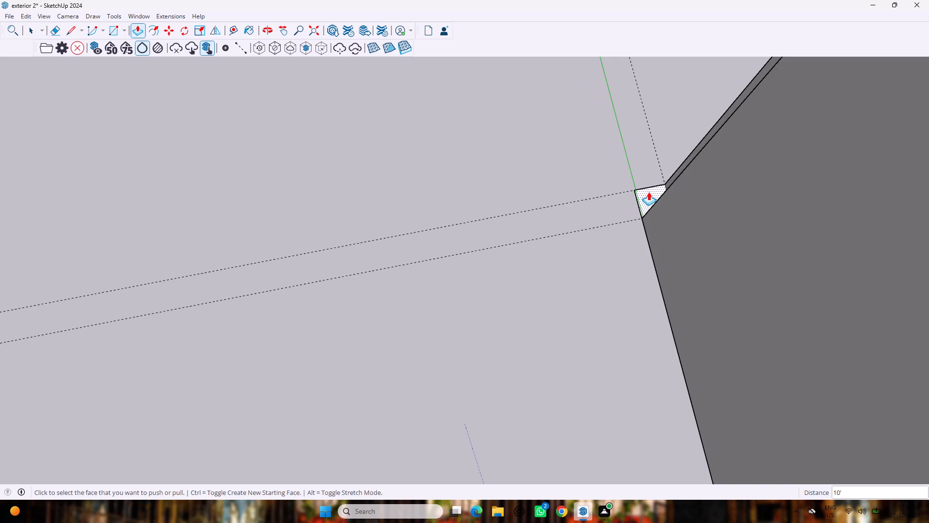
double_click(648, 192)
Erase the seam lines on the wall top and outer face at the corner of the back wall and windowed long wall.
scroll(645, 188, "down", 20)
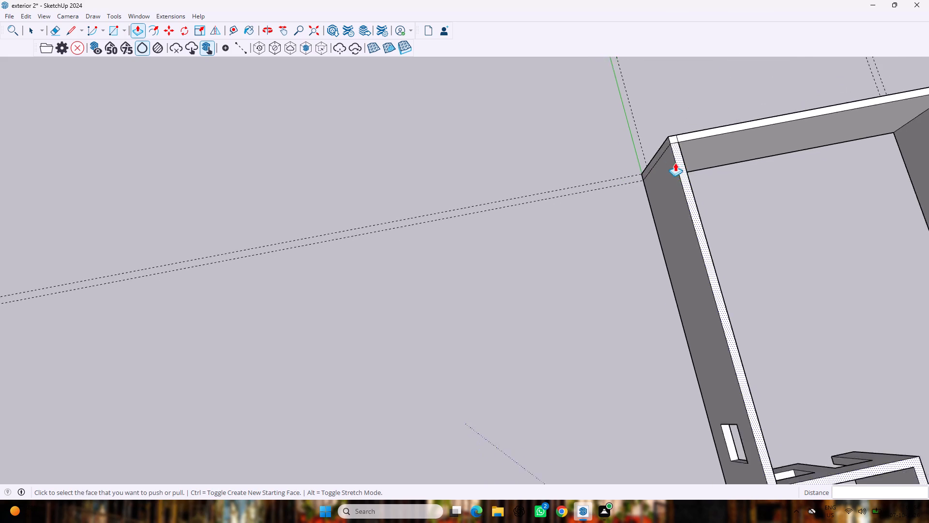
scroll(675, 163, "down", 7)
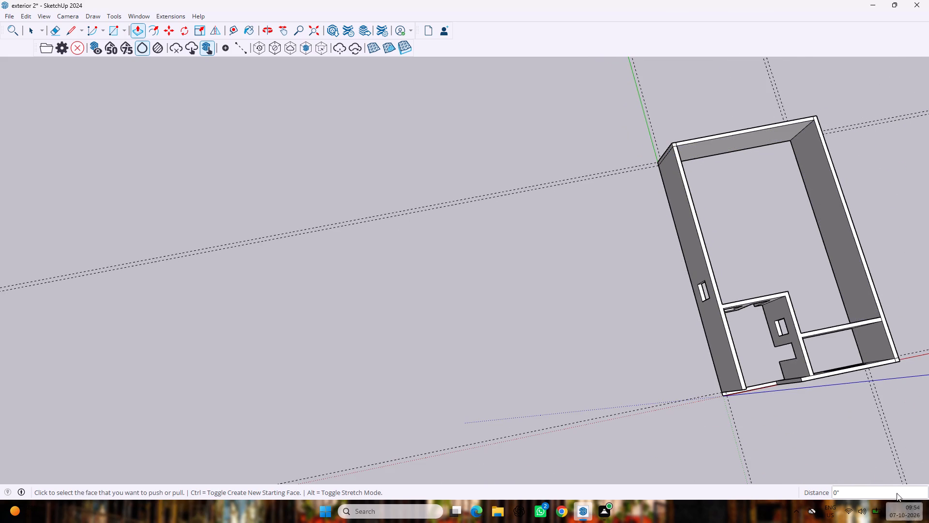
scroll(771, 442, "up", 4)
middle_click_drag(766, 430, 653, 352)
scroll(742, 419, "up", 1)
key("e")
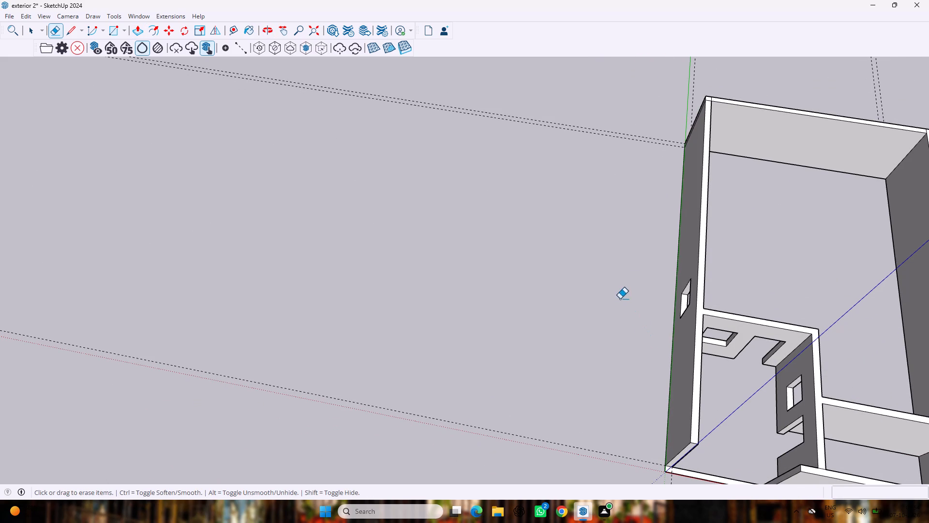
scroll(694, 95, "up", 17)
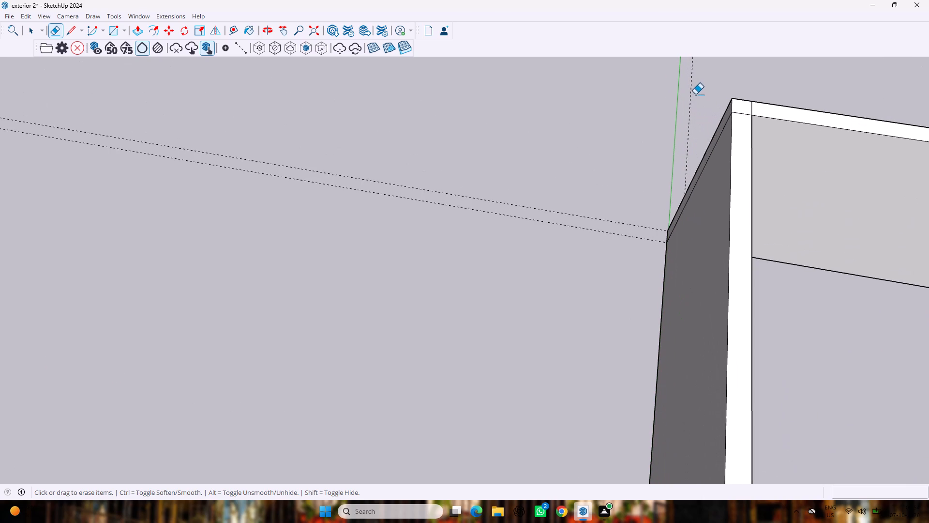
left_click_drag(742, 113, 749, 107)
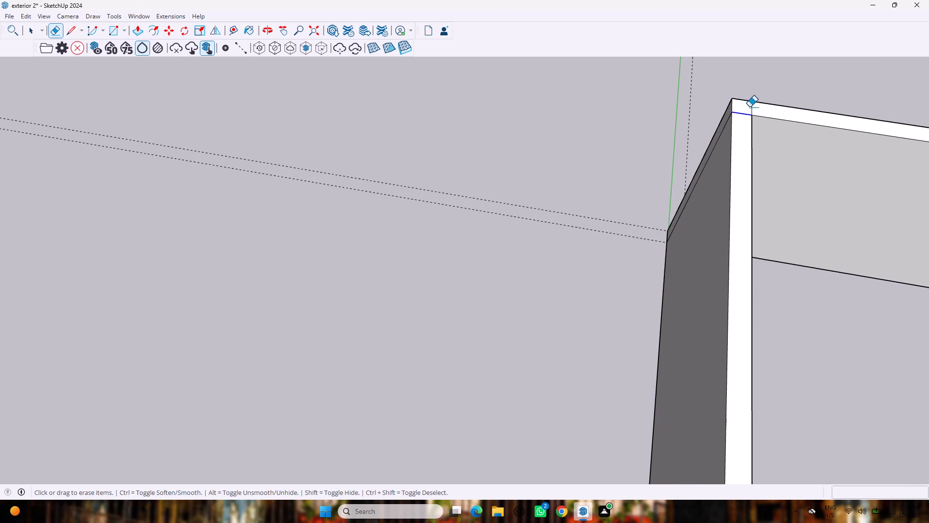
left_click_drag(749, 107, 755, 108)
left_click(720, 138)
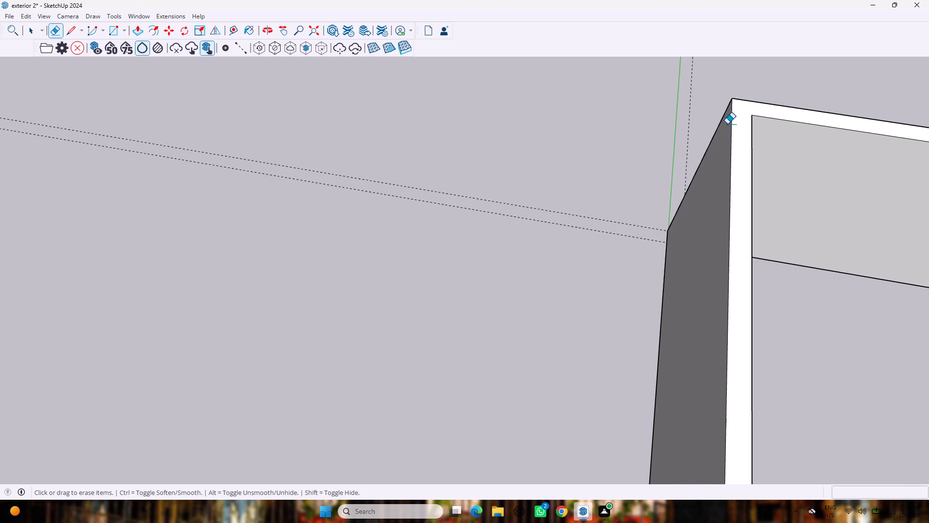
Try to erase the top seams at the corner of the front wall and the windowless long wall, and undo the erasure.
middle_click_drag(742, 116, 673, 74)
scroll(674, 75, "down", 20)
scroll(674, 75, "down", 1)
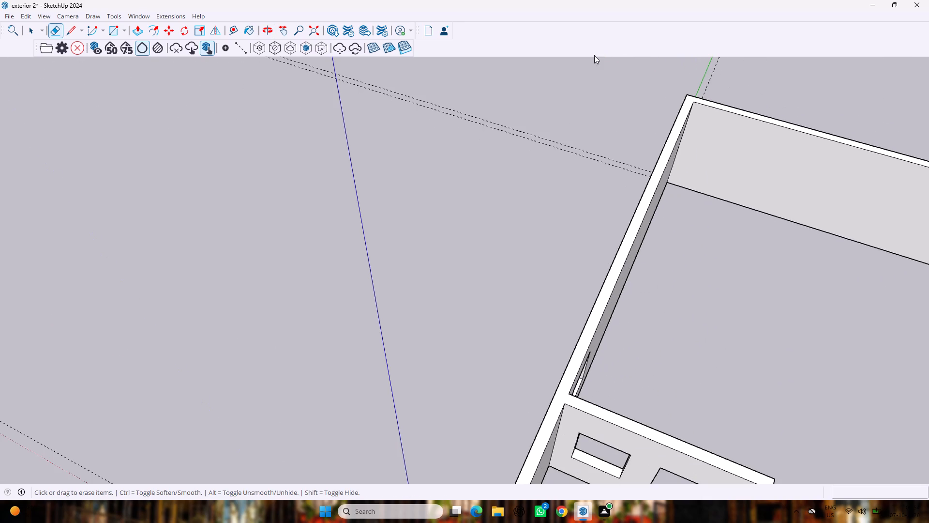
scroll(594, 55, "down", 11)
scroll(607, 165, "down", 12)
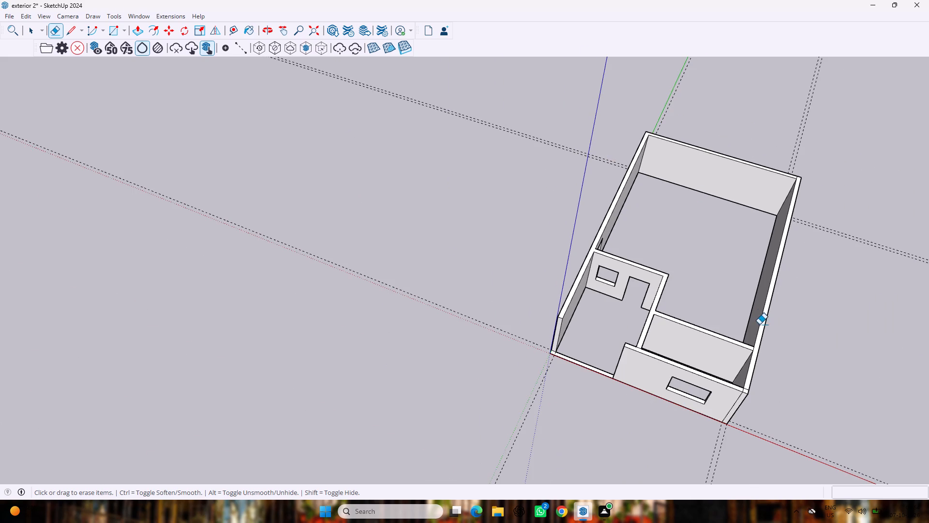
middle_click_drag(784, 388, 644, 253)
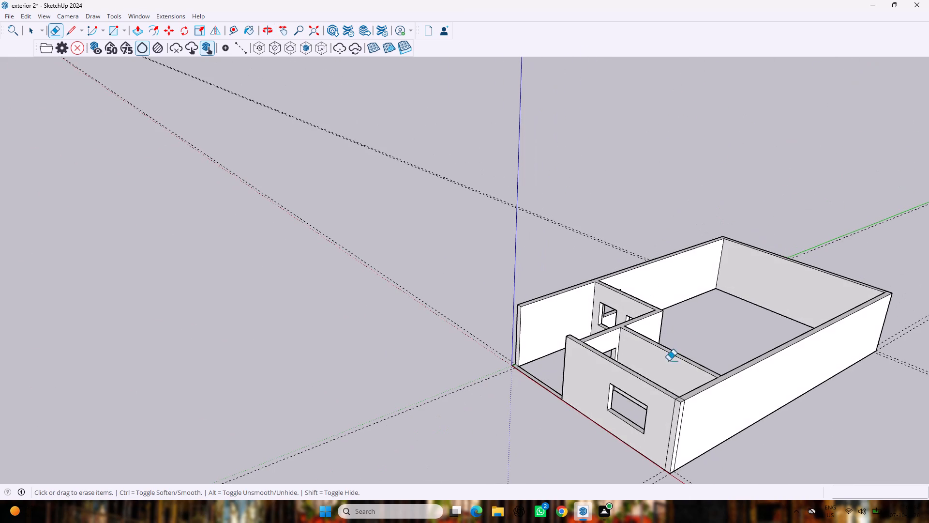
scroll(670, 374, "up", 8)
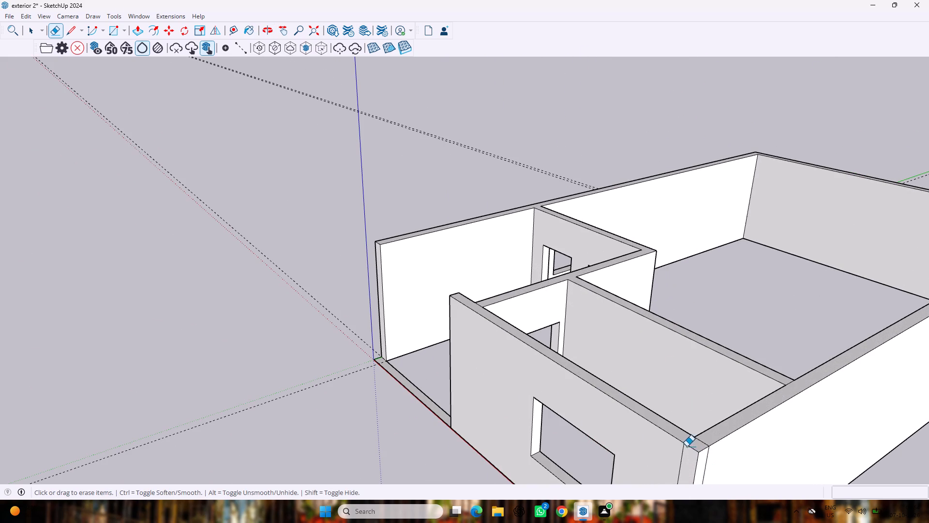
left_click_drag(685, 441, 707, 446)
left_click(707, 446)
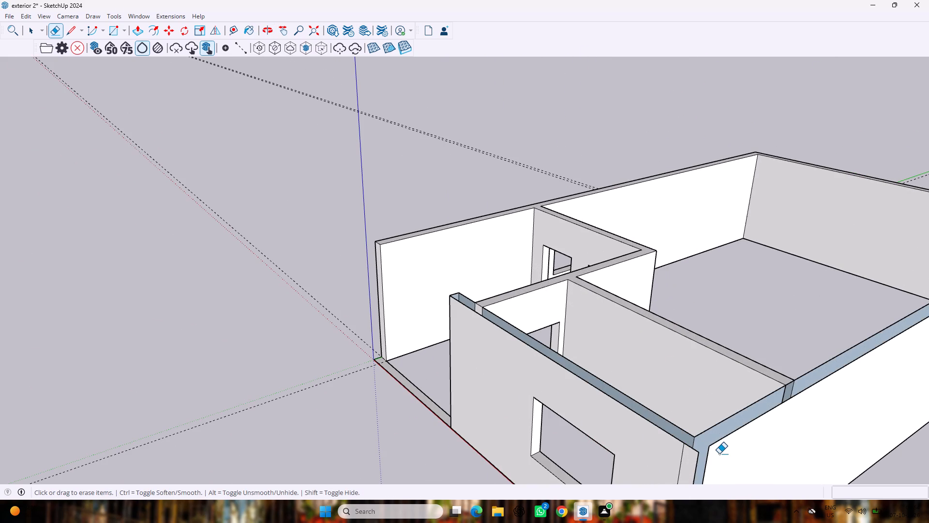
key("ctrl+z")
Erase the top seams and the vertical seams at the corner of the front wall and the windowless long wall.
scroll(717, 450, "up", 6)
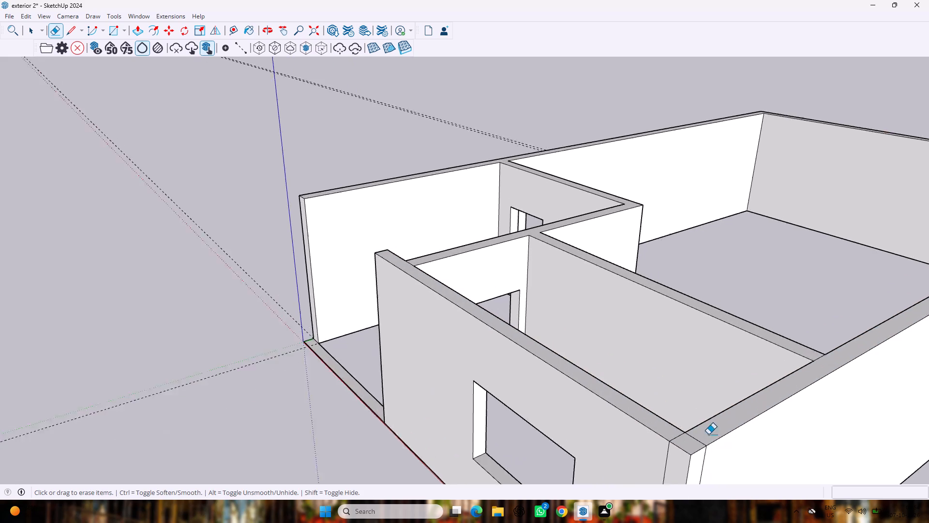
scroll(708, 434, "up", 5)
left_click_drag(699, 470, 686, 478)
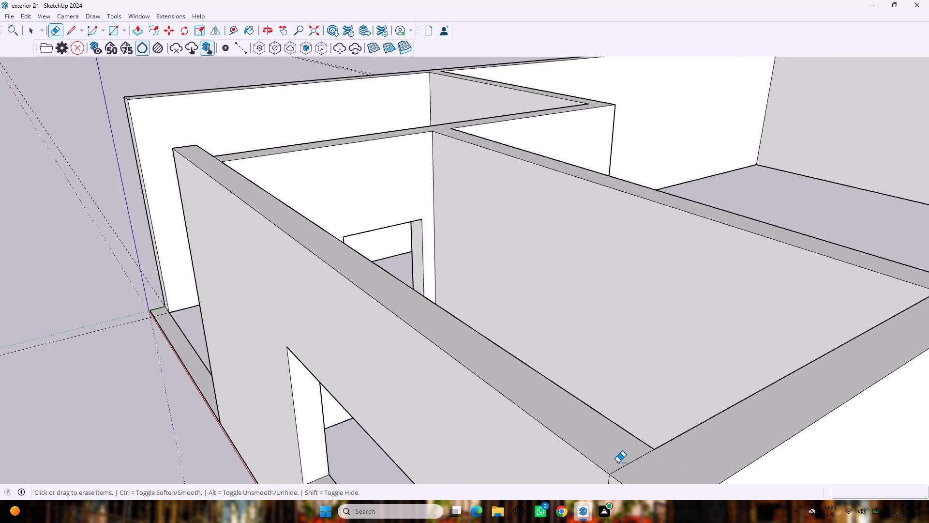
left_click_drag(618, 462, 630, 467)
scroll(629, 459, "down", 20)
scroll(629, 459, "down", 1)
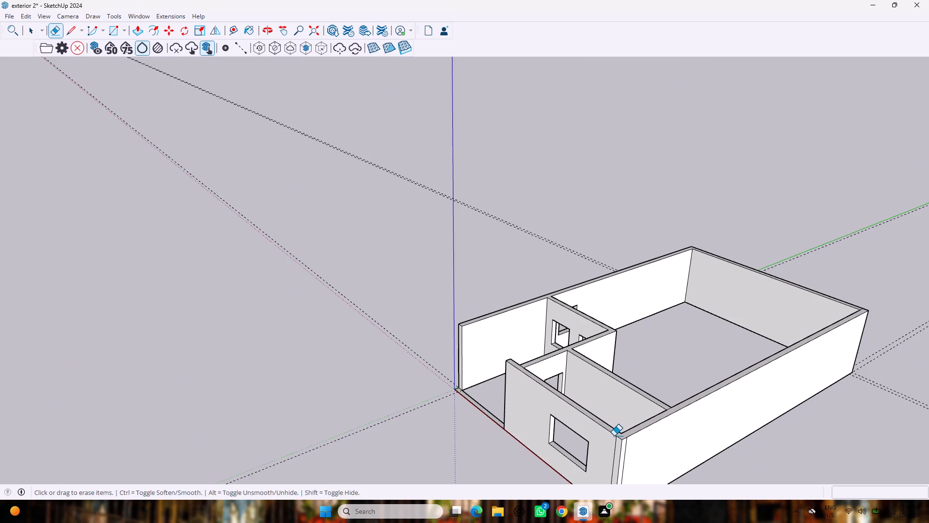
scroll(610, 468, "up", 7)
left_click_drag(609, 459, 620, 461)
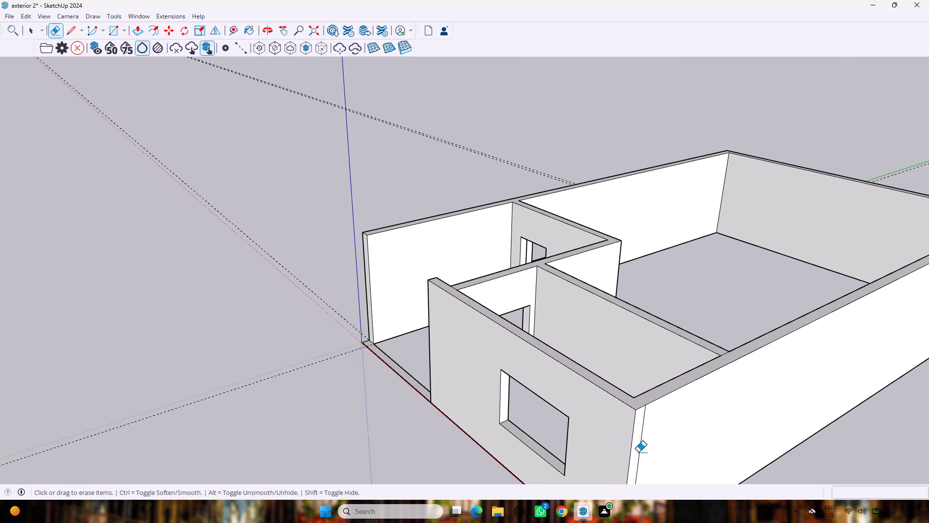
left_click(641, 451)
scroll(724, 392, "down", 7)
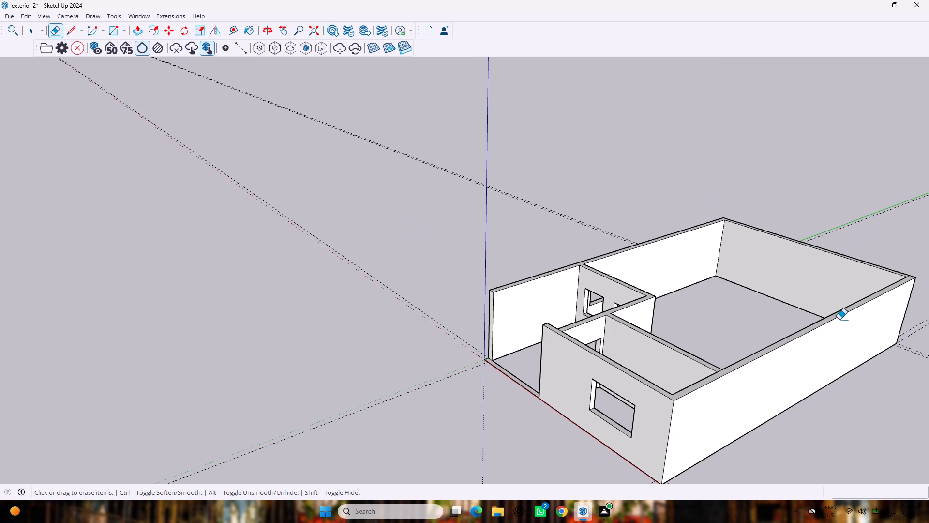
Erase the seam line on the wall top where the interior partition meets the windowless long wall.
scroll(769, 334, "up", 13)
scroll(604, 456, "down", 3)
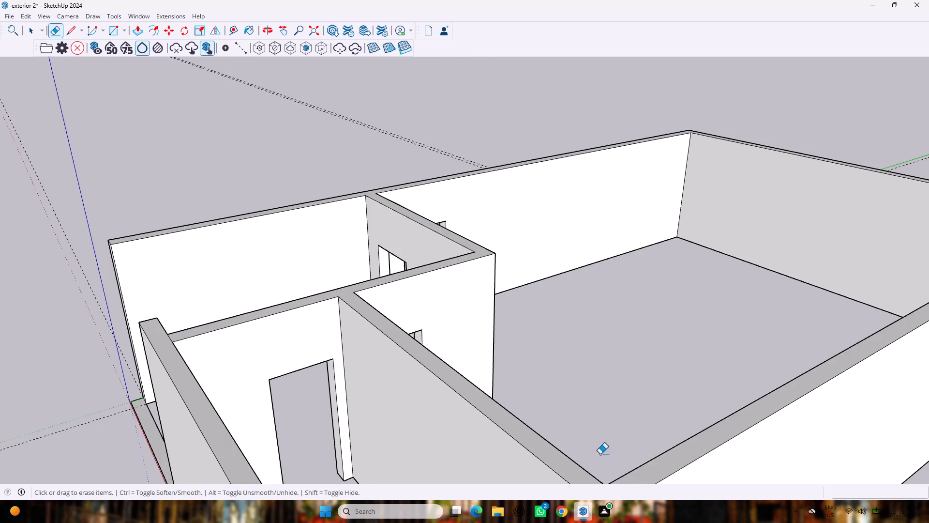
scroll(603, 490, "up", 1)
scroll(601, 483, "down", 11)
scroll(600, 482, "up", 3)
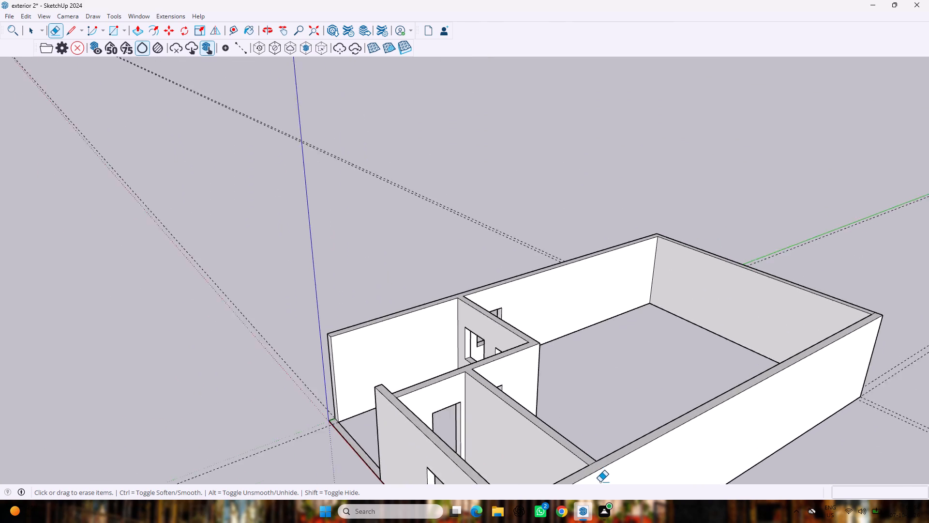
scroll(600, 482, "up", 5)
left_click_drag(591, 462, 584, 450)
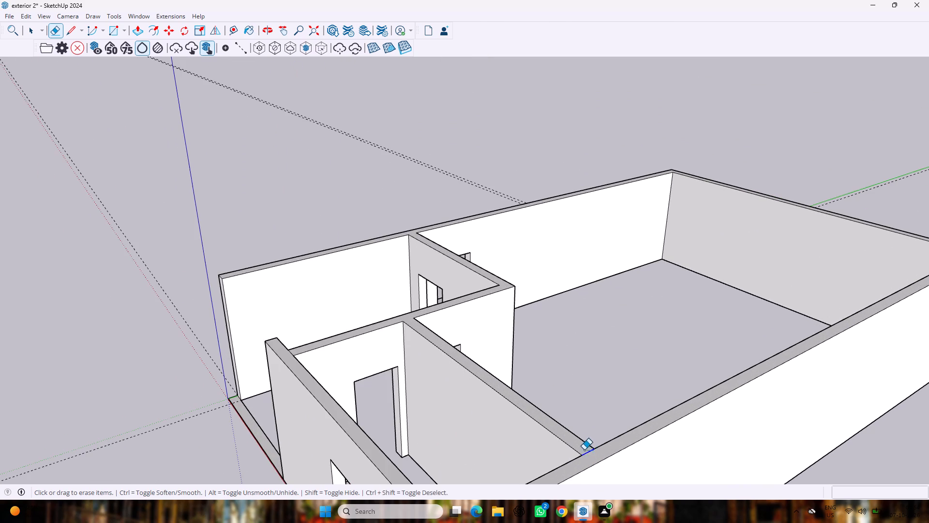
left_click_drag(584, 450, 580, 446)
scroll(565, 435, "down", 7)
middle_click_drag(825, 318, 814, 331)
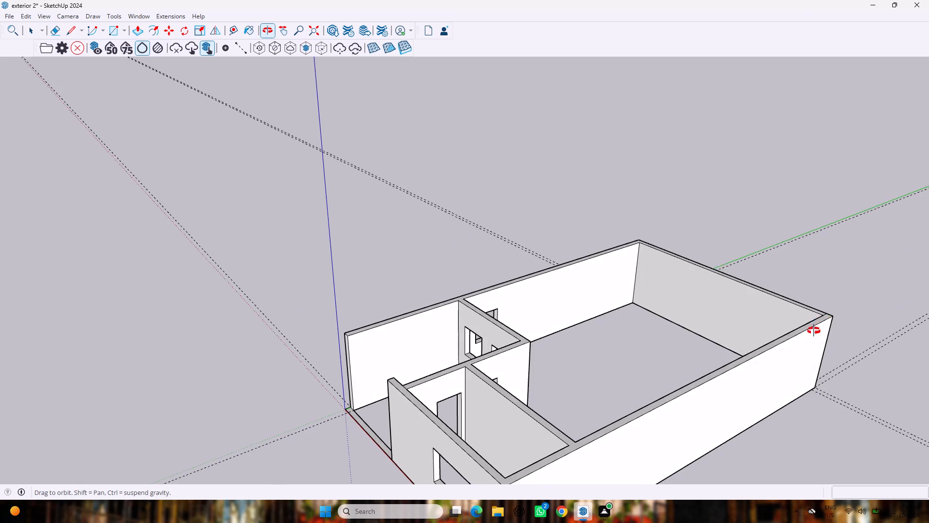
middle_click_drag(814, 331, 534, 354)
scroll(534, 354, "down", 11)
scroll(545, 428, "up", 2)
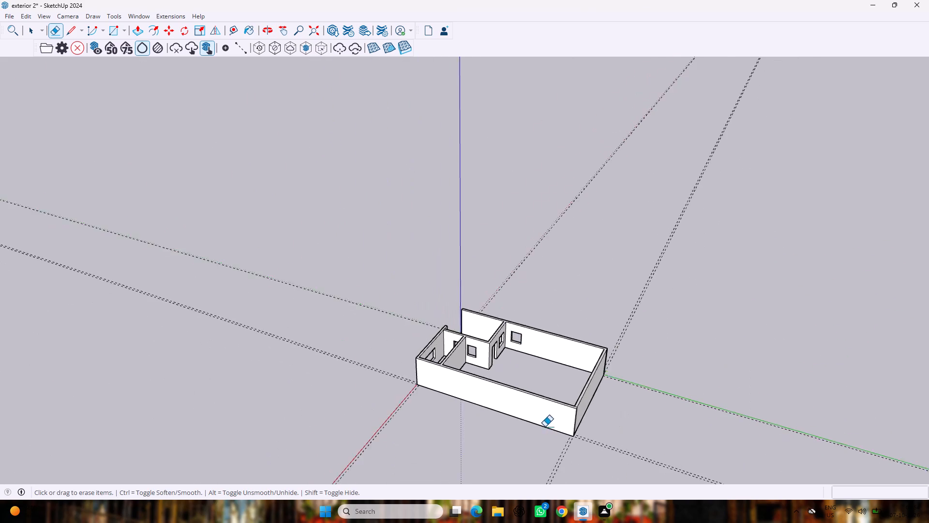
Erase the vertical seam on the back wall's outer face at the corner with the windowed long wall.
scroll(545, 427, "up", 7)
scroll(623, 405, "up", 9)
middle_click_drag(616, 386, 540, 371)
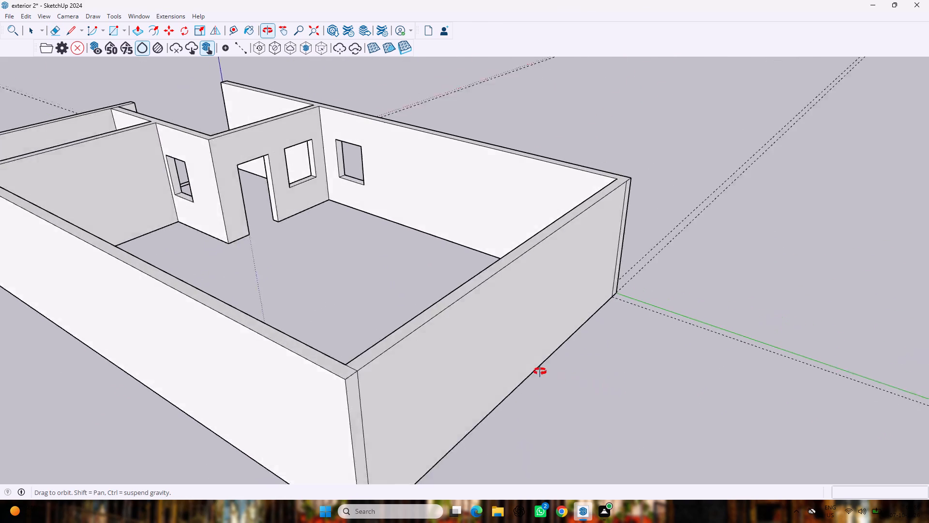
middle_click_drag(540, 371, 528, 362)
left_click_drag(614, 196, 610, 200)
left_click(610, 200)
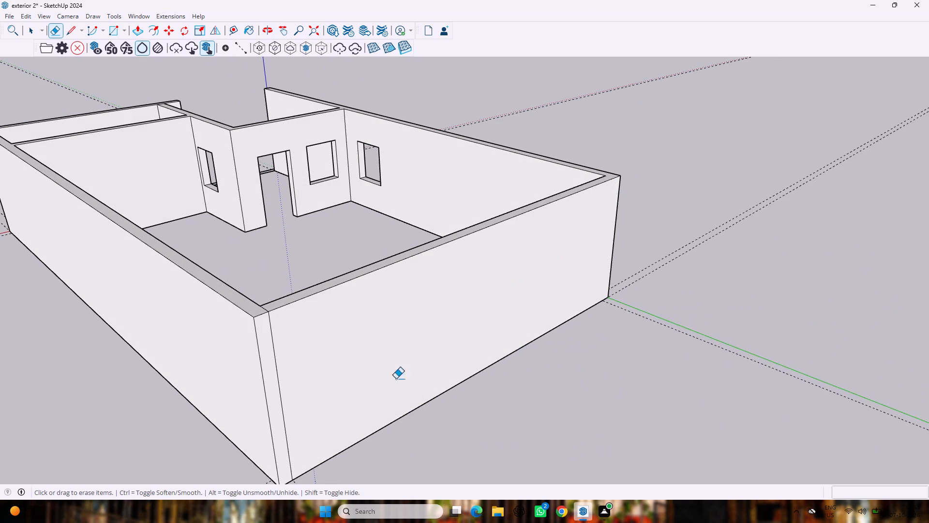
Erase the vertical seam and the wall-top seam at the corner of the back wall and the windowless long wall.
left_click(284, 399)
middle_click_drag(275, 348, 305, 388)
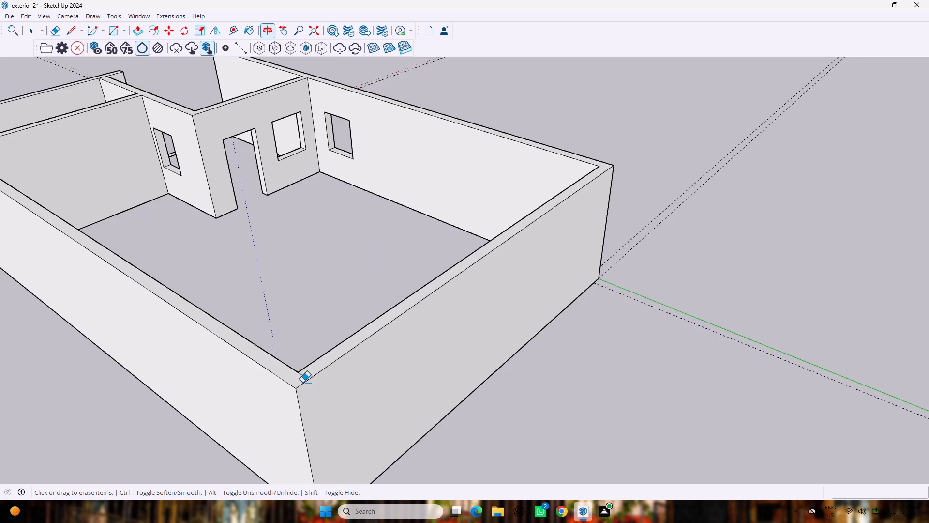
scroll(301, 381, "up", 4)
left_click_drag(306, 375, 304, 380)
scroll(293, 369, "down", 13)
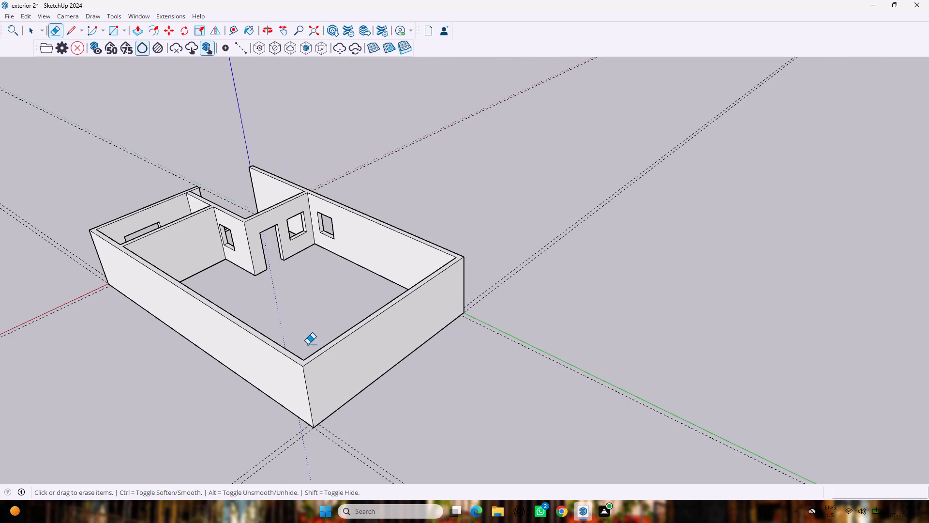
Draw a line about 9" long across the top of the windowed long wall, in line with the porch partition's front face.
middle_click_drag(72, 245, 619, 151)
scroll(621, 327, "up", 3)
middle_click_drag(598, 300, 610, 350)
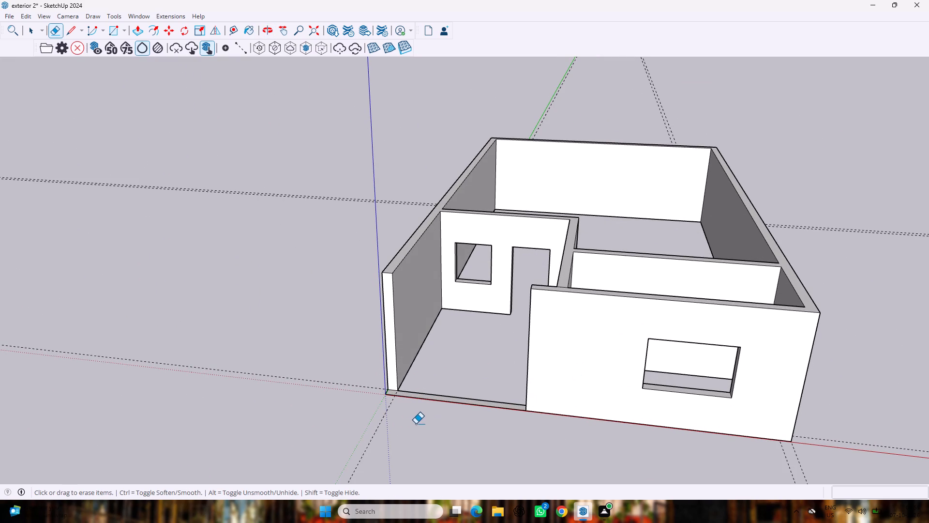
scroll(412, 392, "down", 1)
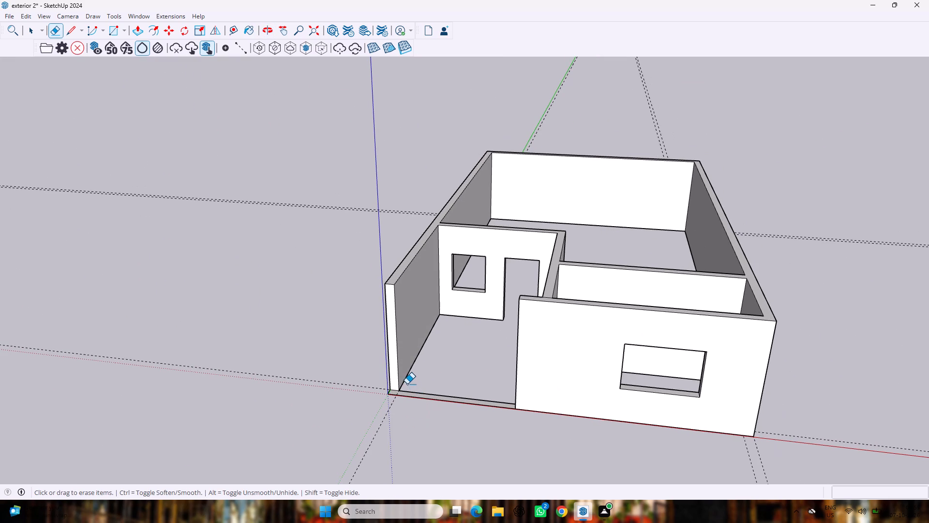
key("space")
key("l")
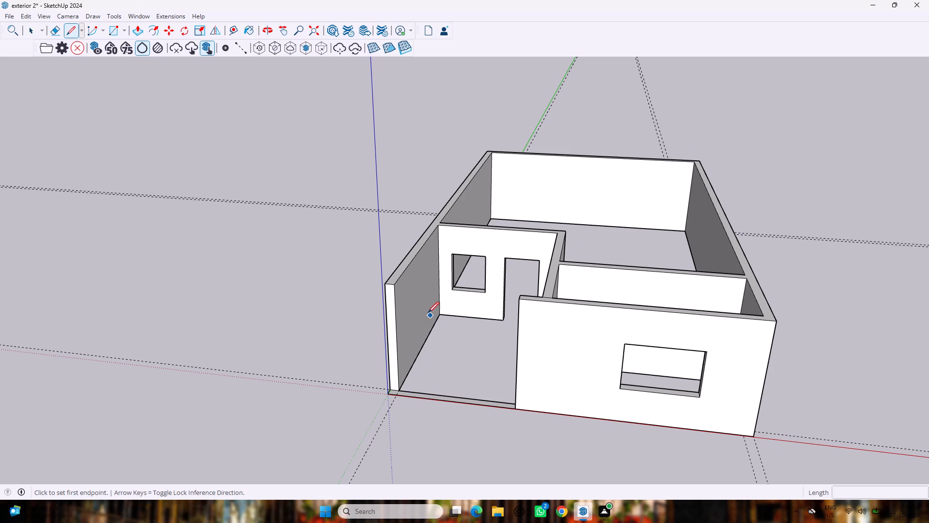
scroll(394, 283, "up", 8)
middle_click_drag(396, 207, 459, 295)
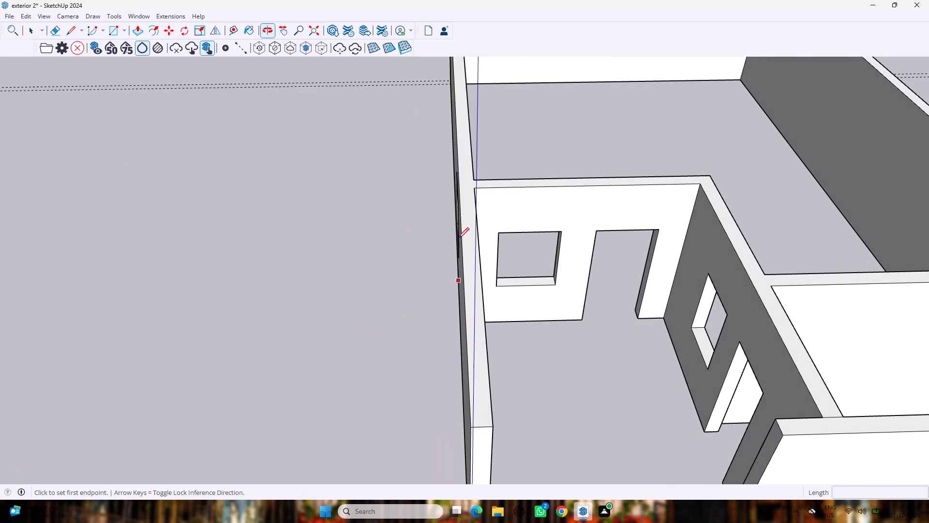
scroll(453, 214, "up", 6)
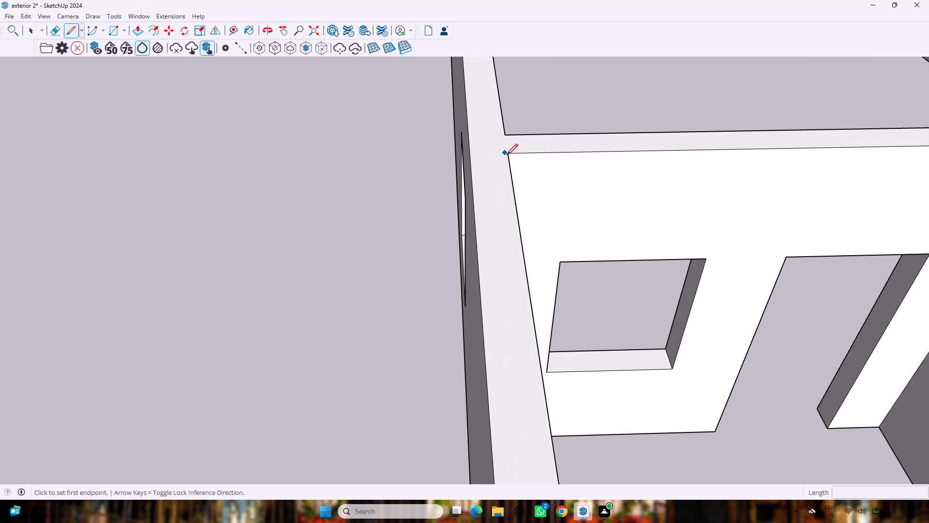
left_click(507, 155)
left_click(470, 159)
middle_click_drag(372, 168, 556, 219)
key("space")
Push the top face of the long wall's porch section down 4'.
scroll(556, 215, "down", 9)
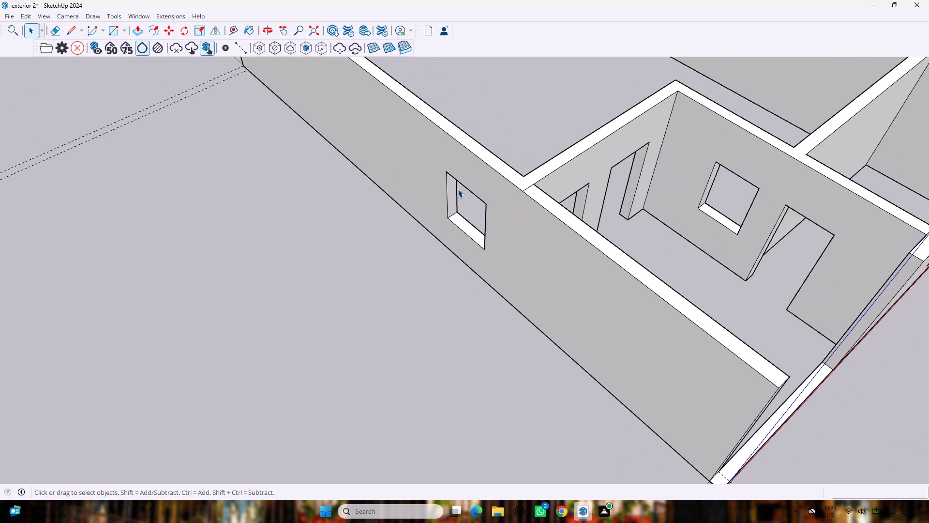
key("p")
middle_click_drag(878, 257, 703, 242)
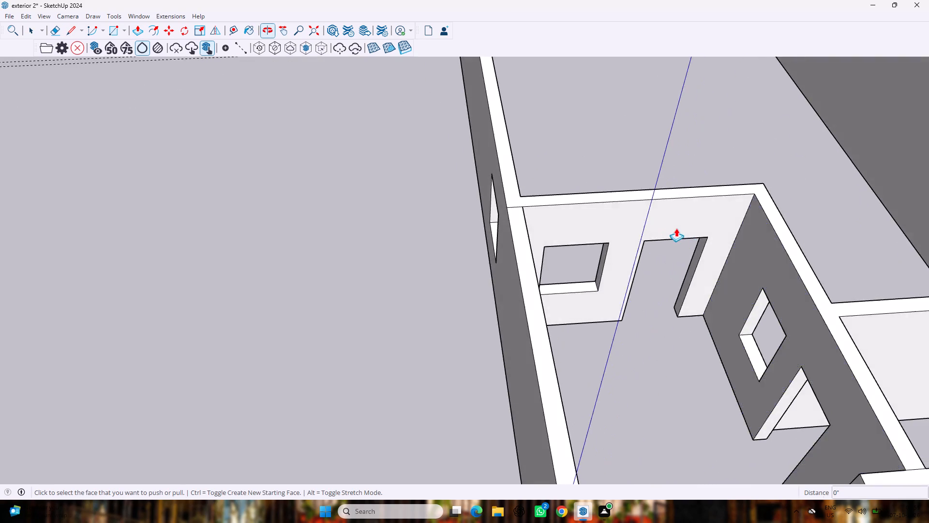
scroll(668, 231, "down", 5)
scroll(592, 292, "up", 3)
left_click_drag(594, 284, 601, 300)
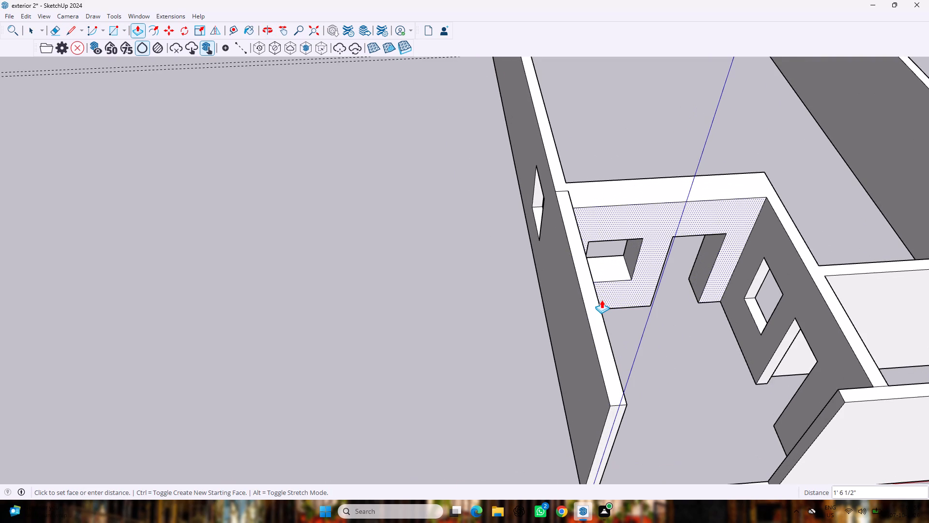
left_click_drag(601, 300, 601, 299)
key("Escape")
left_click(596, 305)
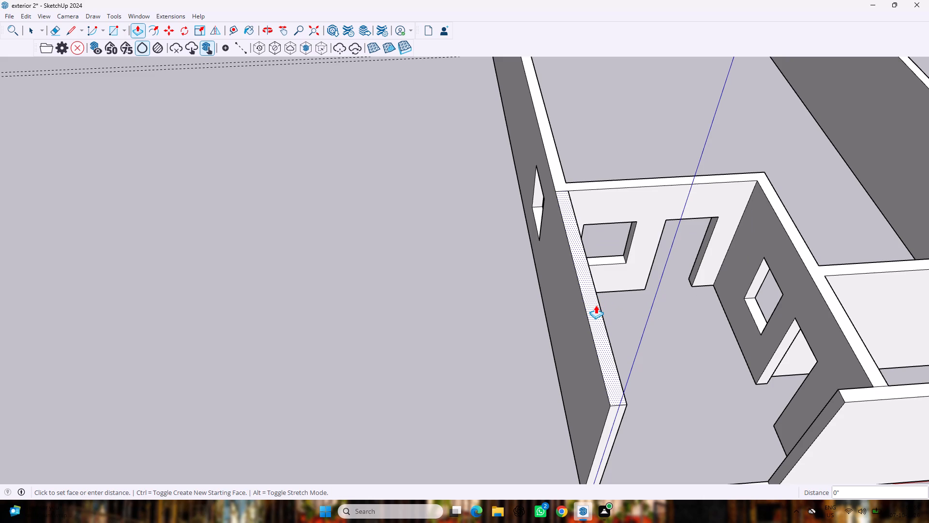
type("4'")
key("Return")
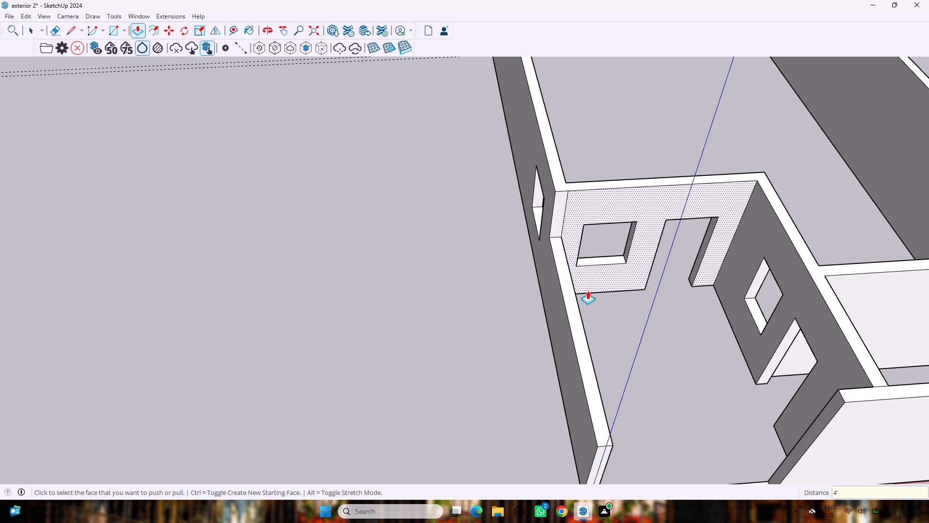
Place a guide across the base strip at the porch opening, 2' 3 3/4" from the lowered wall's outer side.
middle_click_drag(646, 351, 567, 229)
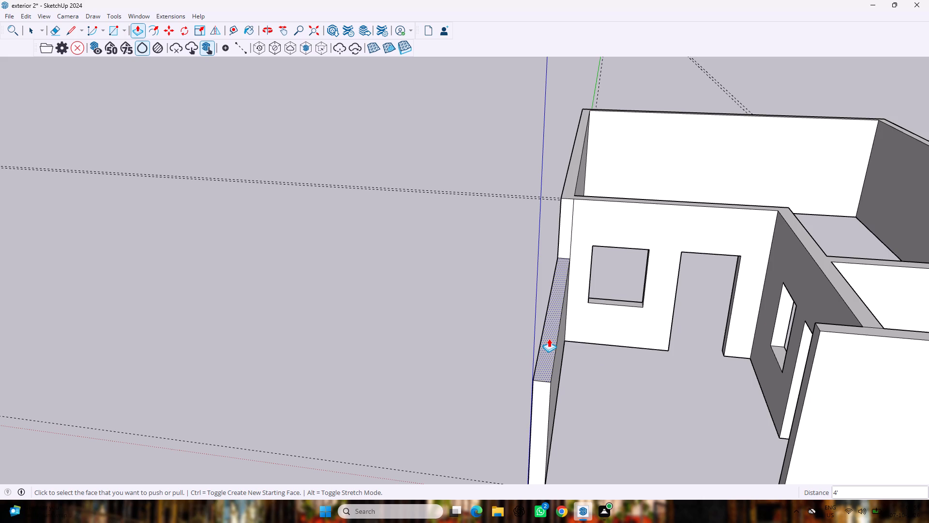
scroll(543, 413, "up", 1)
scroll(542, 407, "down", 2)
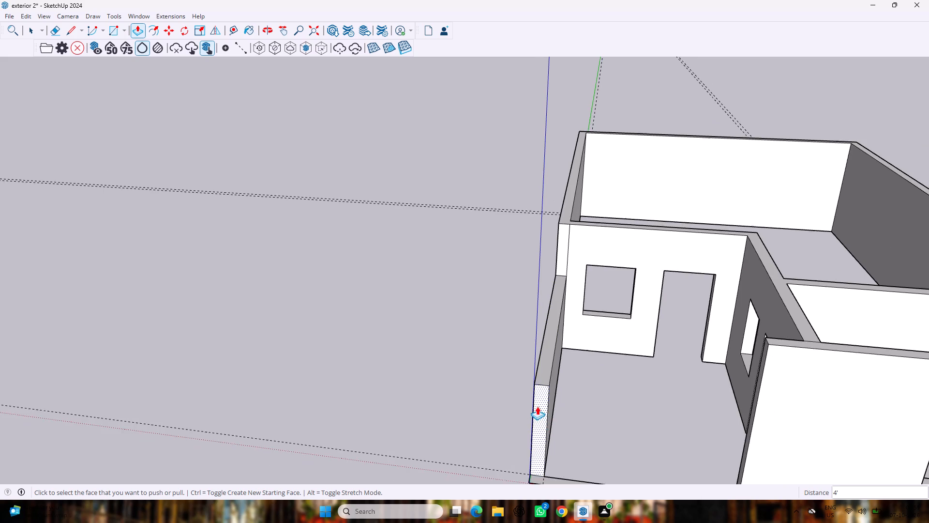
scroll(537, 406, "down", 4)
scroll(535, 476, "up", 7)
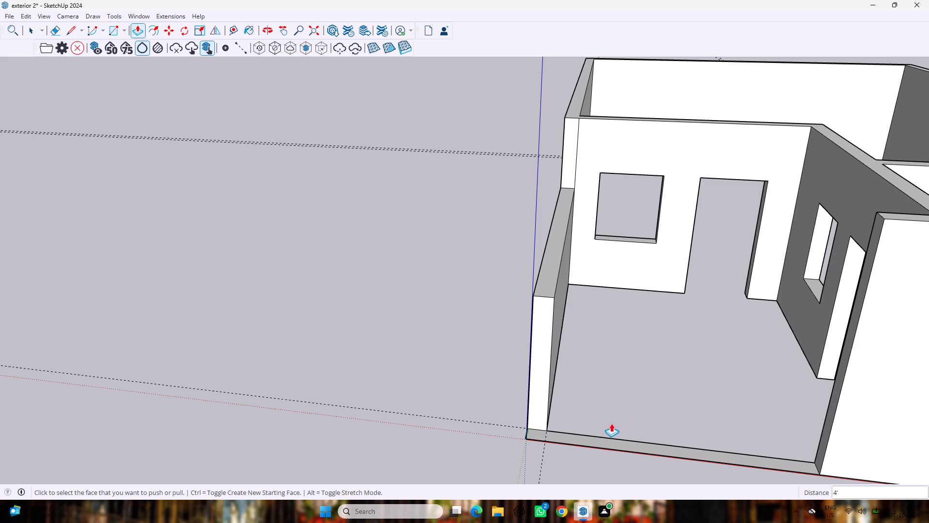
key("l")
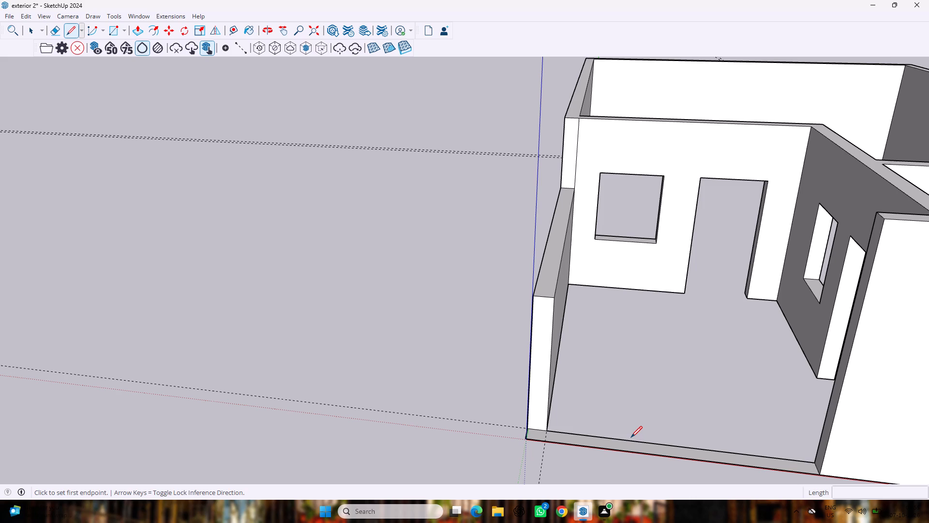
key("t")
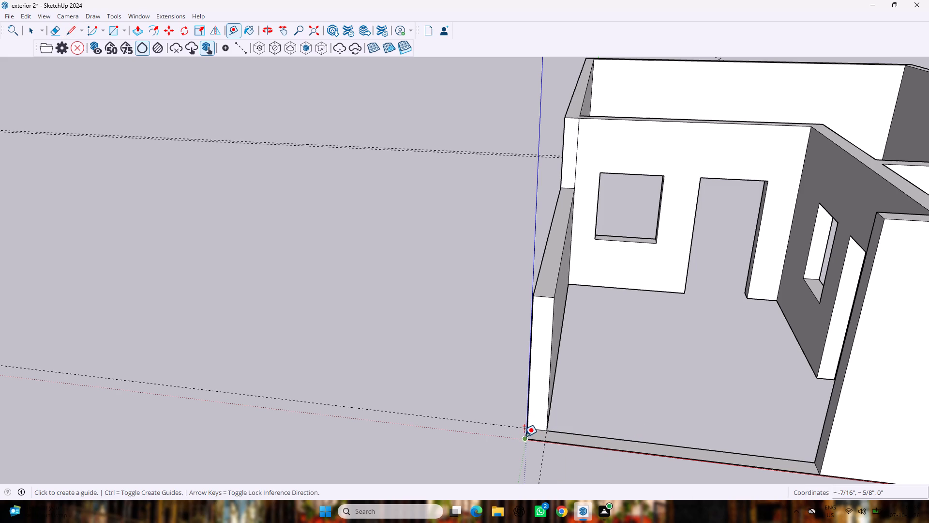
scroll(518, 423, "up", 4)
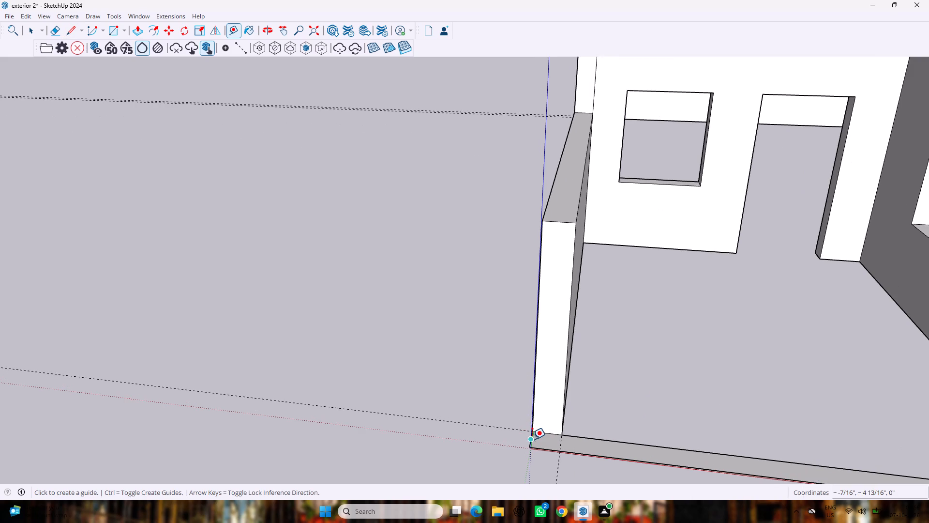
left_click(531, 439)
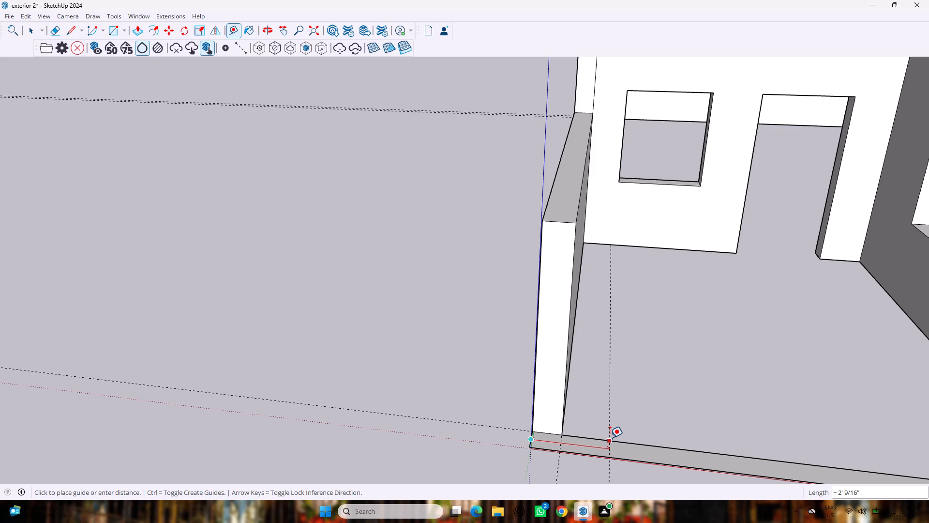
scroll(610, 438, "down", 3)
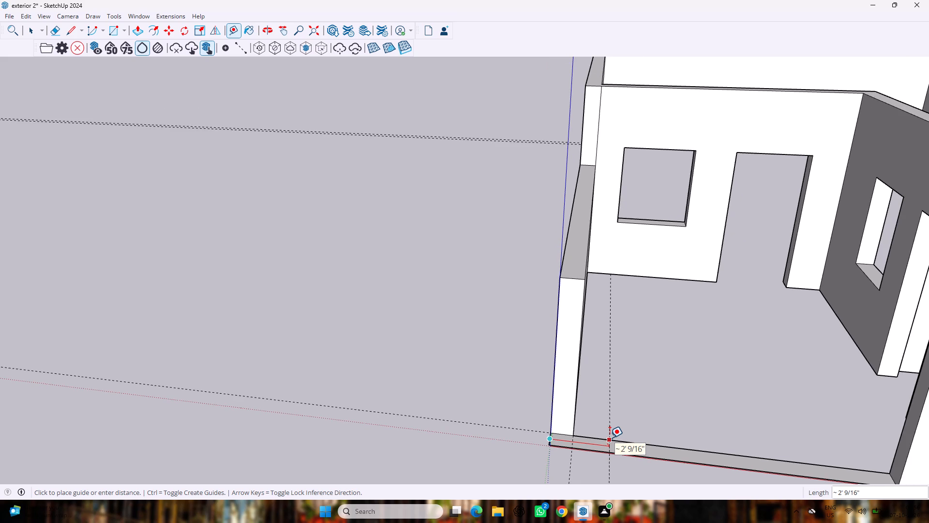
left_click(617, 445)
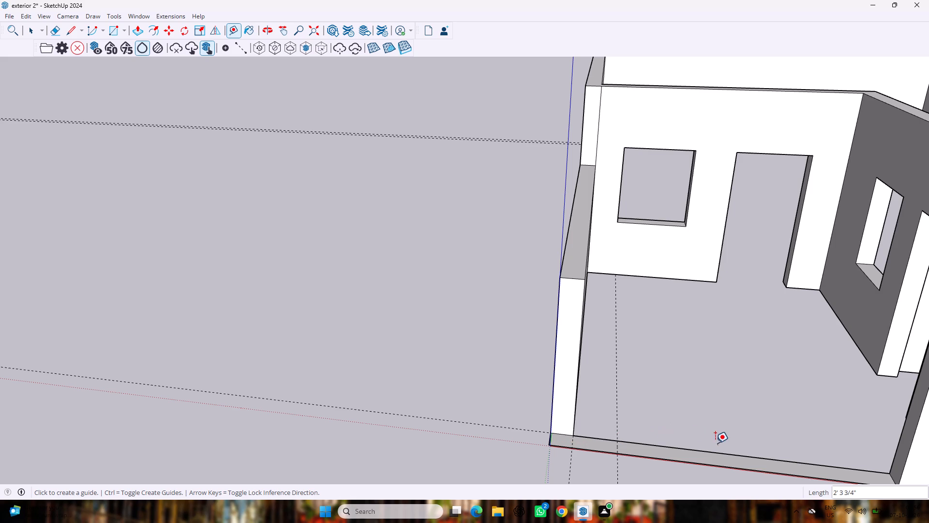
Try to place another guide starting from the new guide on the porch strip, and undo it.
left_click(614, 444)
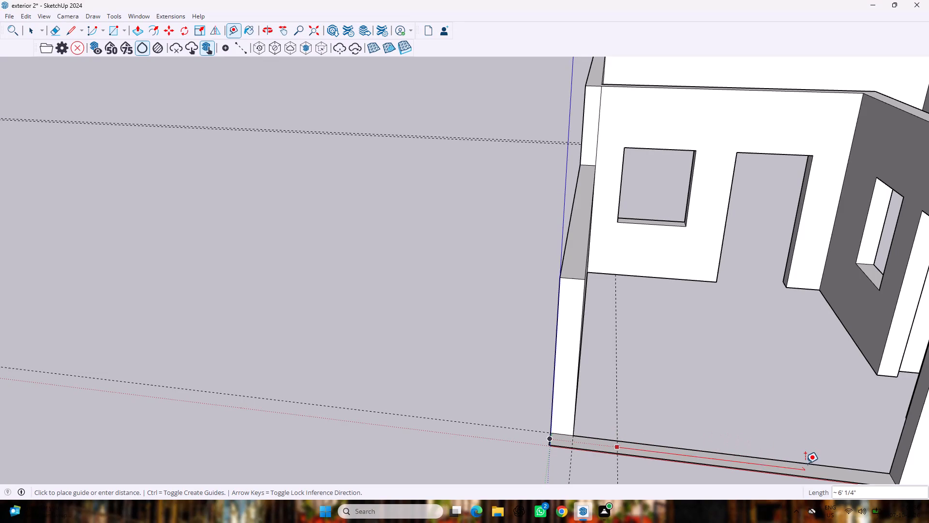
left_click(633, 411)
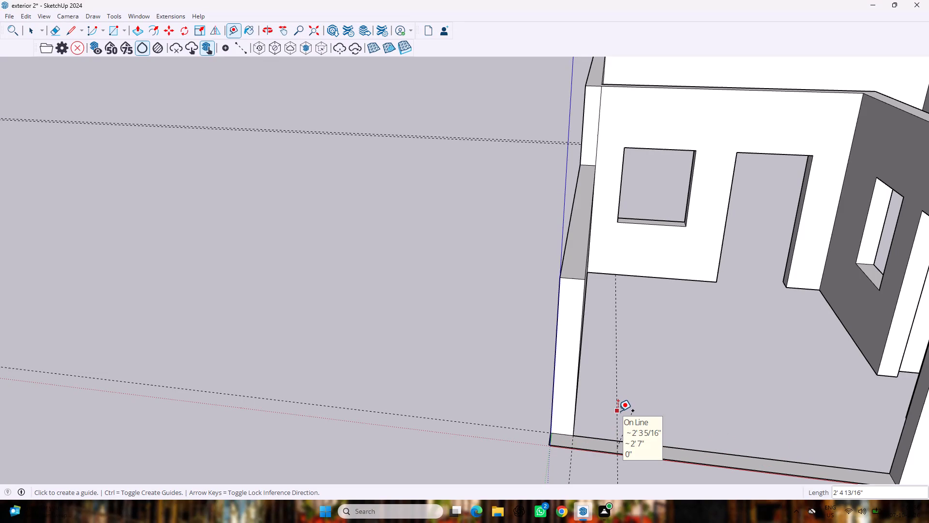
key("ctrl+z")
Place a parallel guide from the first porch guide at the end of the front wall beside the porch opening.
left_click(616, 416)
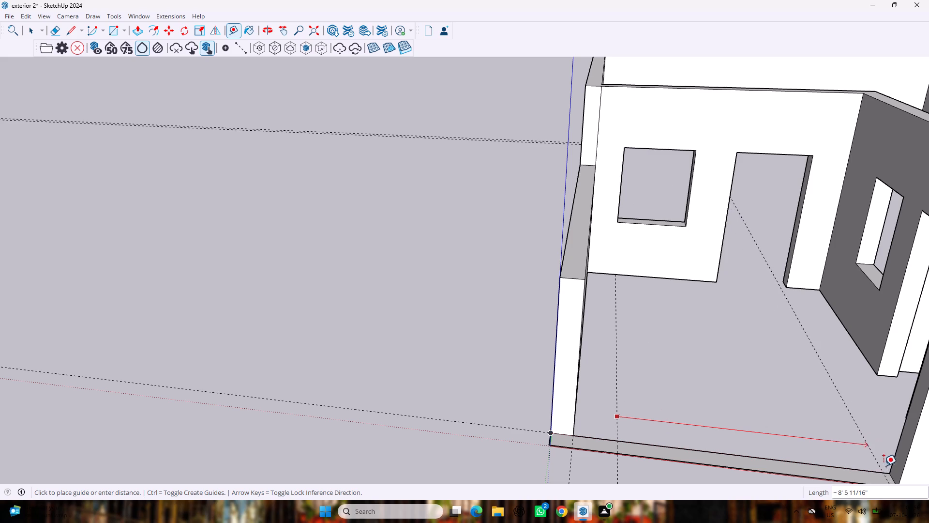
left_click(892, 478)
scroll(802, 451, "down", 7)
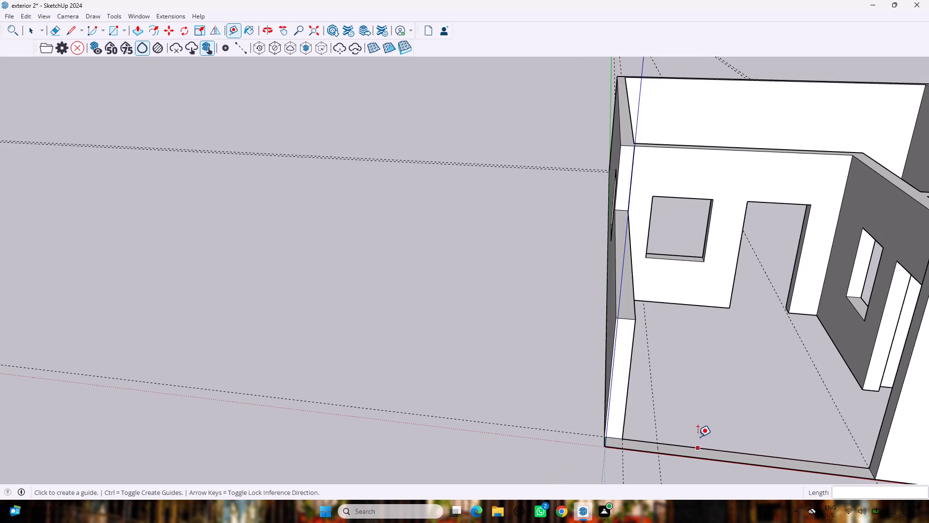
scroll(698, 437, "down", 5)
key("space")
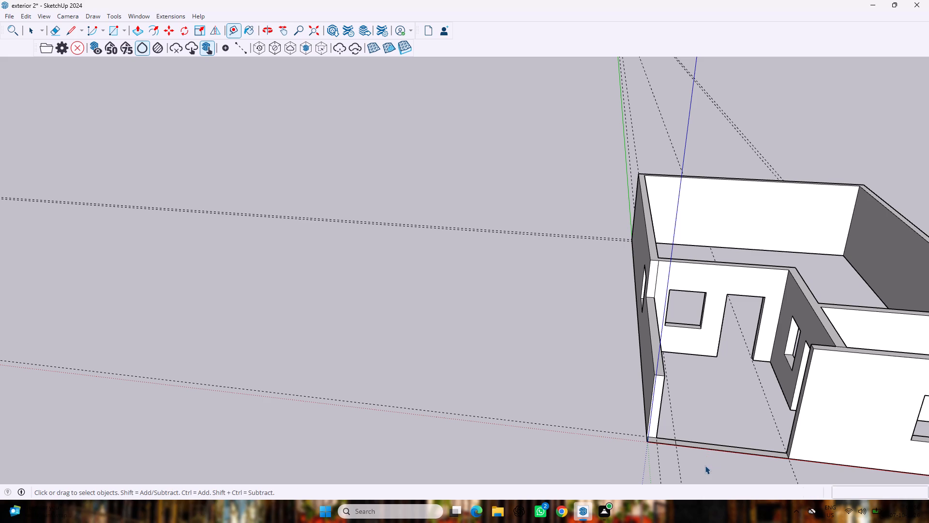
Draw a line across the porch opening's base strip along the guide nearest the lowered wall.
key("l")
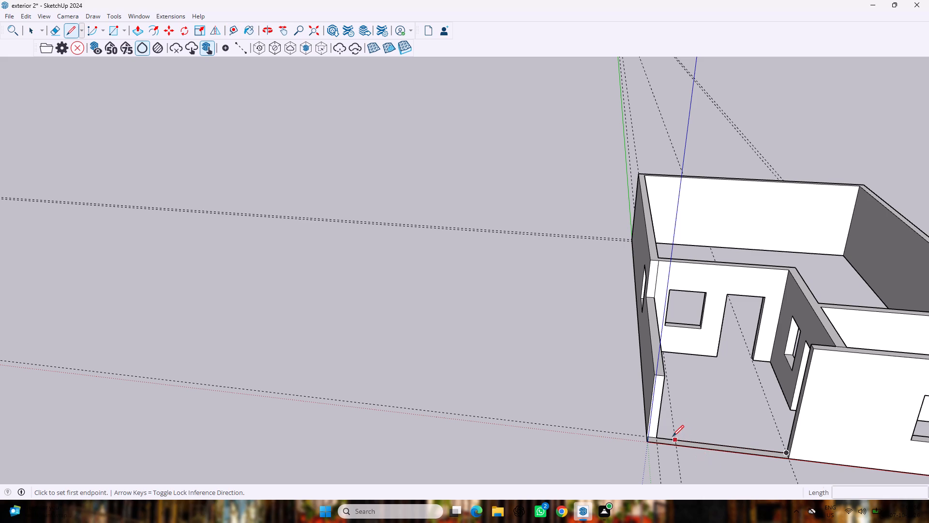
left_click(674, 438)
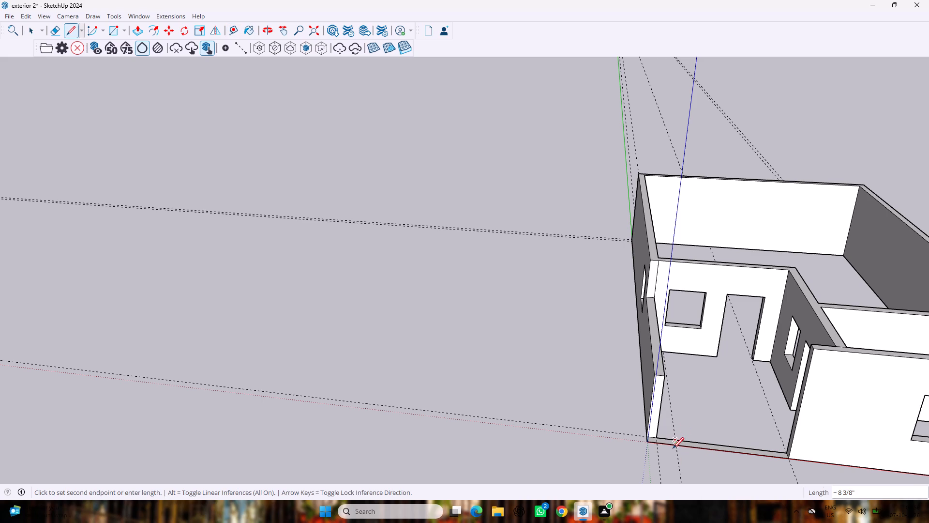
scroll(673, 448, "up", 9)
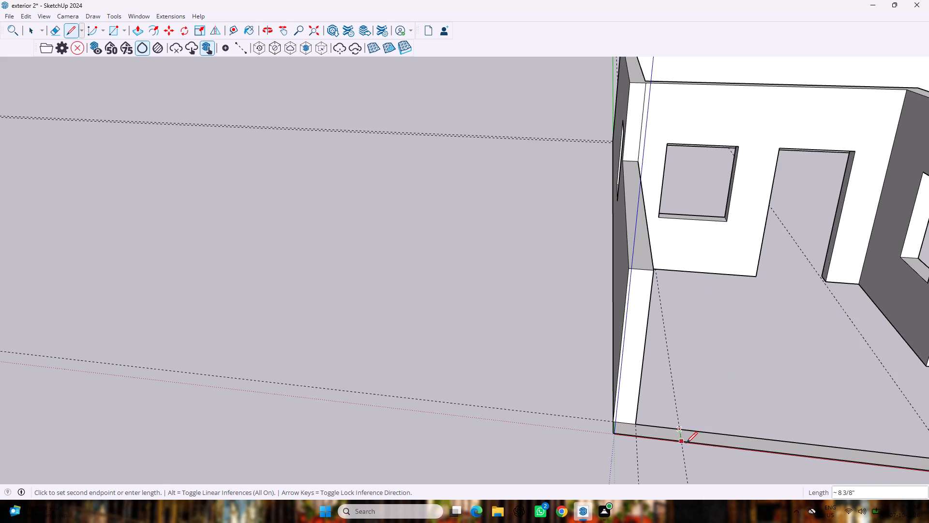
left_click(681, 444)
scroll(683, 443, "down", 10)
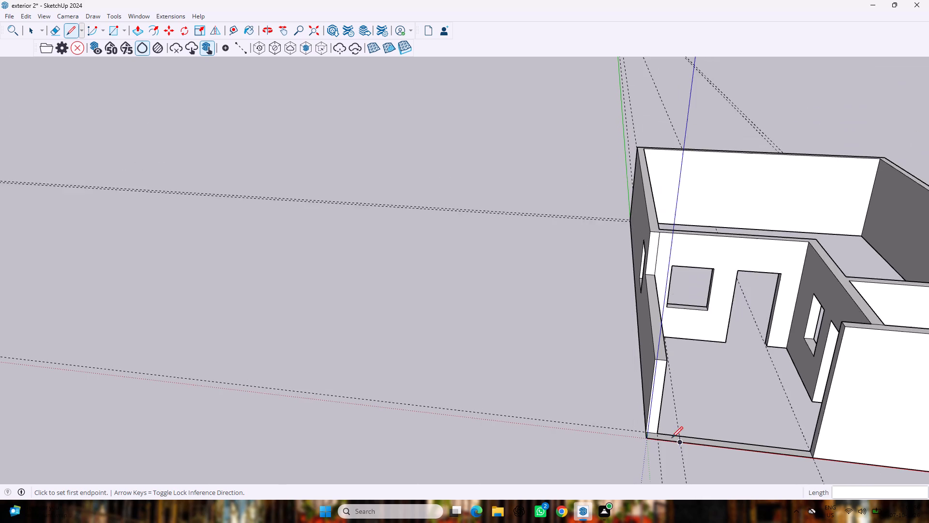
scroll(672, 438, "down", 2)
key("space")
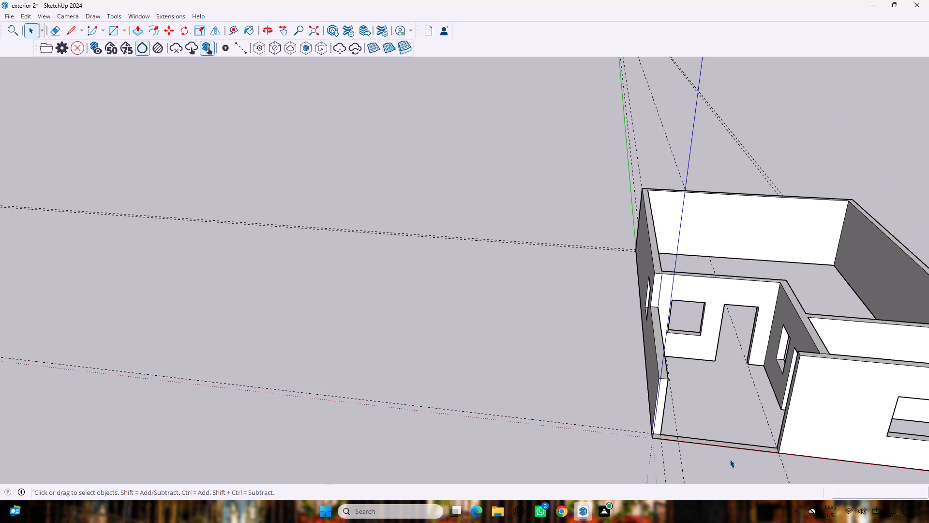
Erase the construction guides crossing the porch floor beside the lowered wall.
key("e")
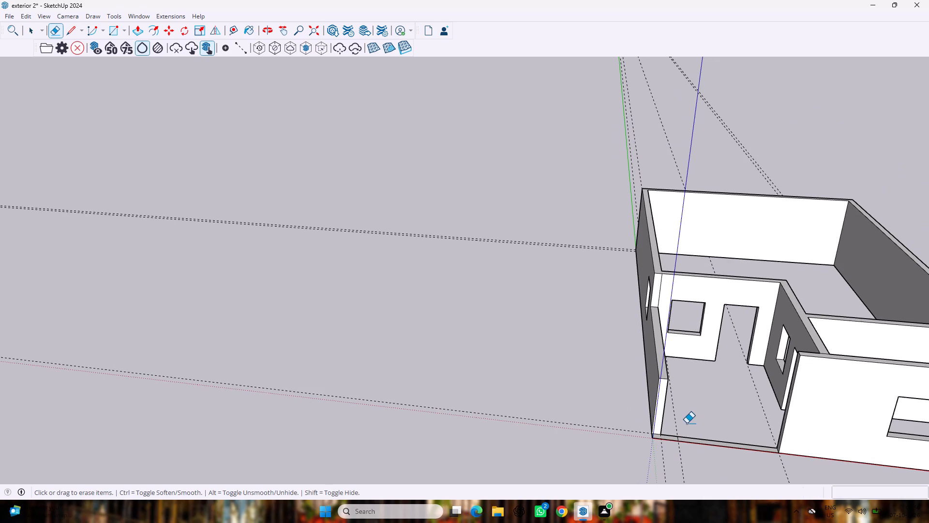
left_click_drag(669, 422, 769, 406)
key("space")
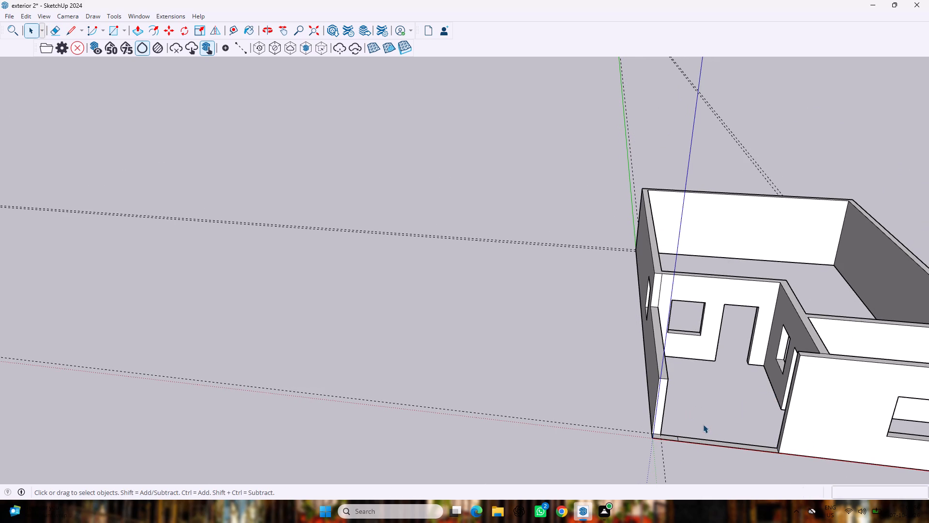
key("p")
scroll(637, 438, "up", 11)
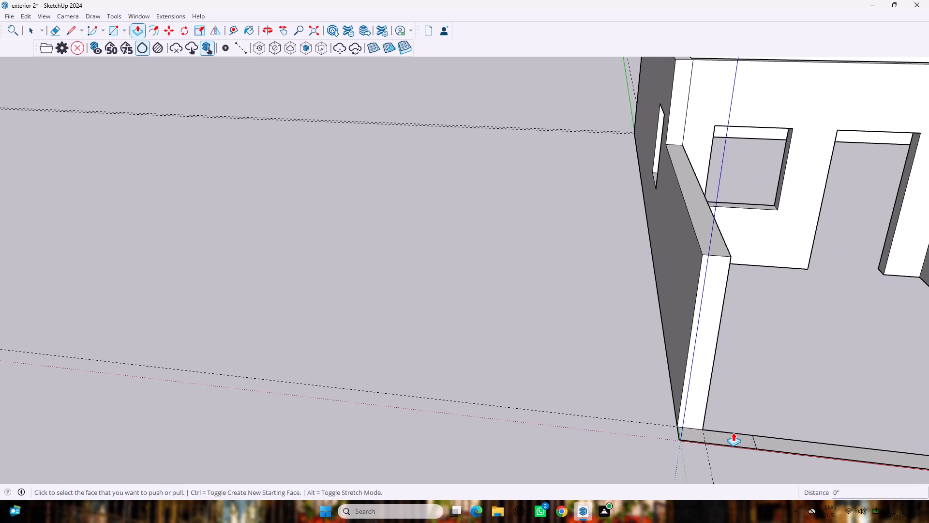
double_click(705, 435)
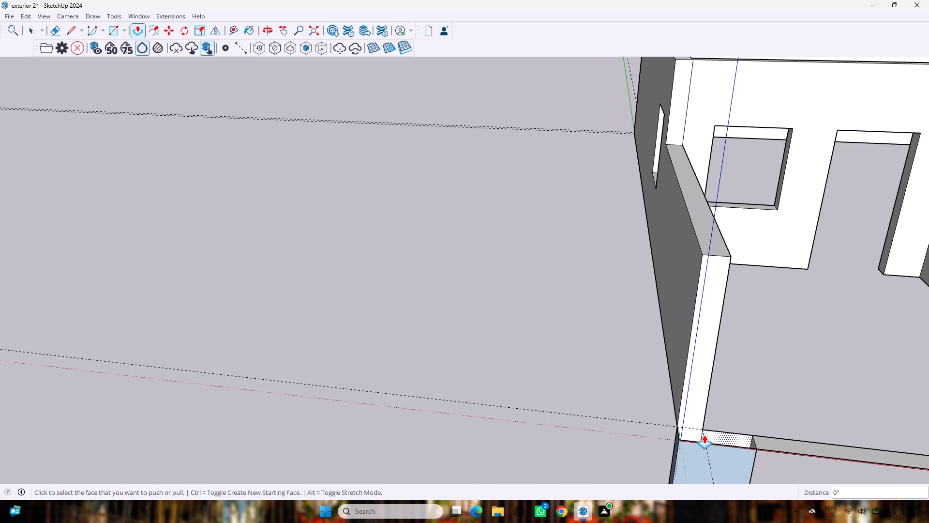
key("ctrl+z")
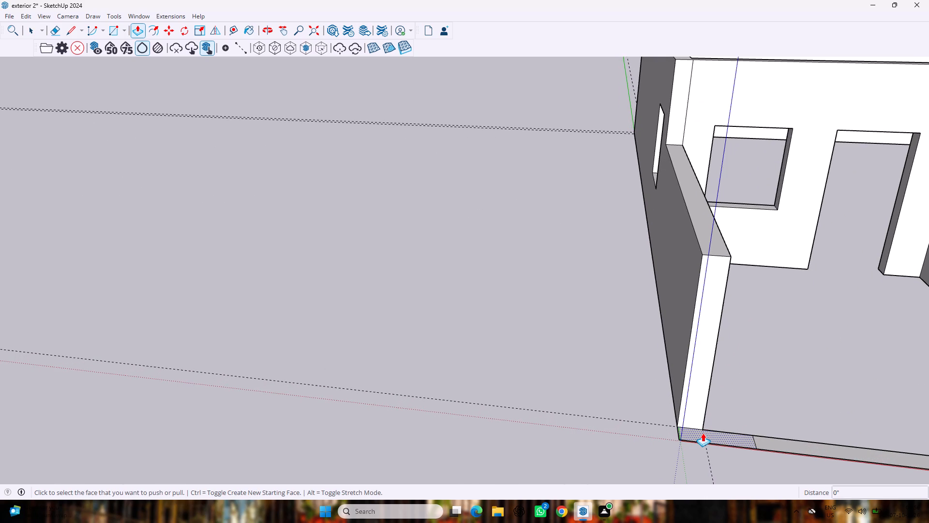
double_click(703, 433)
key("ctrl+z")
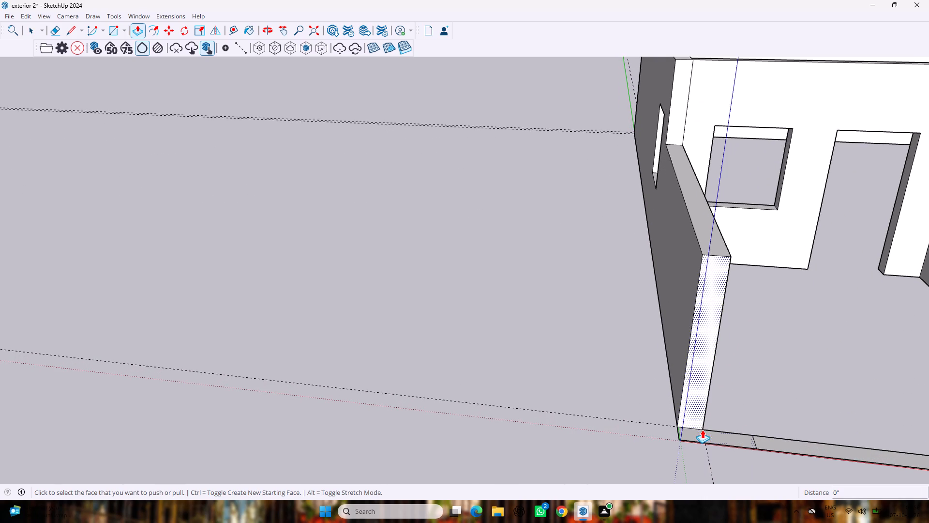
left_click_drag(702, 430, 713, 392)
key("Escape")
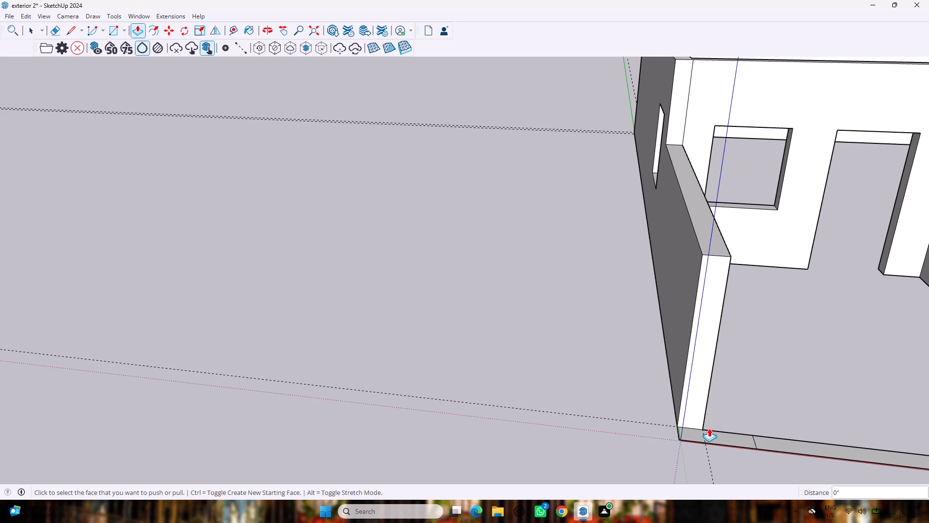
Push/Pull the short marked section of the porch base strip beside the lowered wall up by 6'.
left_click_drag(709, 432, 720, 396)
type("6'")
key("Return")
Erase the seam line on top of the porch corner, between the lowered wall and the new short wall.
scroll(720, 403, "down", 5)
scroll(715, 411, "up", 1)
scroll(715, 411, "down", 2)
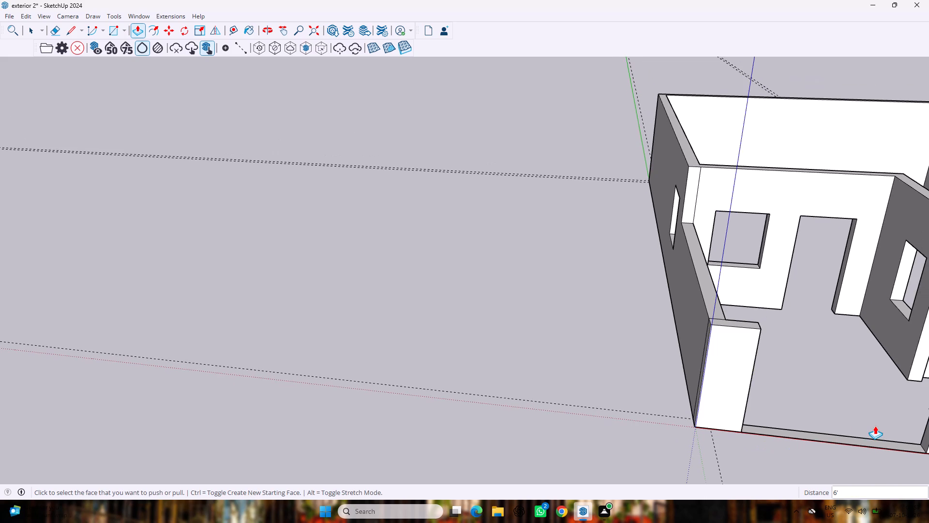
scroll(875, 426, "up", 3)
middle_click_drag(838, 428, 777, 447)
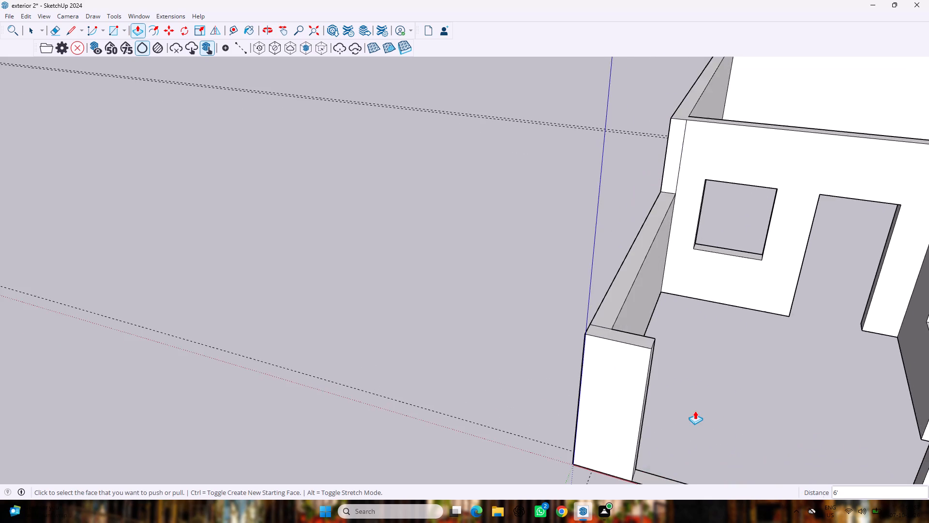
scroll(691, 410, "up", 3)
key("space")
type("e")
scroll(583, 332, "up", 5)
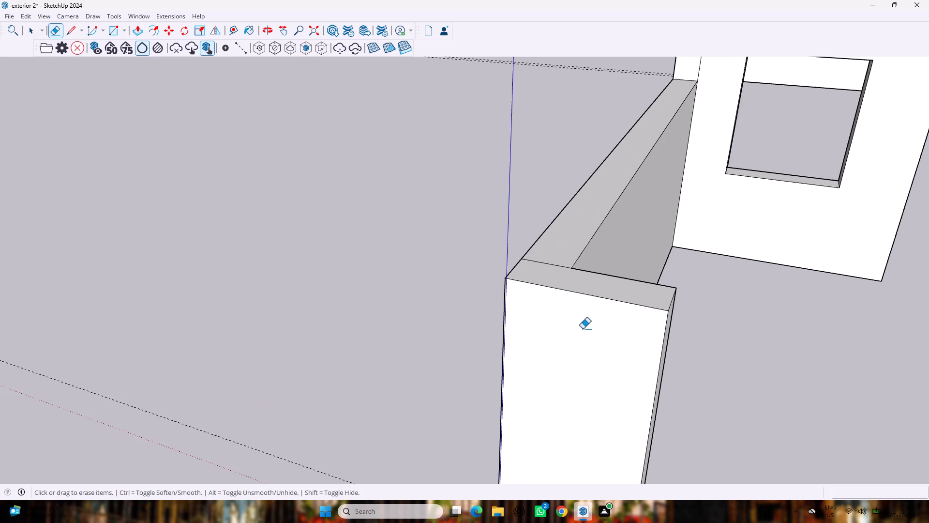
left_click_drag(560, 264, 557, 270)
scroll(559, 278, "down", 16)
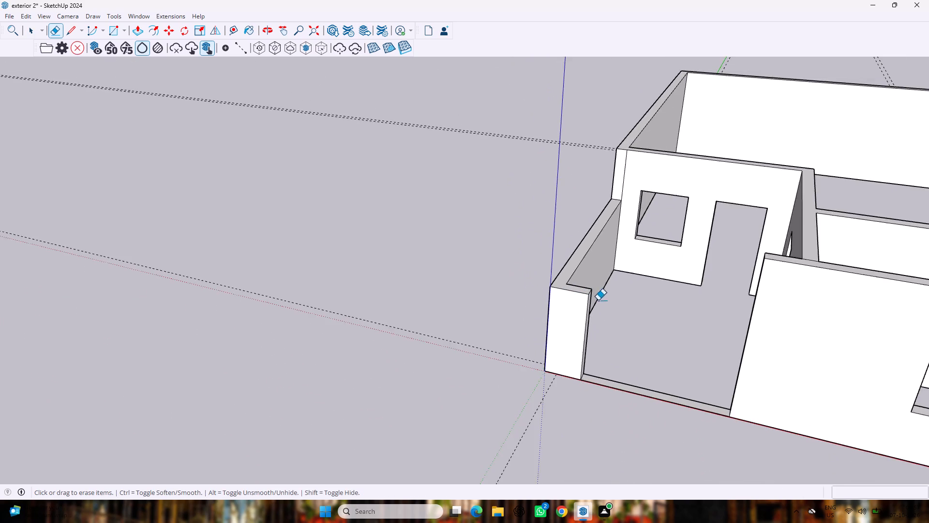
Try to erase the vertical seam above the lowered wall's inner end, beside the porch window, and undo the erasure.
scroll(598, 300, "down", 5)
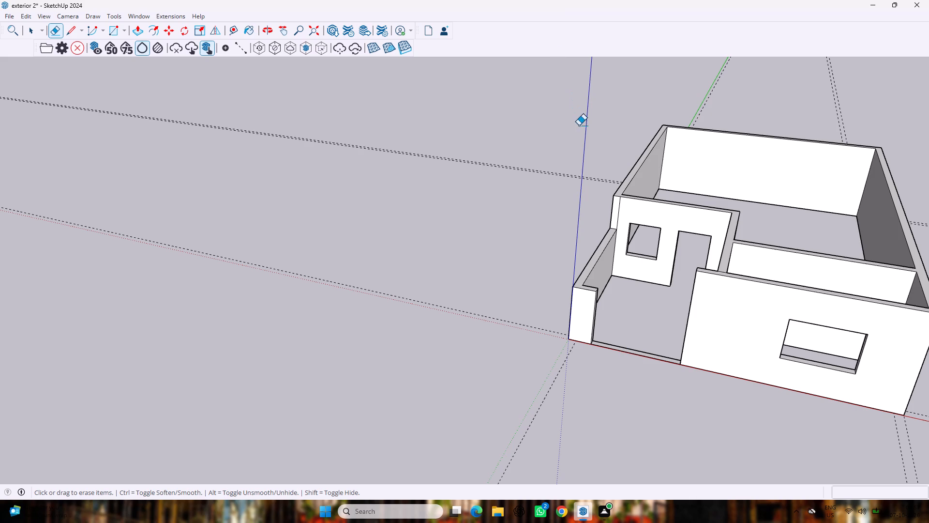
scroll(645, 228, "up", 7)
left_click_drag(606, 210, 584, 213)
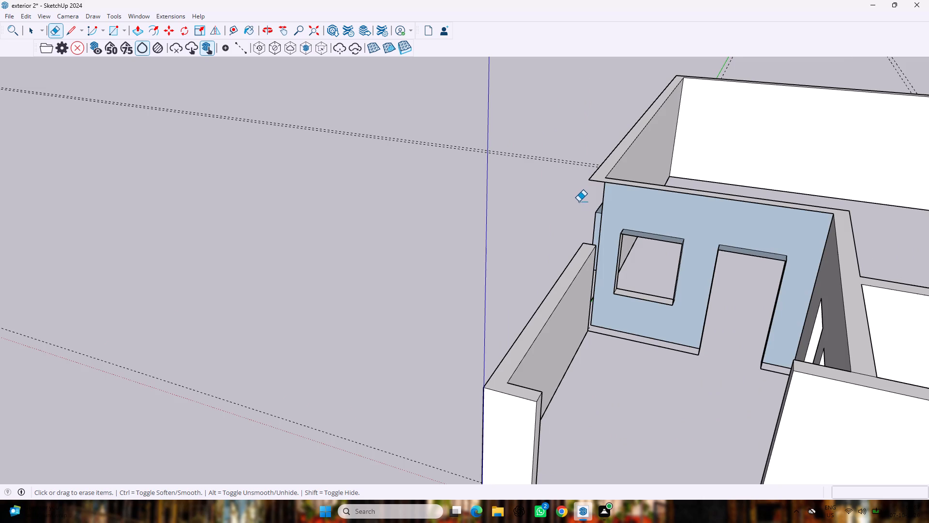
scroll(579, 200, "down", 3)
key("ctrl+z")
Erase the vertical seam on the porch's back wall above the lowered wall's end, keeping the outer corner edge.
scroll(585, 193, "up", 9)
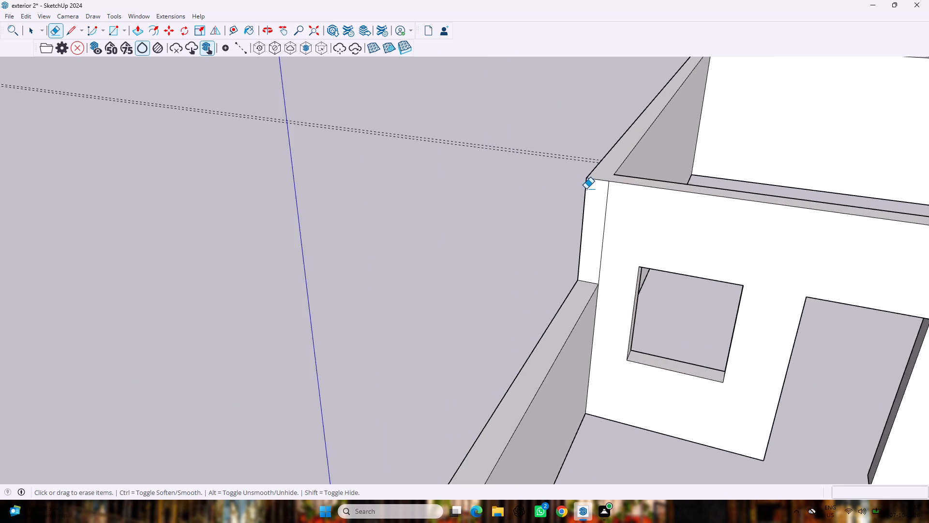
scroll(586, 189, "up", 6)
left_click_drag(643, 230, 622, 234)
scroll(609, 225, "down", 7)
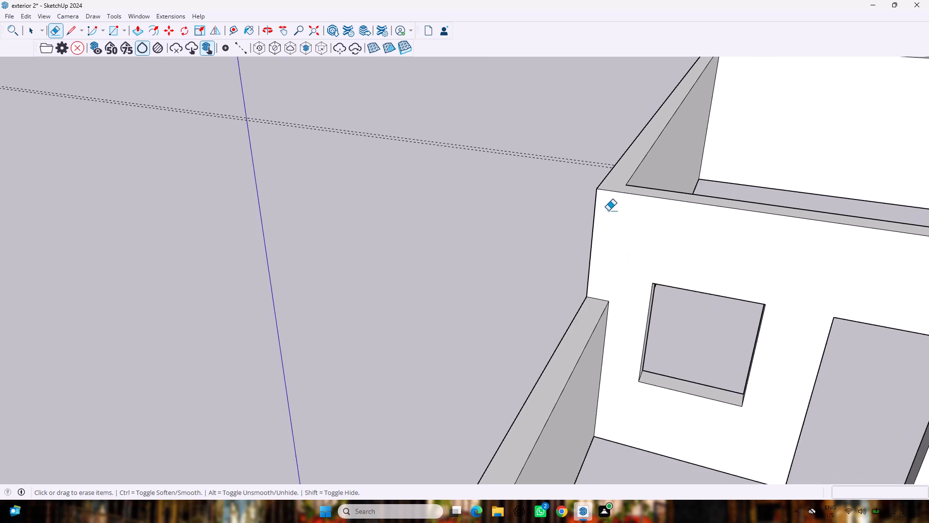
scroll(608, 211, "down", 10)
key("space")
Save the changes to the exterior 2 model.
scroll(660, 320, "down", 6)
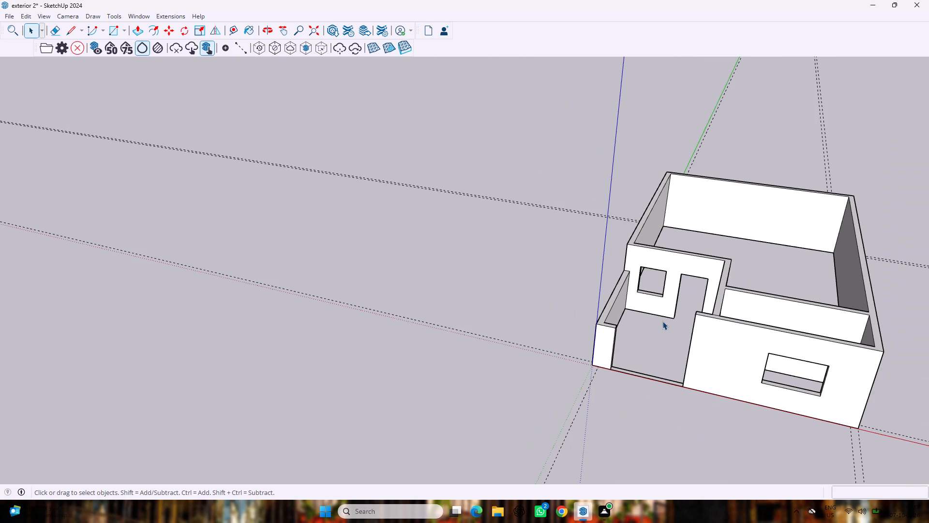
middle_click(671, 348)
scroll(672, 350, "down", 2)
scroll(674, 337, "up", 1)
middle_click_drag(683, 382, 698, 364)
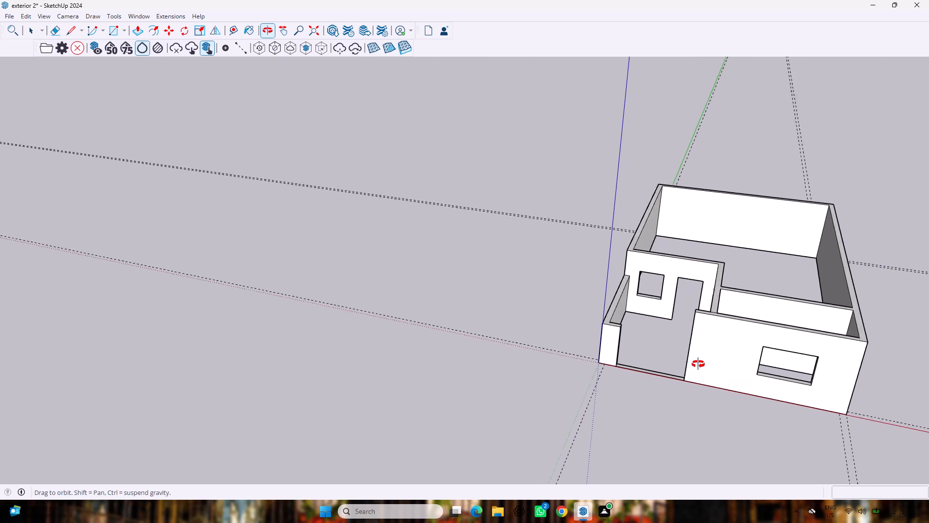
middle_click_drag(698, 364, 874, 424)
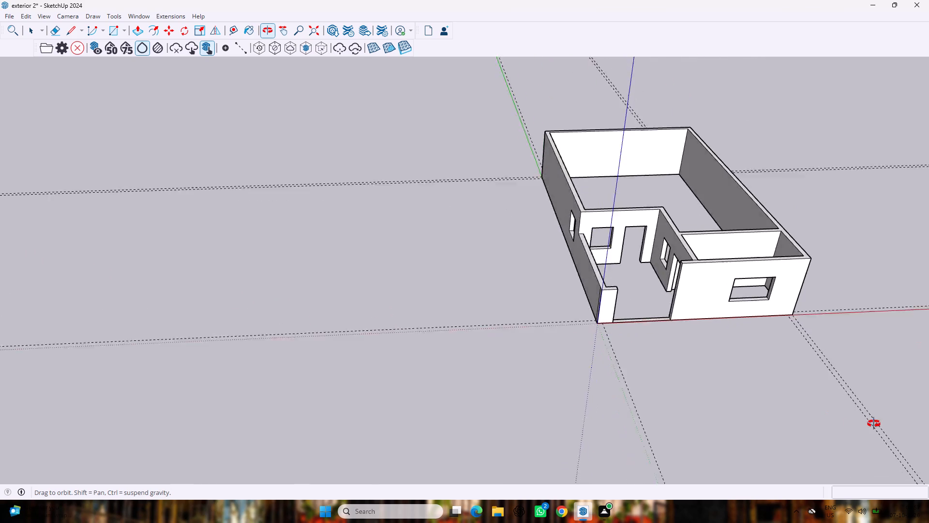
middle_click_drag(874, 424, 878, 409)
middle_click(869, 401)
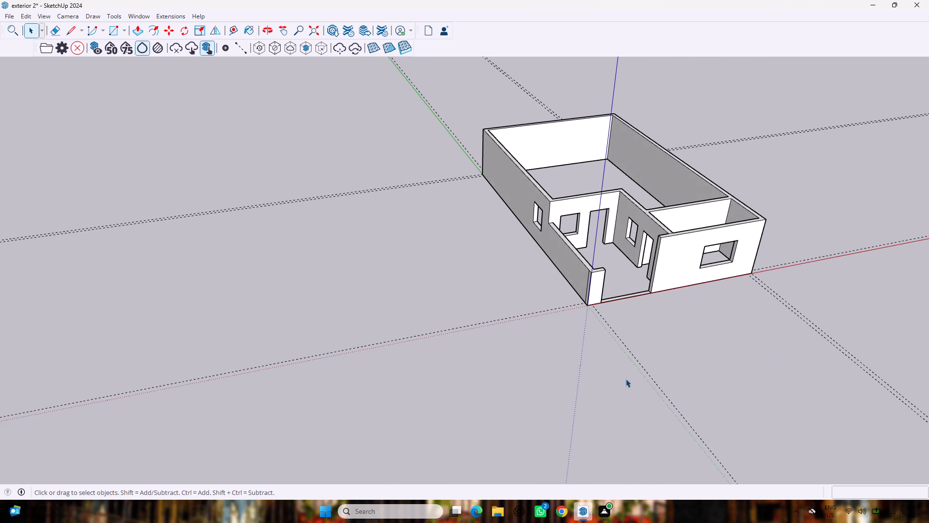
key("ctrl+s")
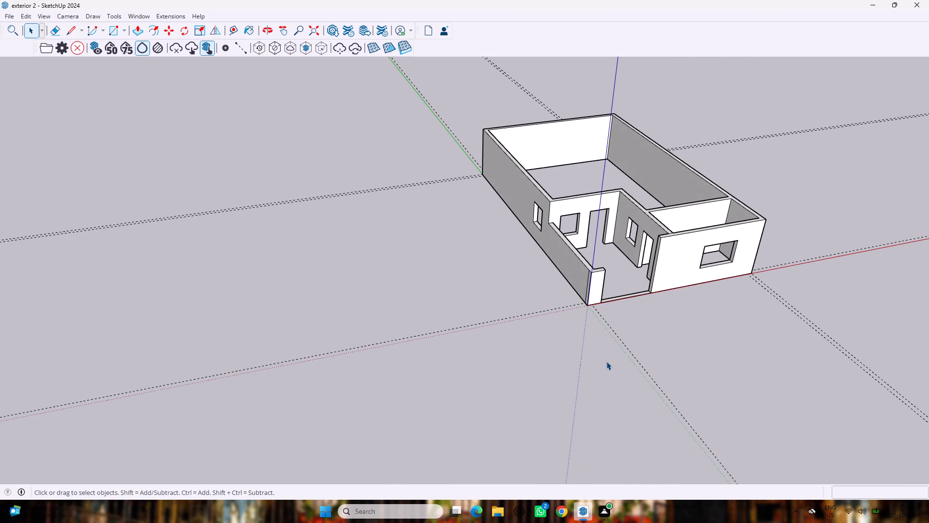
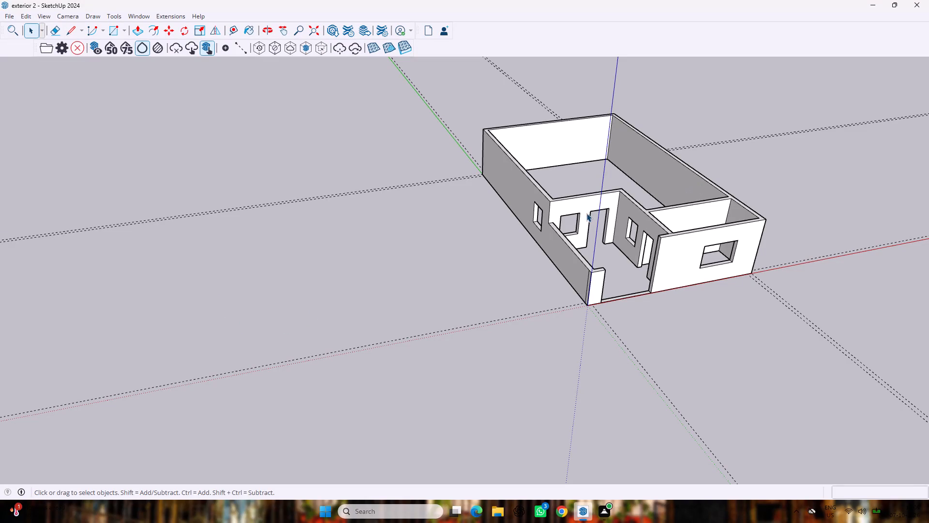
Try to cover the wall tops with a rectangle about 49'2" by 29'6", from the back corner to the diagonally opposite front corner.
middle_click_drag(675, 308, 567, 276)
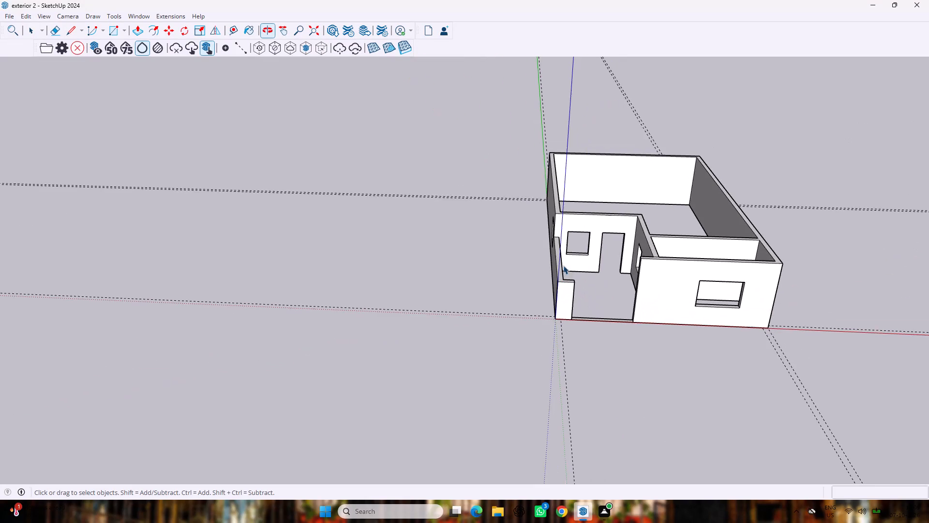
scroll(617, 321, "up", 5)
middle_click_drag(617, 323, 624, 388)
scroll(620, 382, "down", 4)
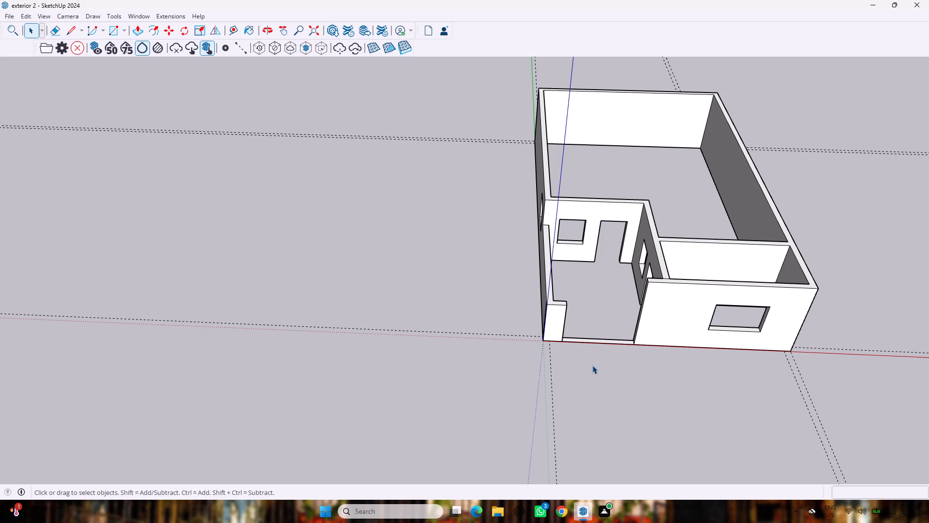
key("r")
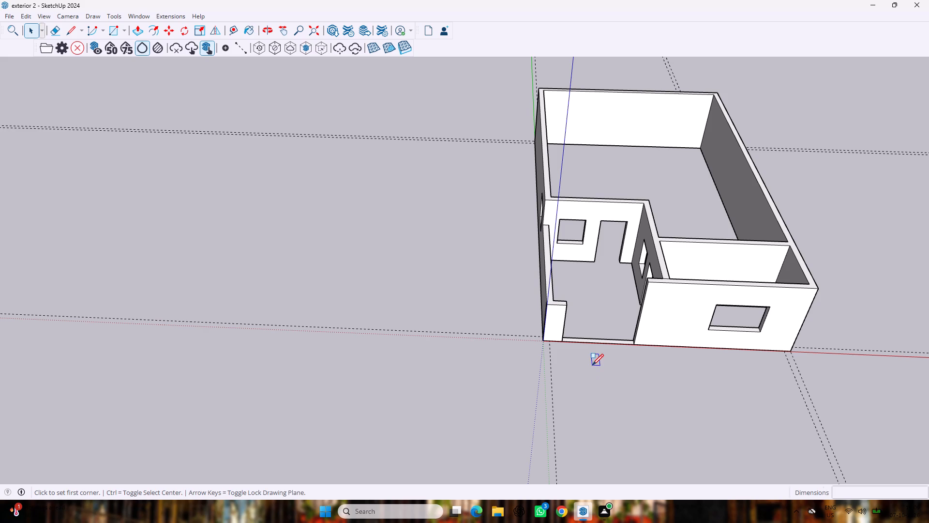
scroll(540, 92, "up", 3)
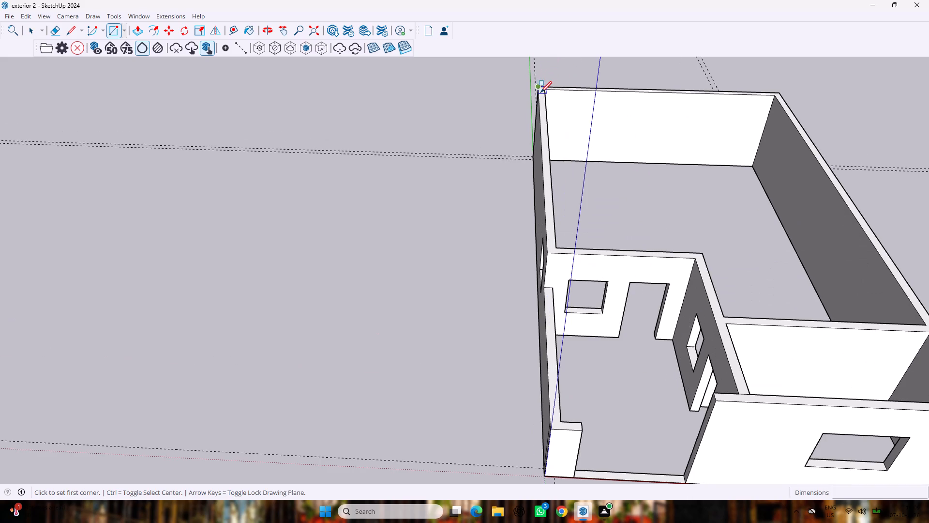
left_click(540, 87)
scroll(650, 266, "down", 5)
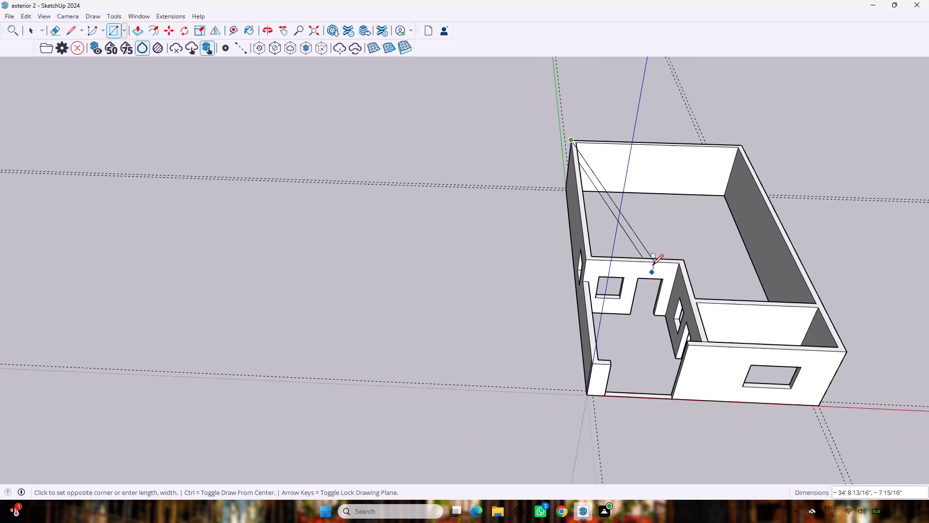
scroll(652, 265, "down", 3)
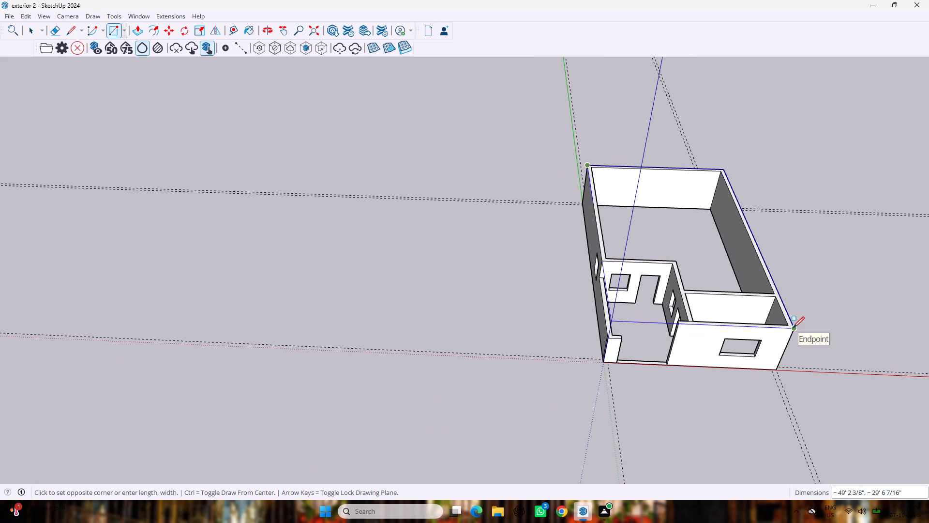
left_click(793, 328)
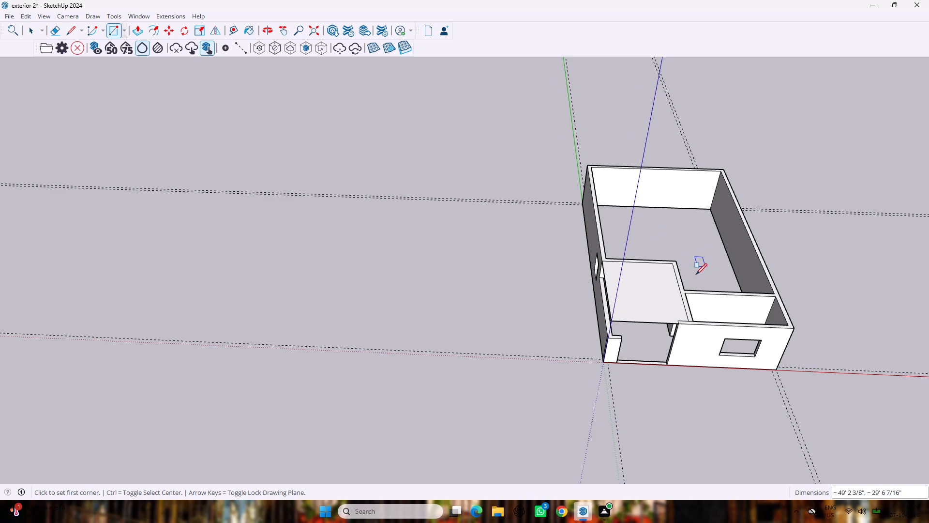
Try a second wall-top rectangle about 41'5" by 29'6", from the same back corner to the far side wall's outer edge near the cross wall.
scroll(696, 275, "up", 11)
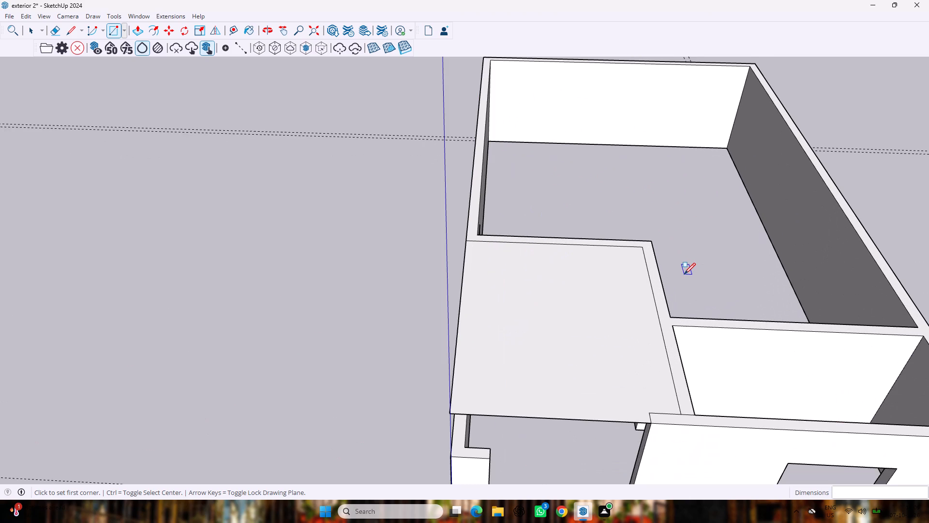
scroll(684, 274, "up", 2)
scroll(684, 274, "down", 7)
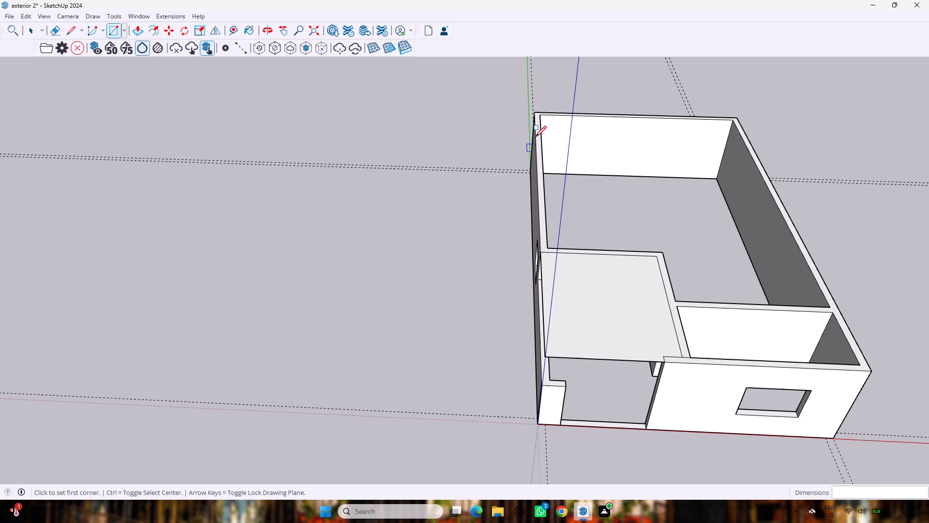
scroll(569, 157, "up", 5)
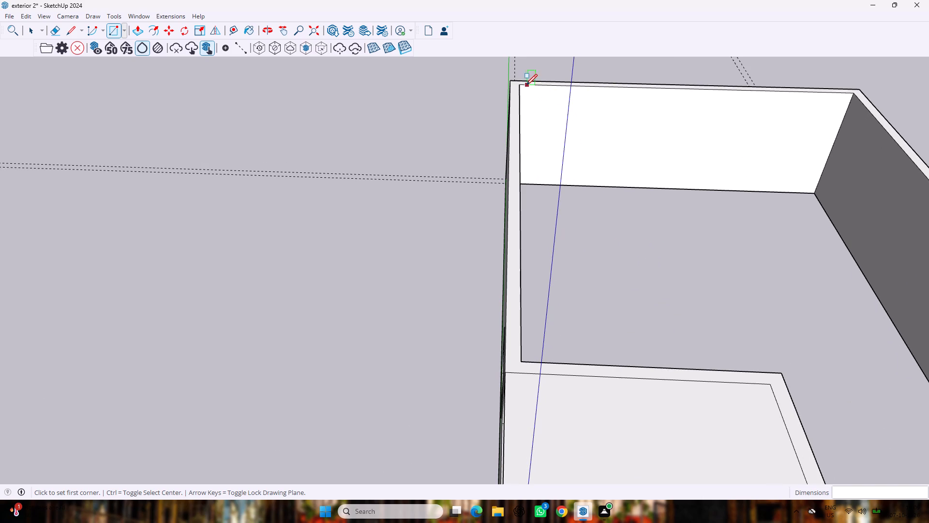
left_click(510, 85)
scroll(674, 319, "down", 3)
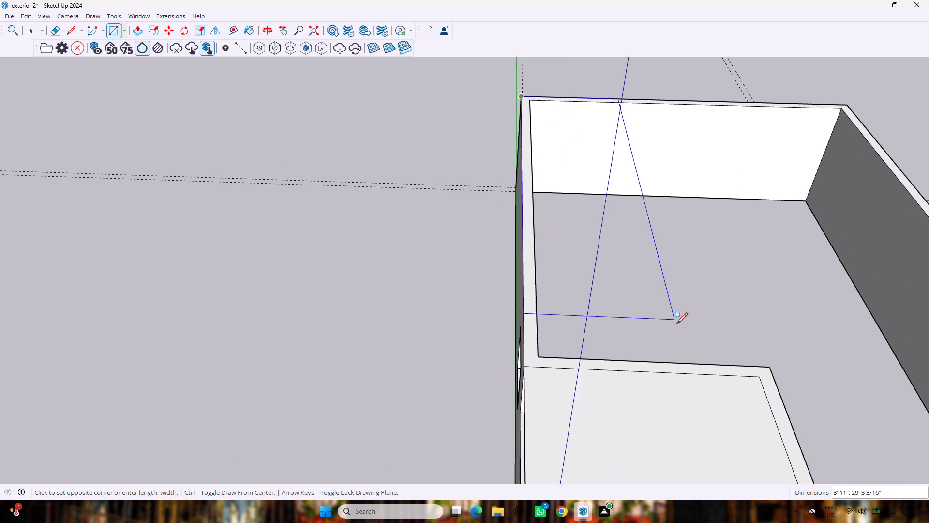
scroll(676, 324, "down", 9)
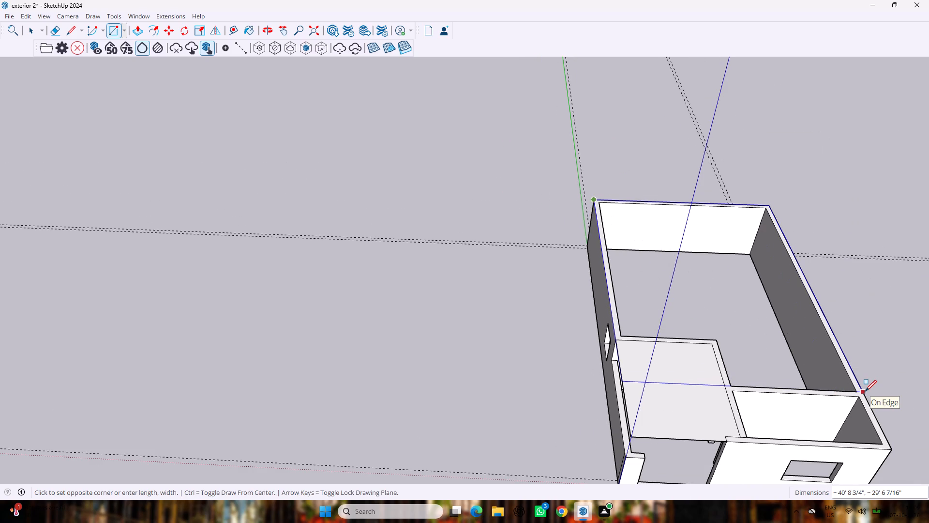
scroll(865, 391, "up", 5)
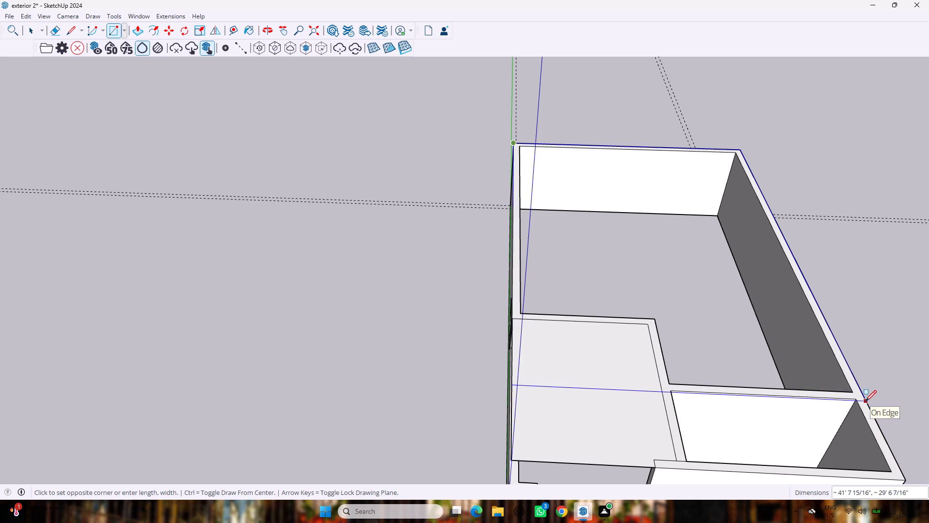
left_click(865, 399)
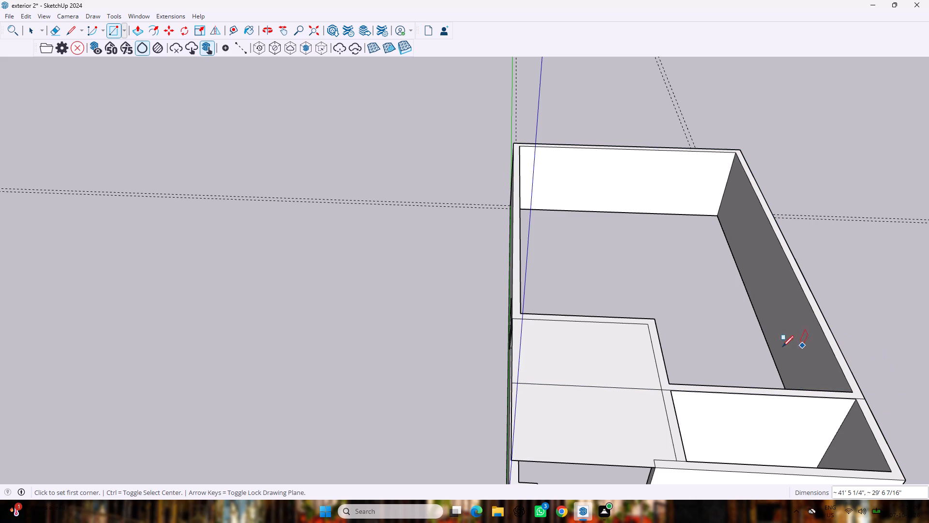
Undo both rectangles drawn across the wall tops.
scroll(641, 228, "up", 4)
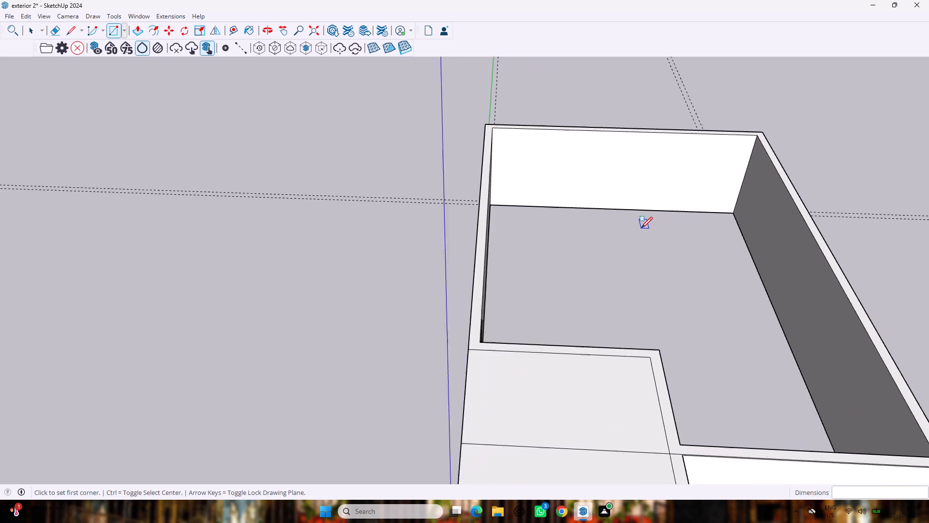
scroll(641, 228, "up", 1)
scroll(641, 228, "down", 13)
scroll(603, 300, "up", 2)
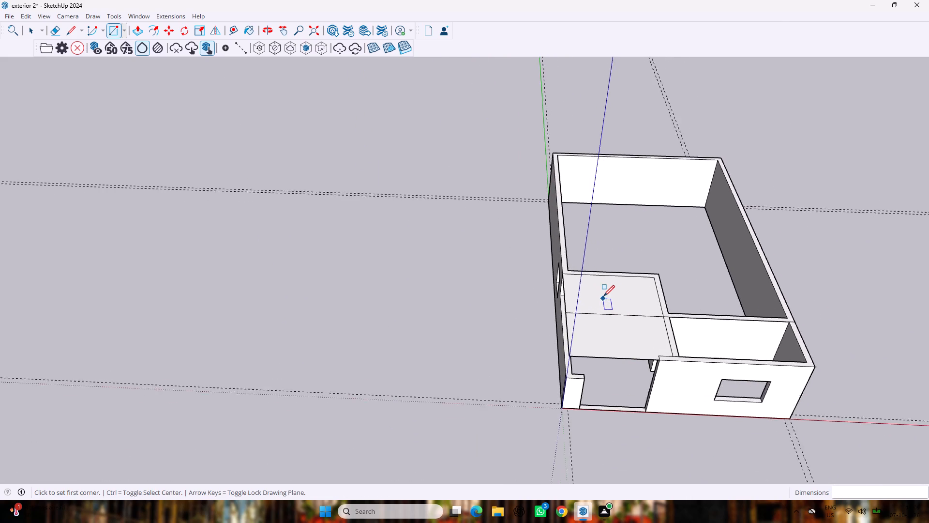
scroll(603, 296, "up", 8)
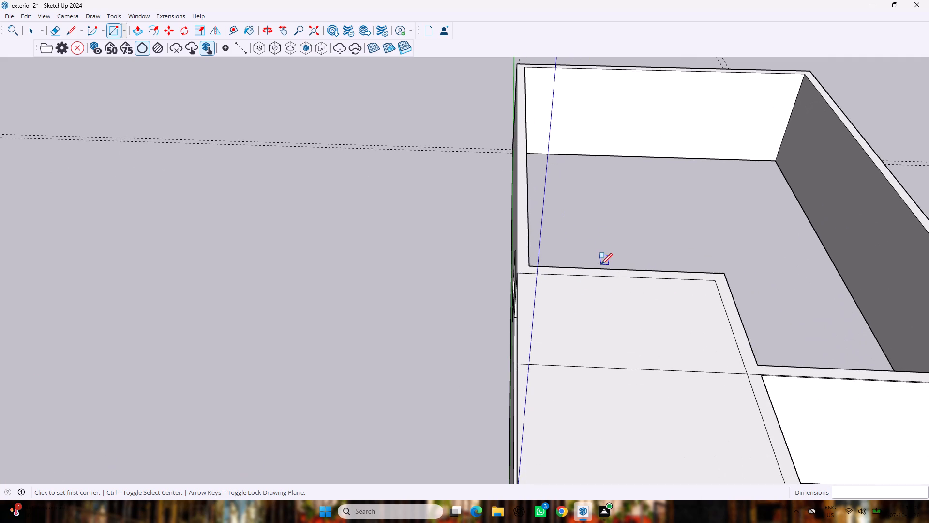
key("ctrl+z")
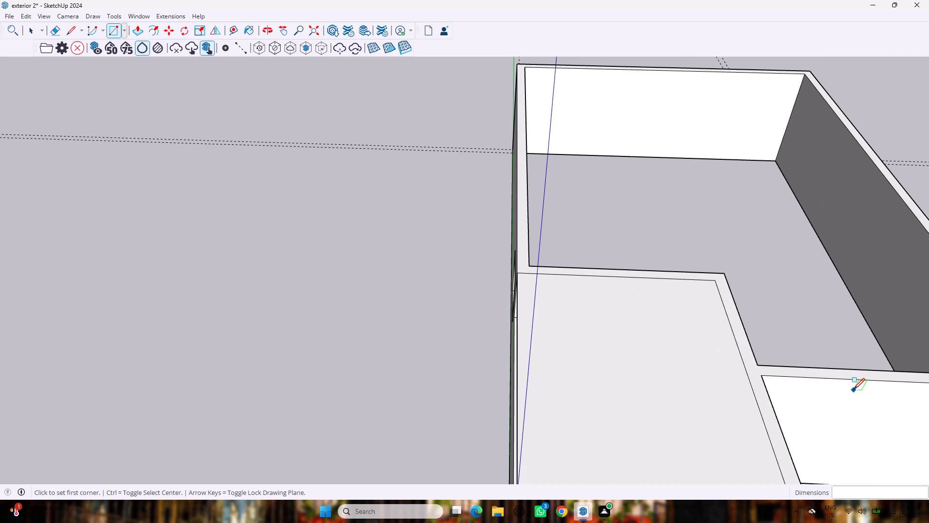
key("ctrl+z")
Select all the connected geometry of the house walls and make it one group.
scroll(853, 386, "down", 6)
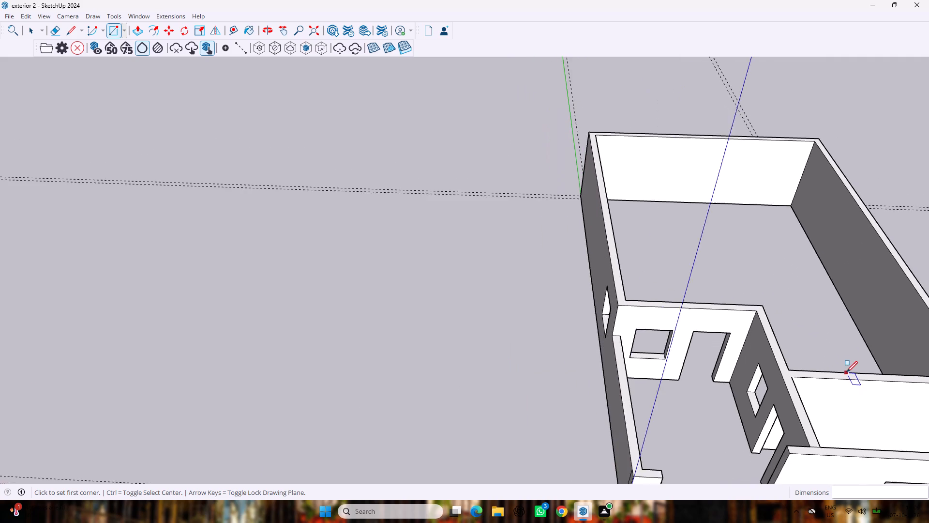
scroll(846, 372, "down", 6)
middle_click_drag(837, 419, 791, 376)
middle_click(791, 376)
scroll(791, 376, "down", 17)
key("space")
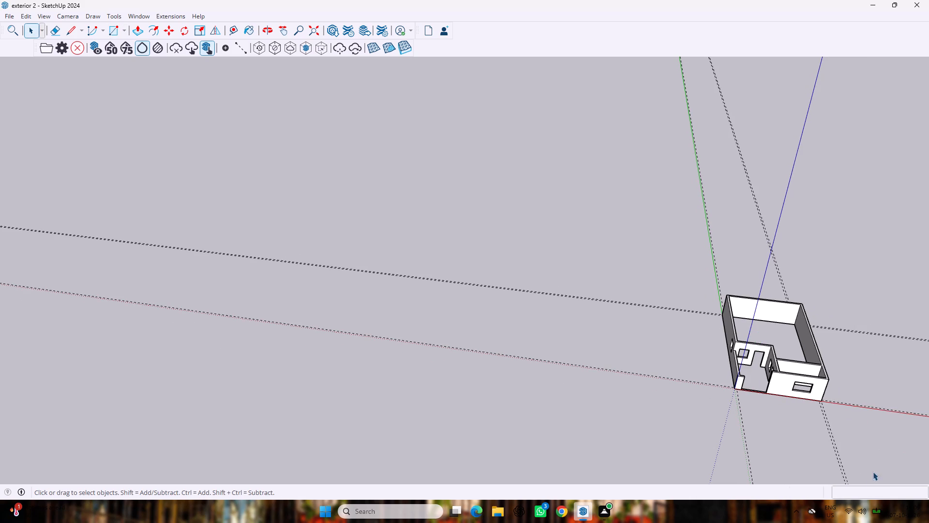
middle_click_drag(854, 435, 800, 400)
scroll(795, 397, "down", 2)
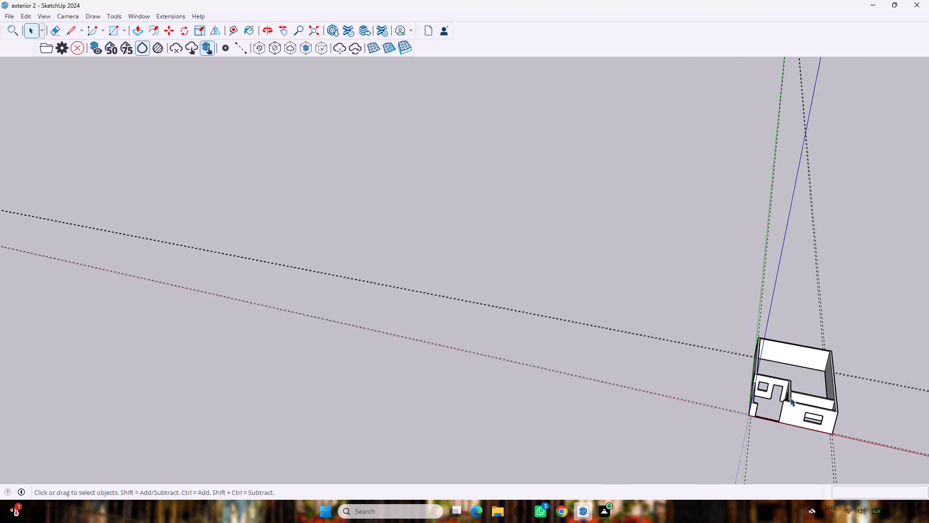
scroll(790, 398, "down", 4)
scroll(845, 433, "up", 2)
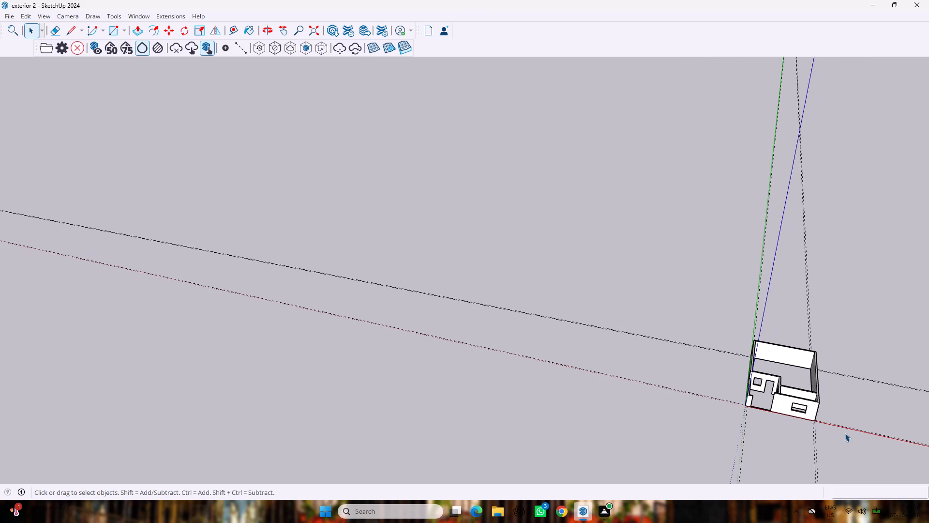
scroll(845, 433, "up", 2)
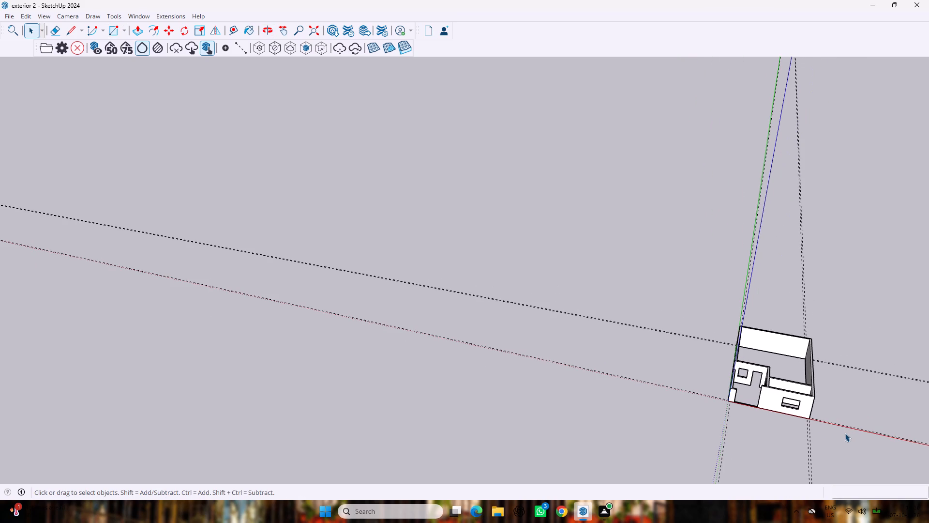
scroll(845, 431, "up", 3)
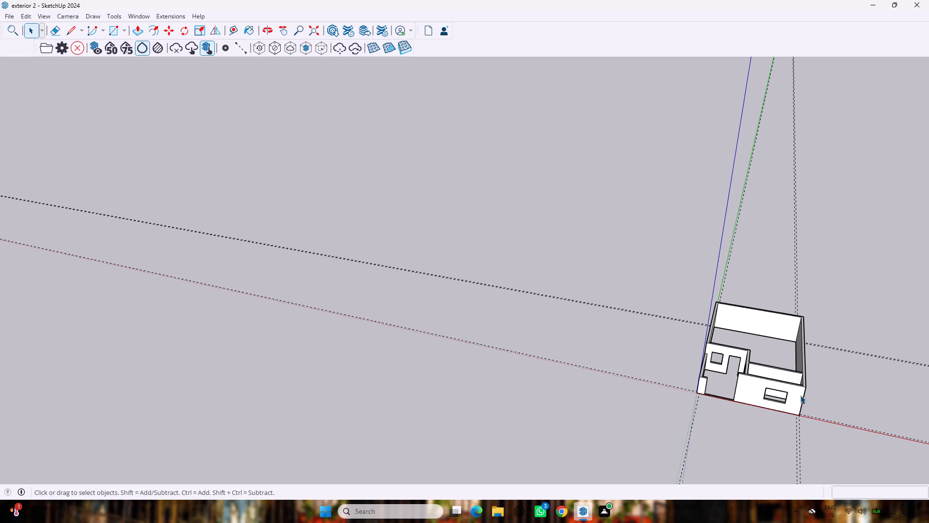
triple_click(799, 396)
left_click(799, 396)
right_click(799, 396)
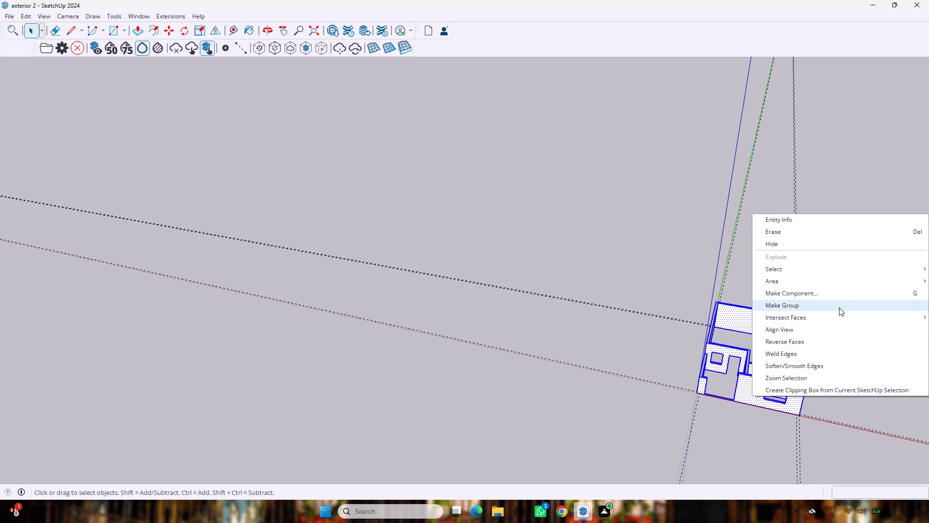
left_click(839, 308)
key("space")
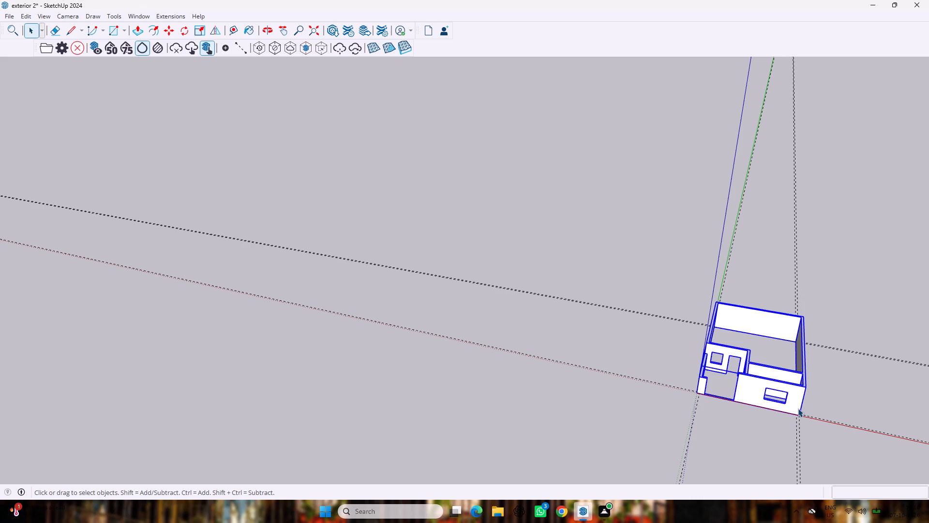
Copy the grouped house walls and paste the duplicate beside the original, past its windowed front wall.
key("ctrl+c")
key("ctrl+v")
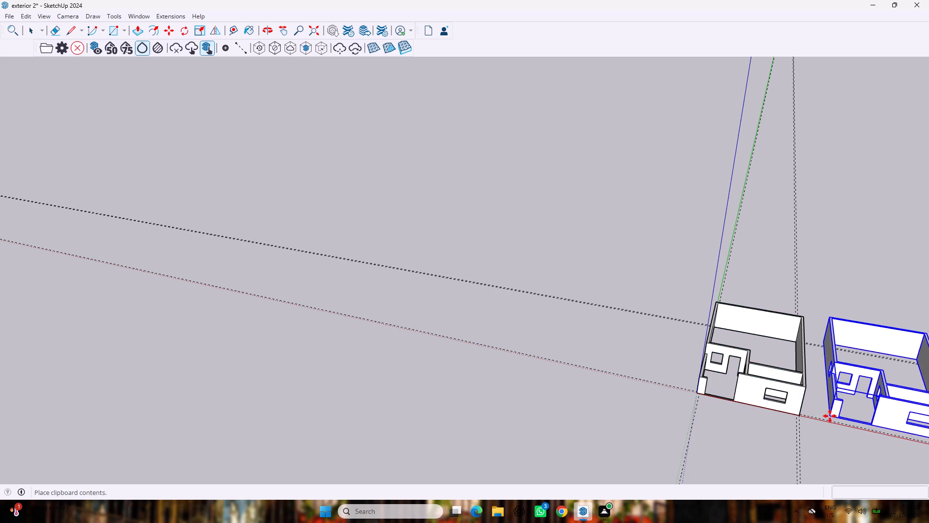
scroll(814, 411, "up", 2)
scroll(793, 377, "up", 1)
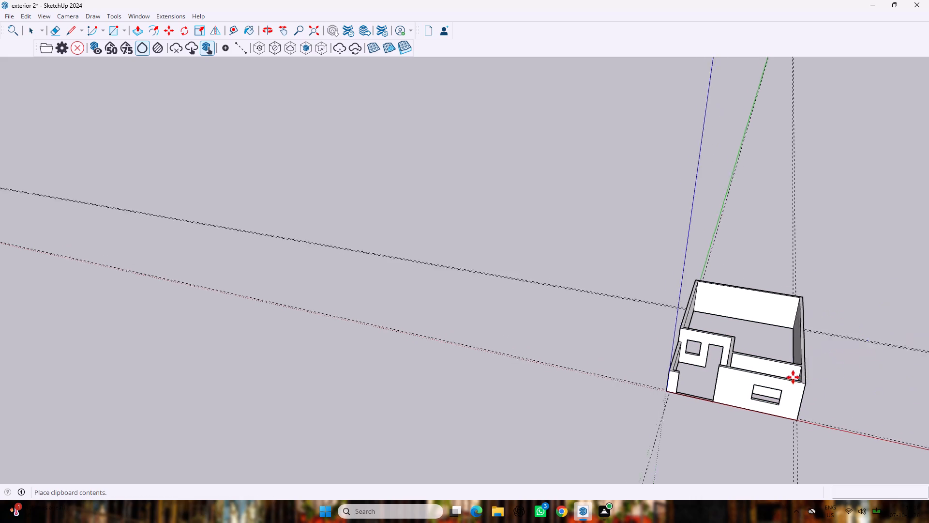
scroll(793, 377, "up", 6)
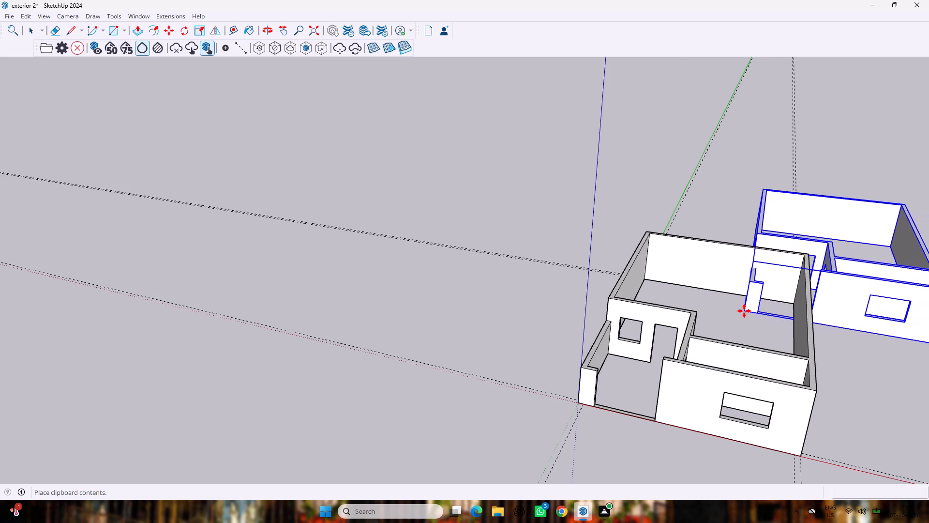
left_click(864, 388)
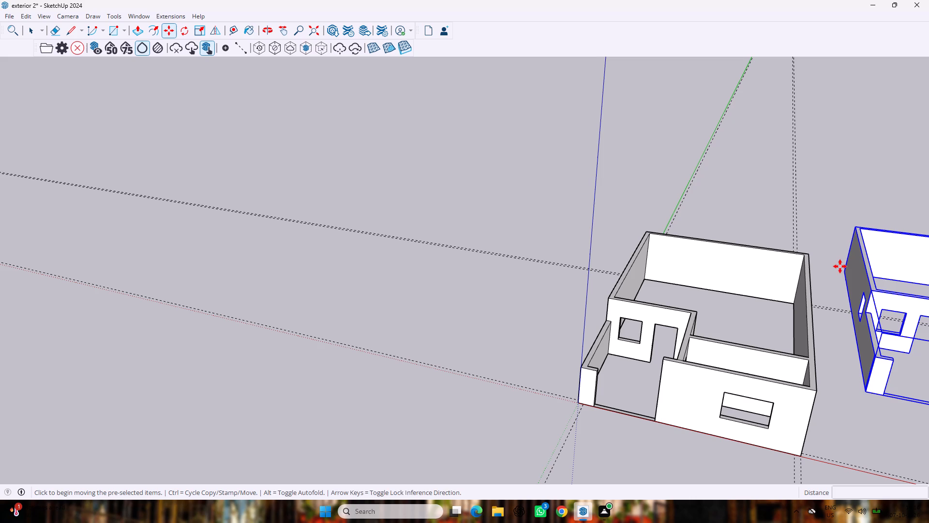
Move the duplicate by its bottom front corner onto the matching top corner of the original walls, stacking it as an upper floor.
scroll(873, 360, "down", 15)
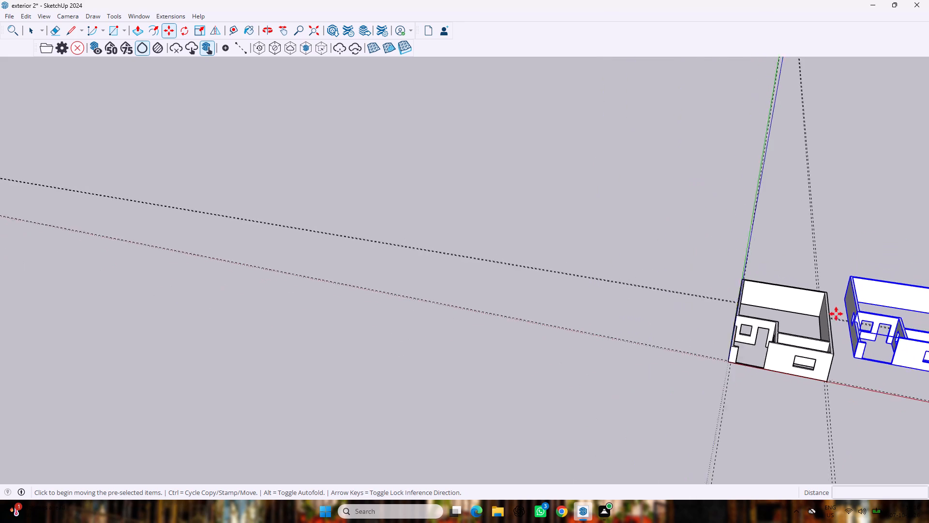
scroll(836, 314, "down", 4)
scroll(928, 389, "up", 17)
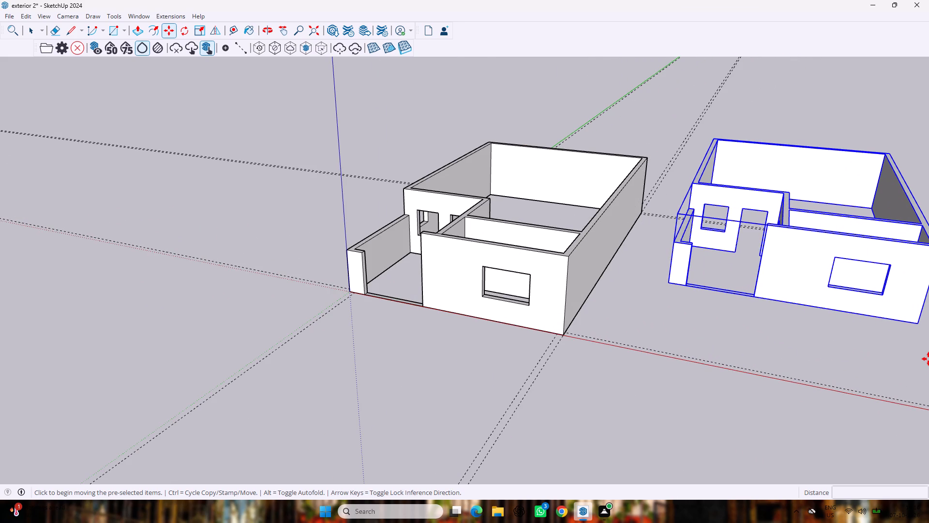
left_click(917, 323)
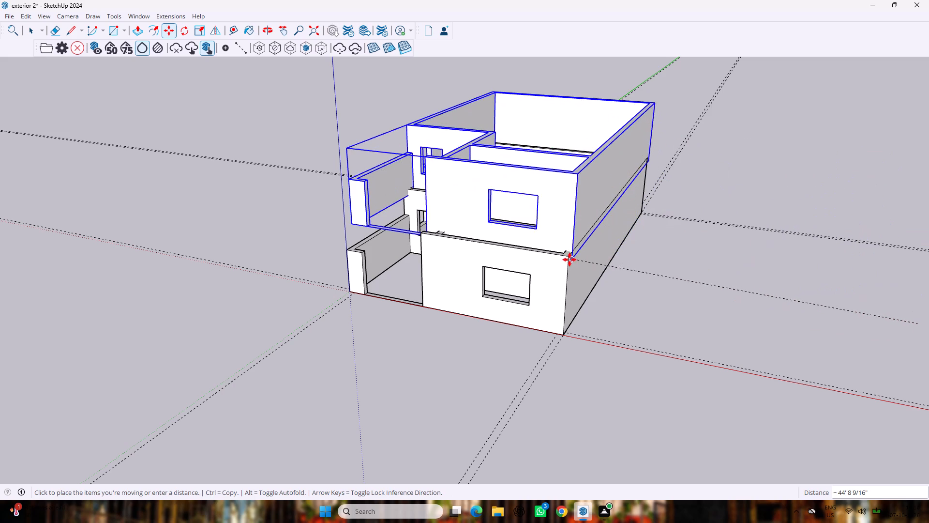
left_click(569, 260)
middle_click_drag(688, 293, 750, 278)
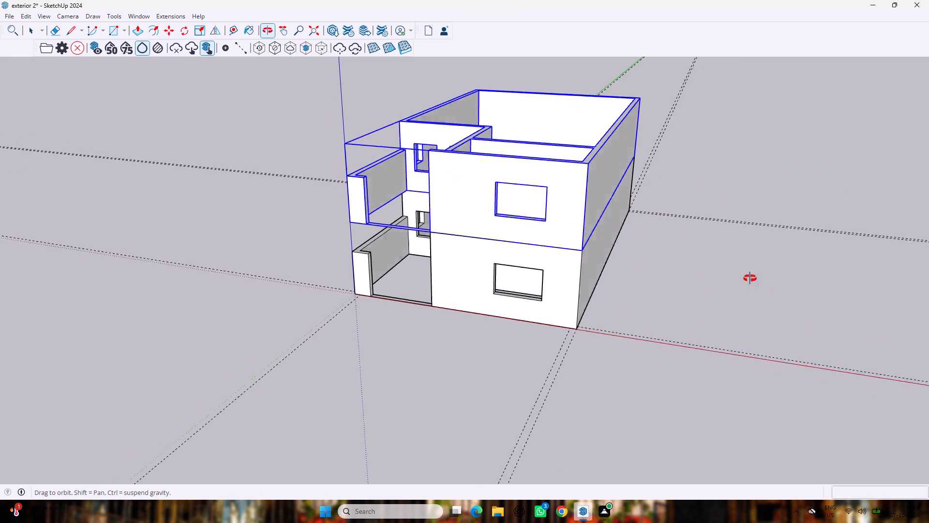
Explode both stacked wall groups, the ground floor and the upper floor.
middle_click_drag(750, 278, 927, 253)
key("space")
left_click(850, 296)
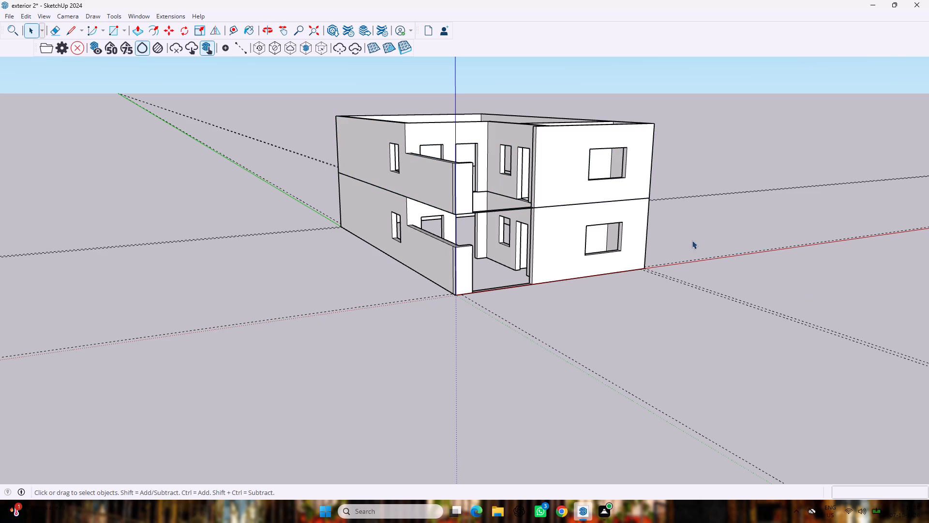
right_click(597, 206)
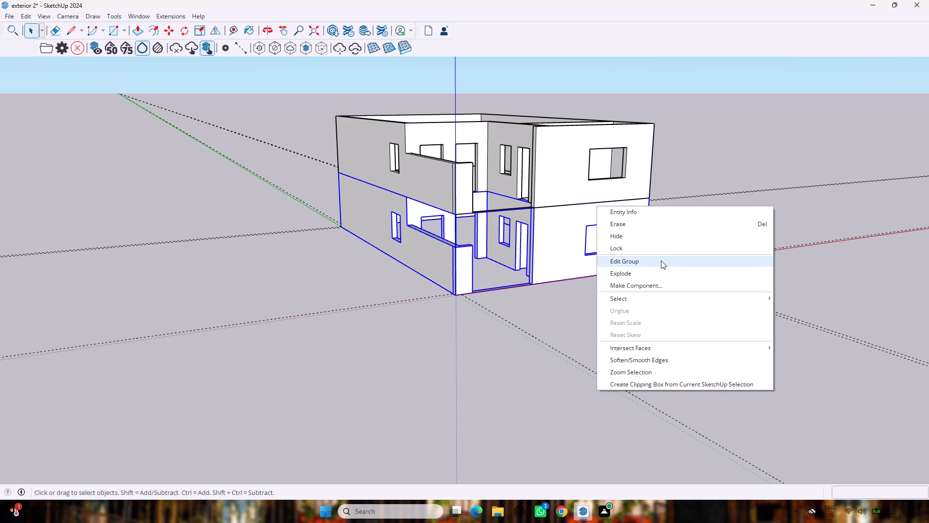
left_click(646, 276)
right_click(565, 176)
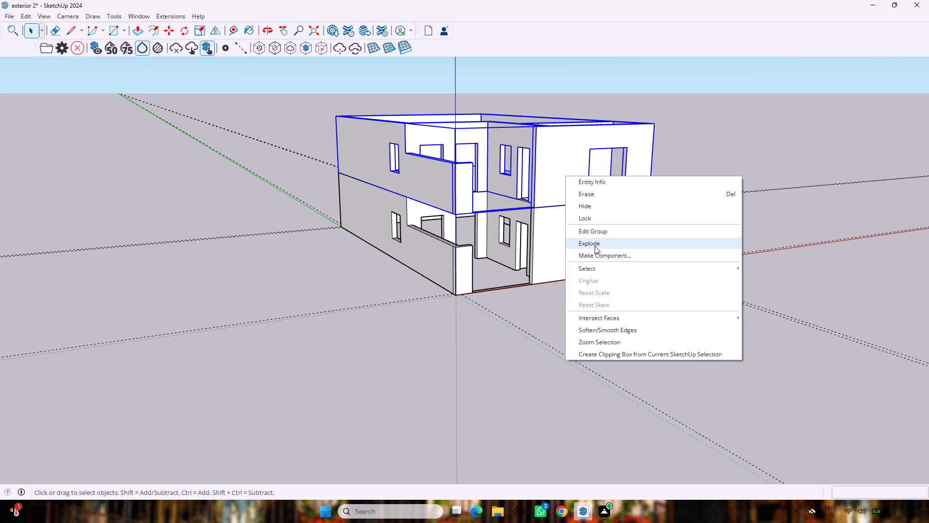
left_click(595, 246)
left_click(865, 220)
Examine the stacked two-storey walls and their openings from the front, from above and from the porch side.
middle_click_drag(764, 210, 653, 251)
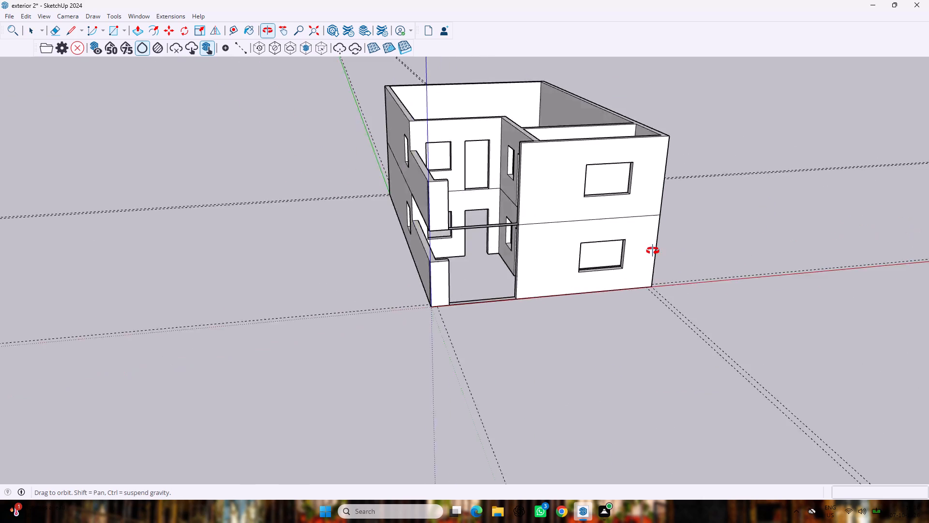
middle_click_drag(653, 251, 644, 274)
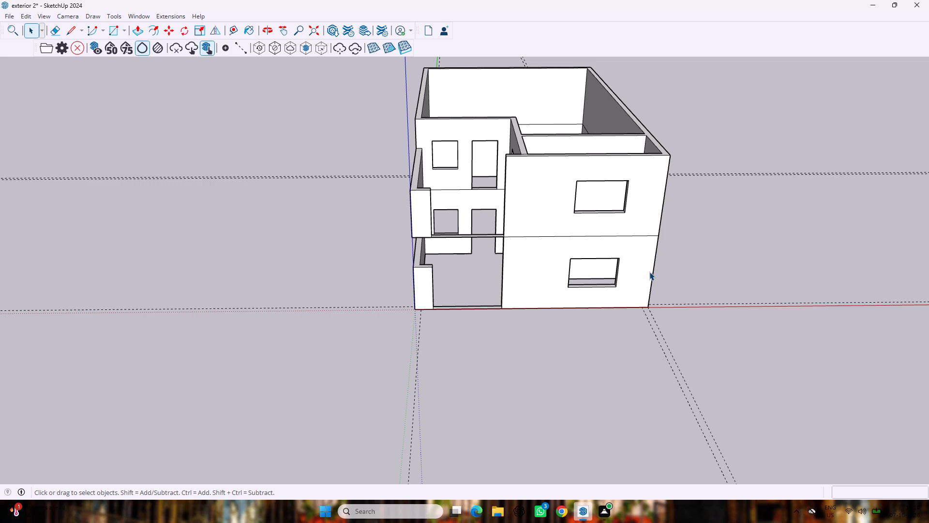
scroll(649, 272, "down", 6)
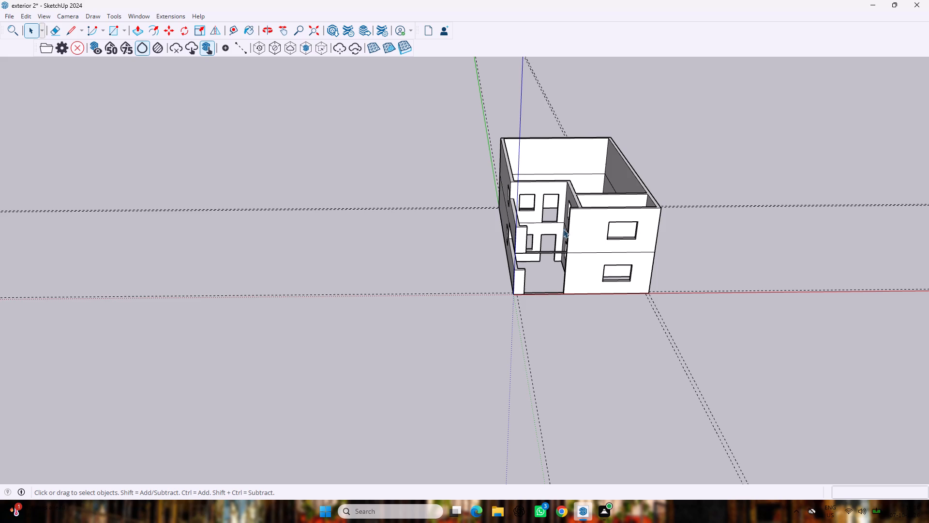
middle_click_drag(619, 207, 625, 254)
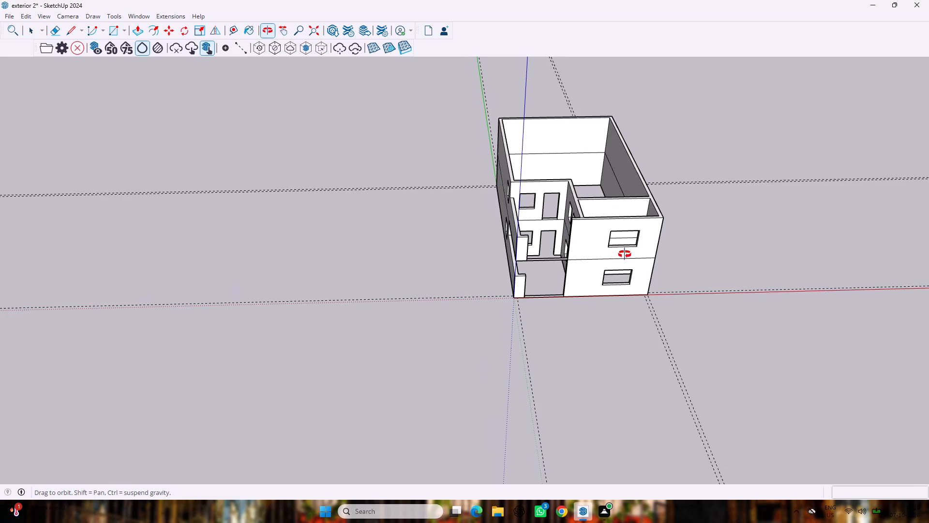
middle_click_drag(625, 254, 624, 254)
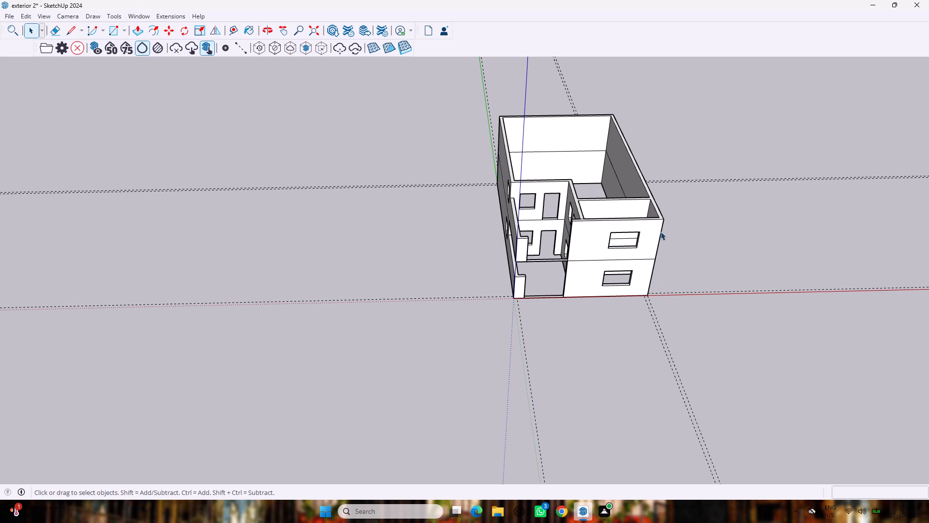
scroll(648, 240, "up", 8)
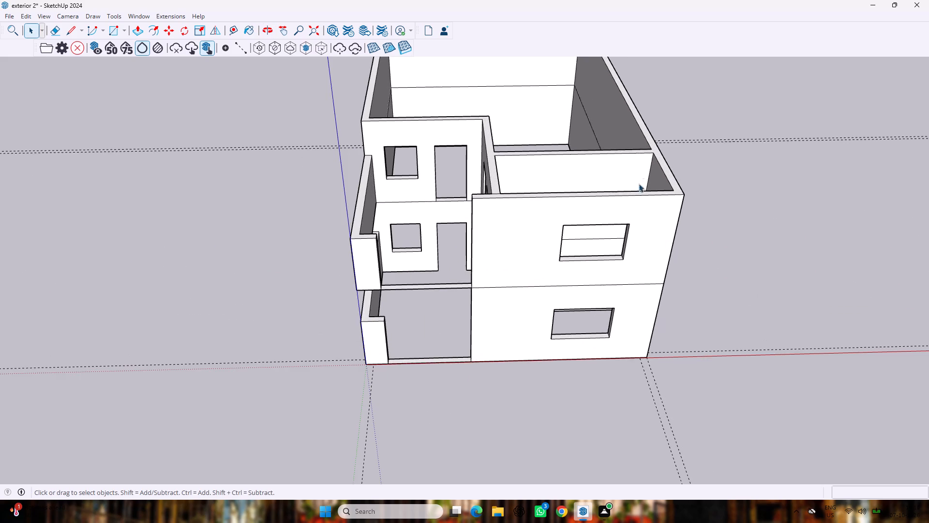
middle_click_drag(636, 166, 629, 264)
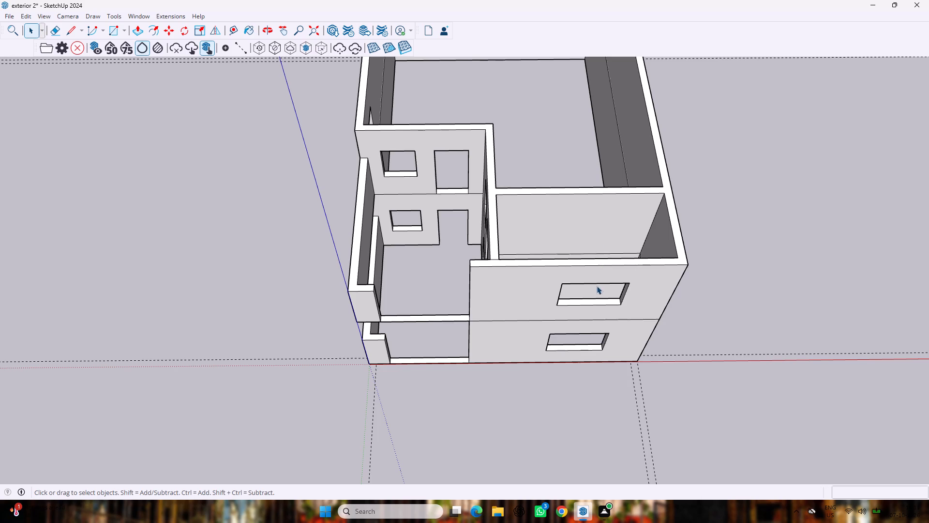
middle_click_drag(597, 286, 604, 198)
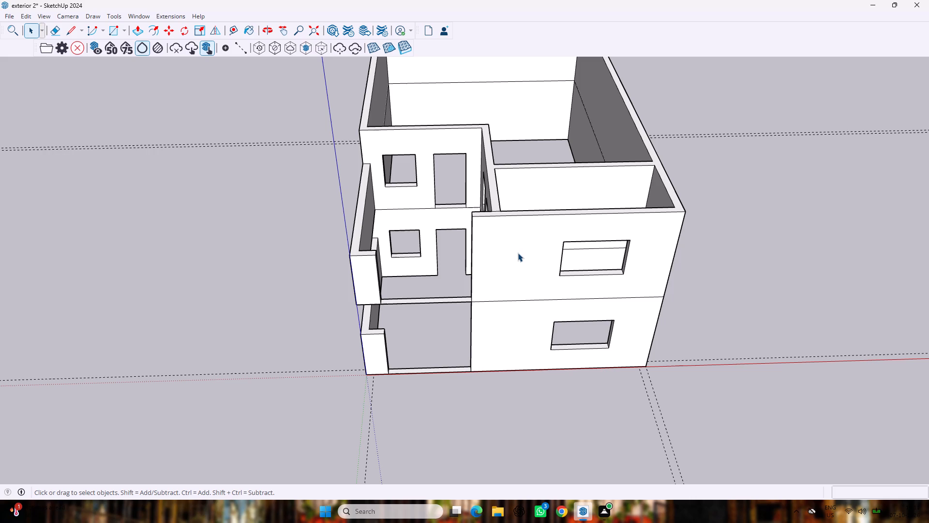
key("p")
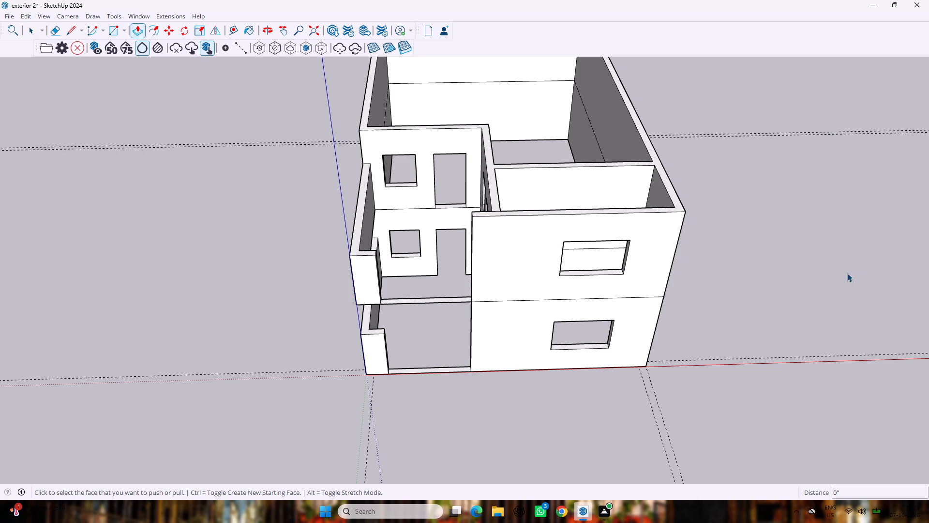
key("space")
middle_click_drag(704, 256, 590, 174)
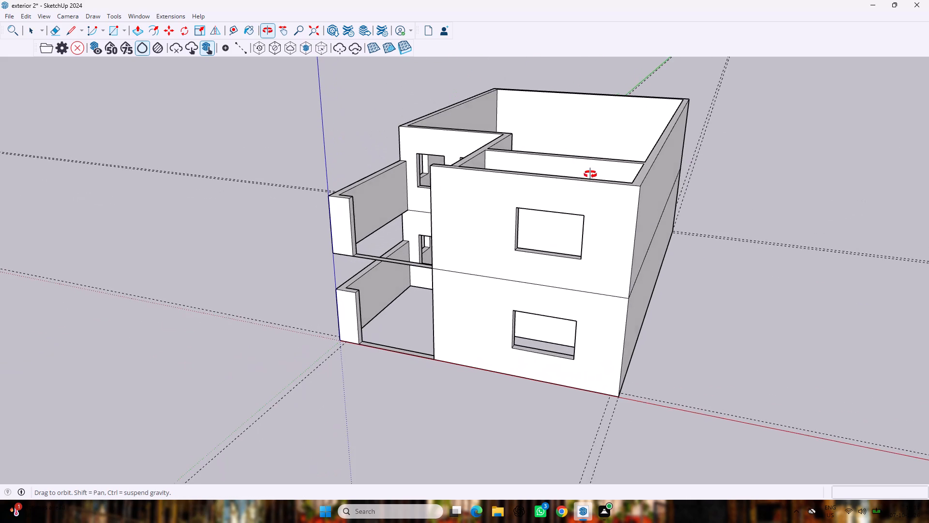
middle_click_drag(590, 174, 589, 174)
scroll(523, 211, "up", 4)
scroll(523, 200, "down", 1)
scroll(523, 200, "up", 9)
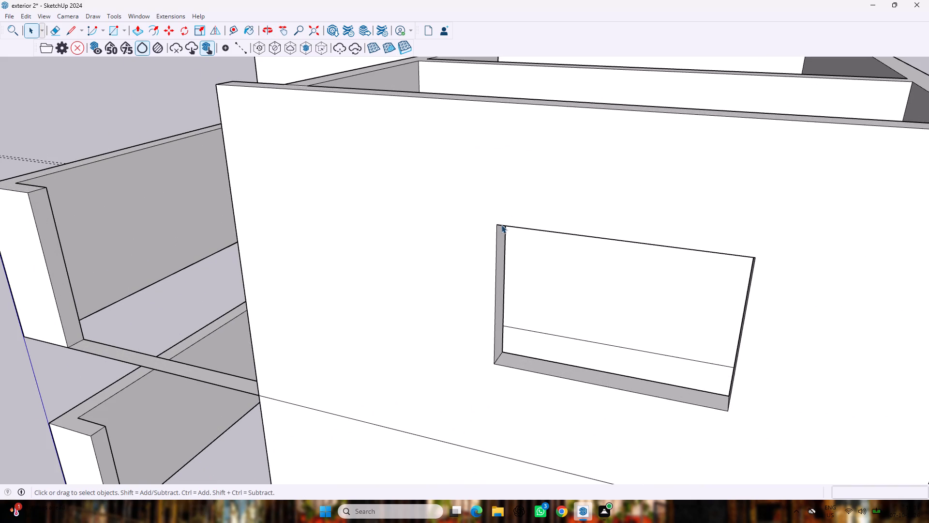
middle_click_drag(490, 136, 887, 196)
scroll(757, 195, "down", 5)
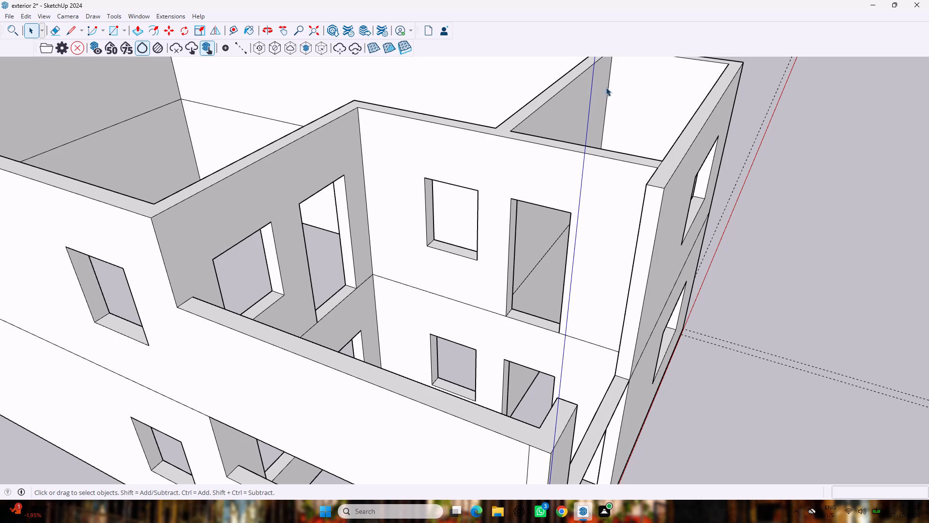
middle_click_drag(491, 170, 349, 98)
scroll(419, 153, "down", 8)
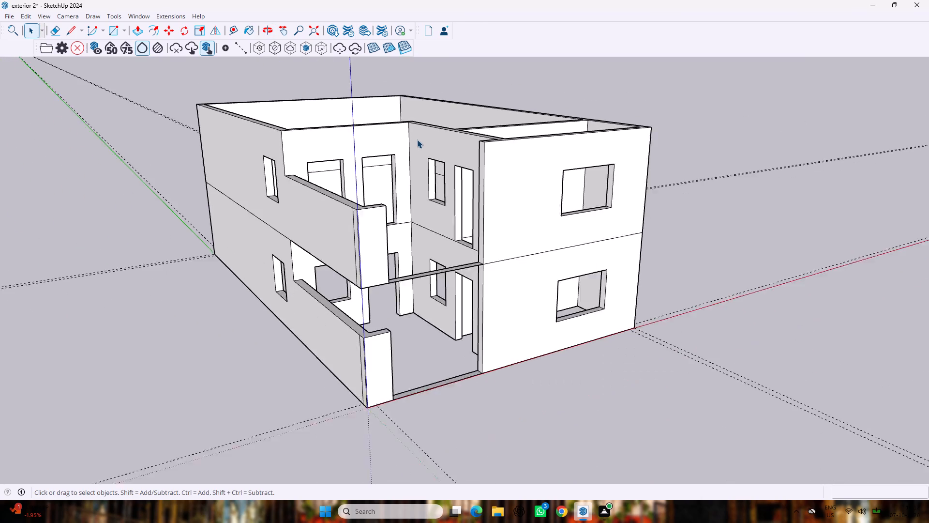
Close the upper-floor doorway in the front room's porch-side wall by extending its jamb face 3' across with Push/Pull.
middle_click_drag(434, 176, 439, 233)
scroll(436, 182, "up", 6)
scroll(437, 179, "down", 4)
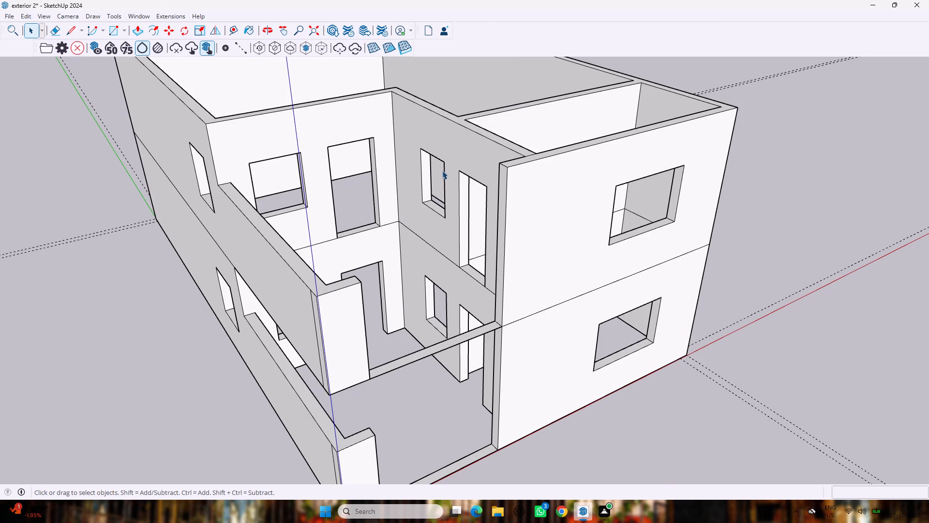
scroll(481, 193, "up", 5)
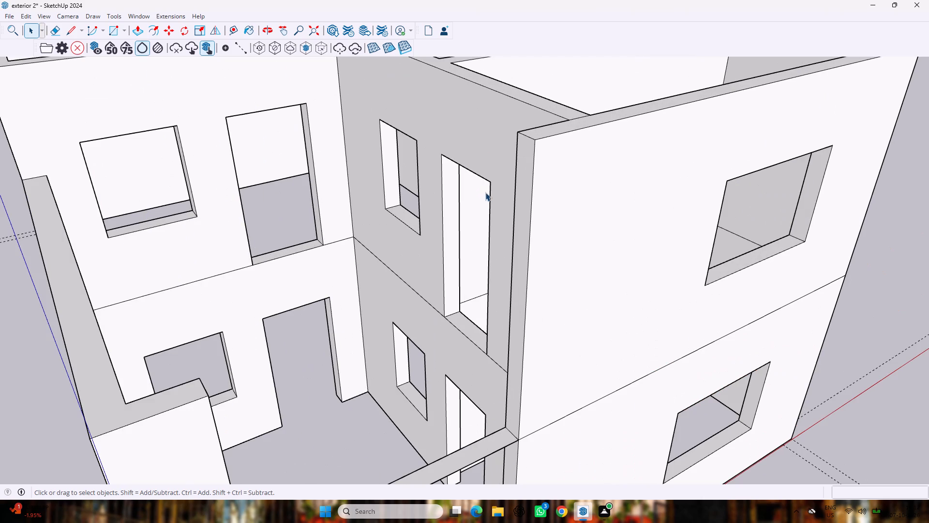
key("p")
middle_click_drag(495, 196, 710, 166)
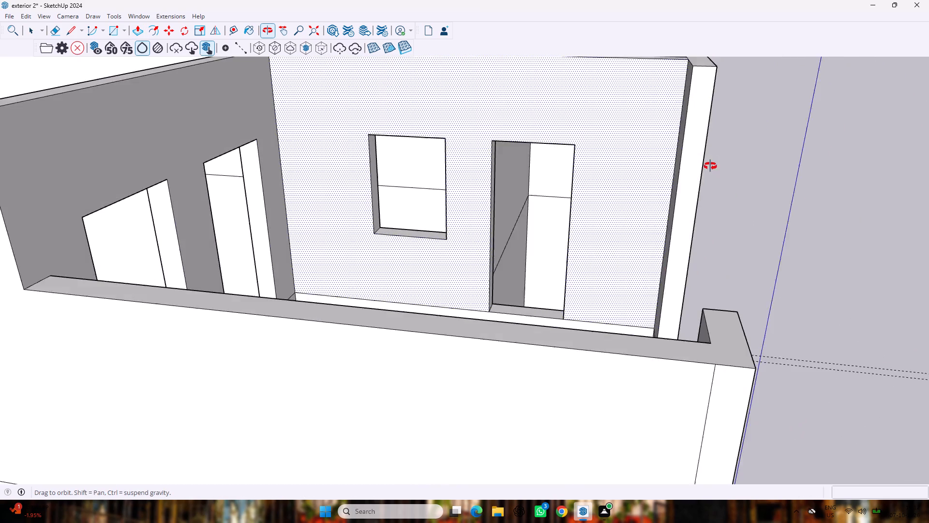
middle_click_drag(710, 166, 528, 177)
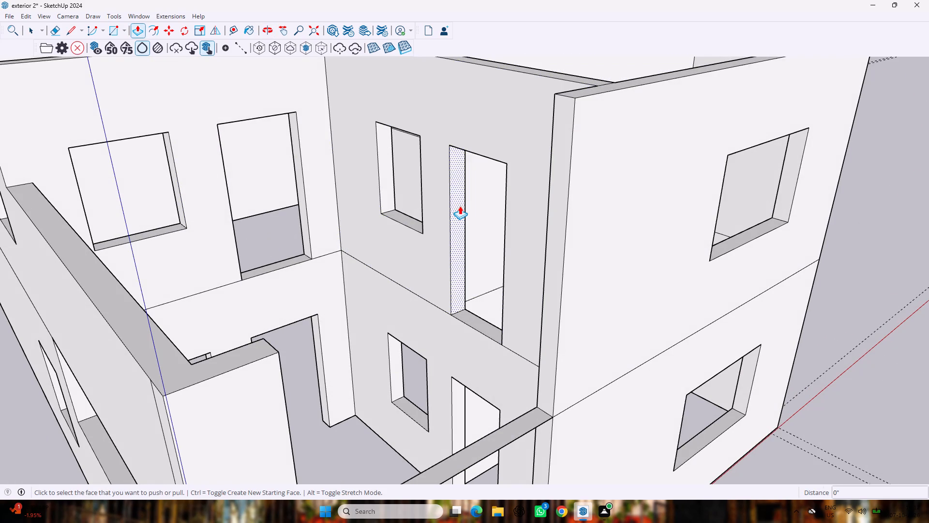
left_click_drag(460, 206, 514, 242)
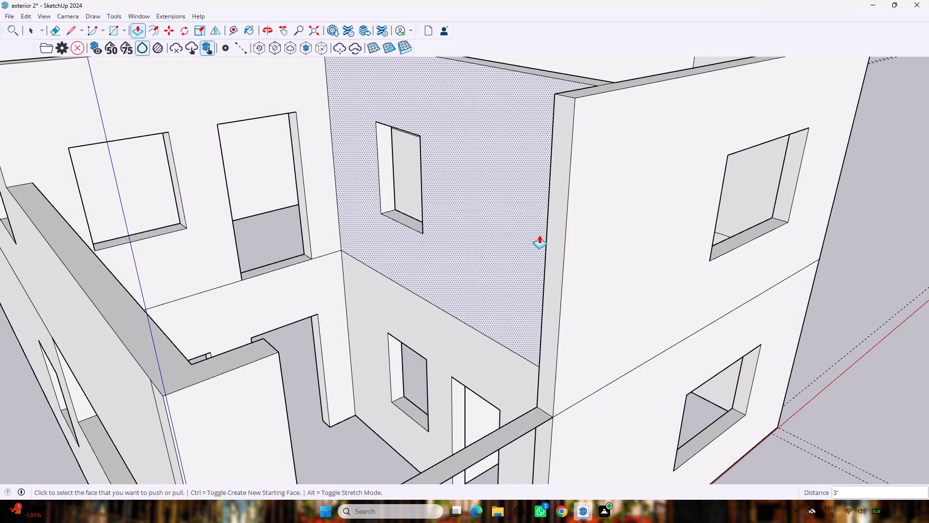
Fill the upper-floor window in the same porch-side wall by extending its side face 3' across the opening.
scroll(458, 194, "up", 6)
scroll(453, 185, "down", 6)
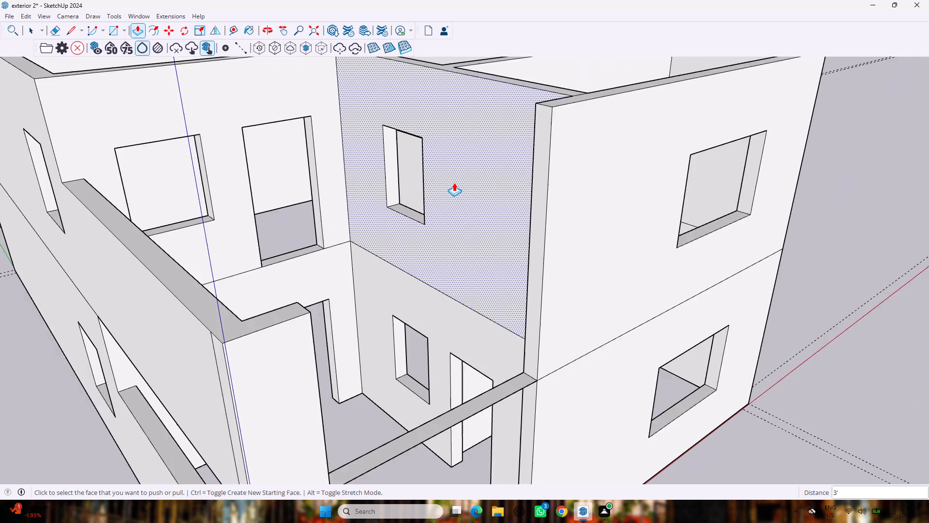
scroll(454, 183, "down", 4)
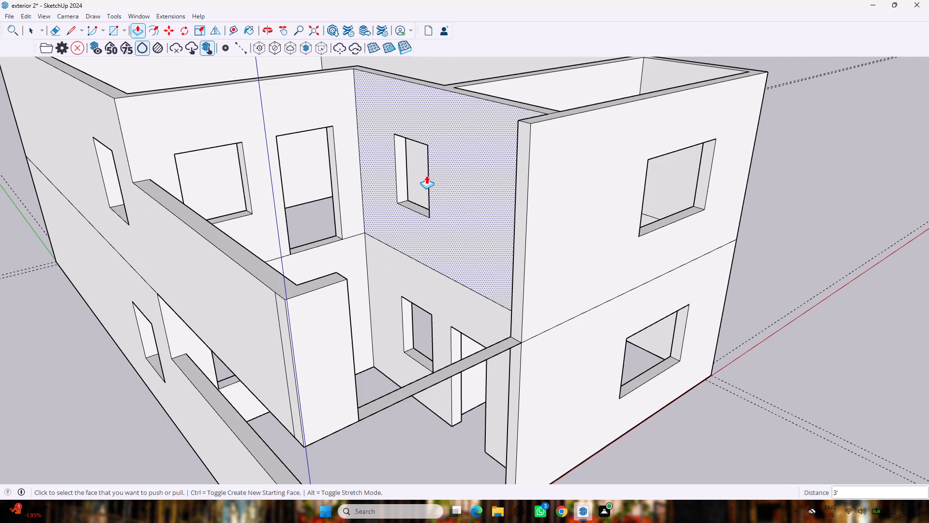
middle_click_drag(410, 170, 750, 183)
scroll(529, 155, "up", 4)
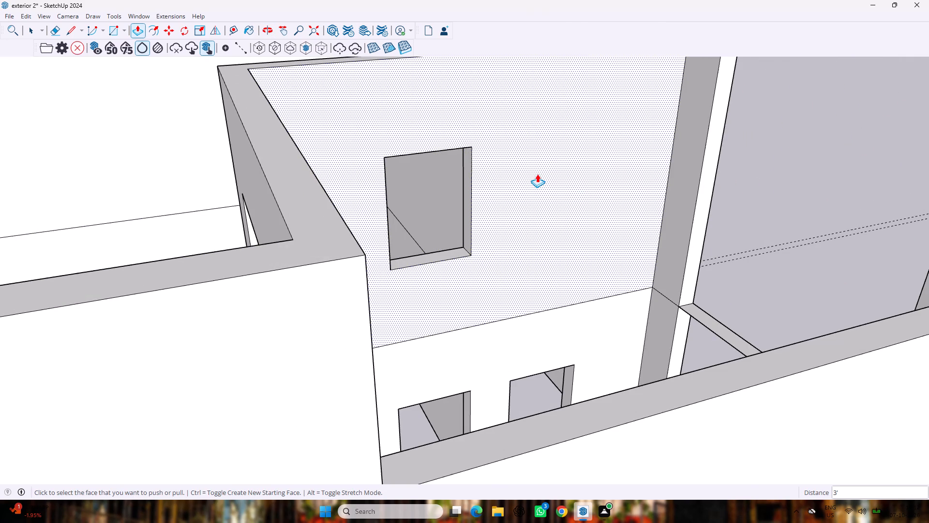
middle_click_drag(537, 174, 391, 166)
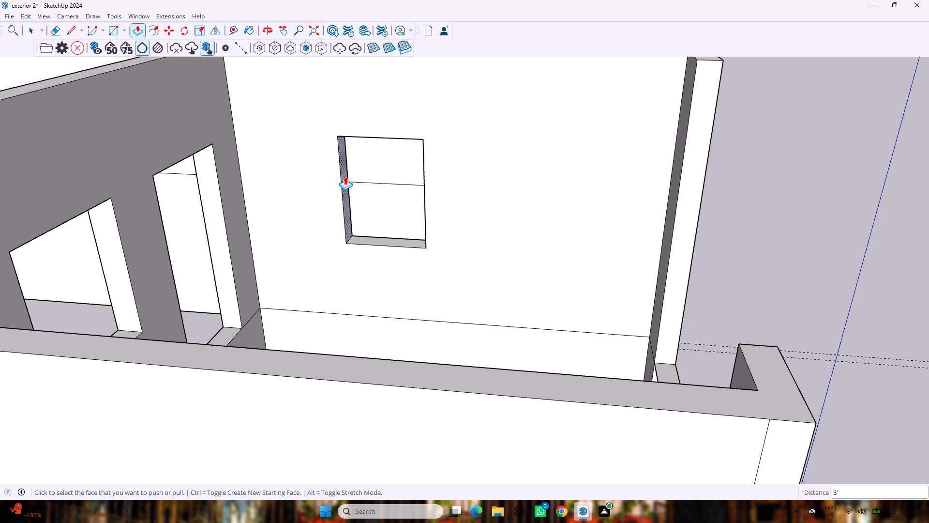
left_click_drag(345, 176, 426, 201)
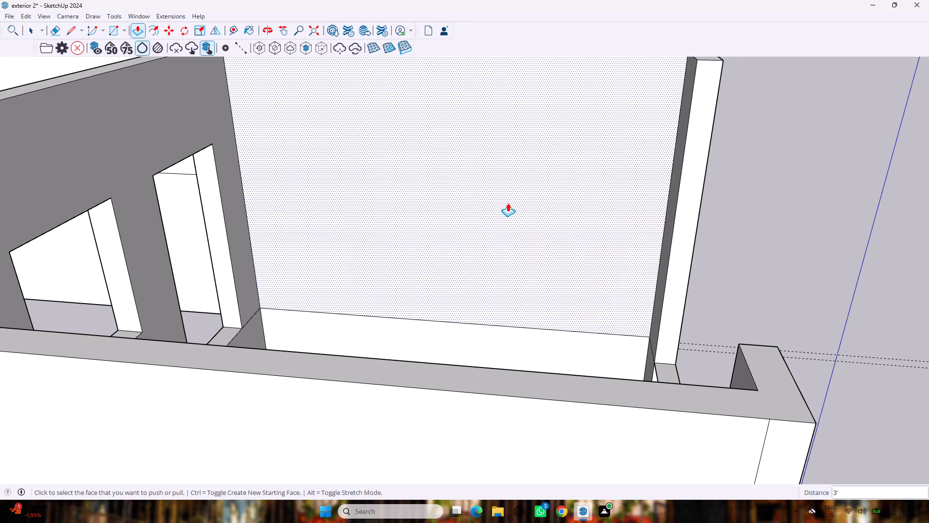
Push the upper-floor front wall back lengthwise from its porch end, first about 1' 8 3/4", finishing with 9' 7 1/2" above the window.
scroll(508, 213, "down", 8)
middle_click_drag(691, 192, 448, 190)
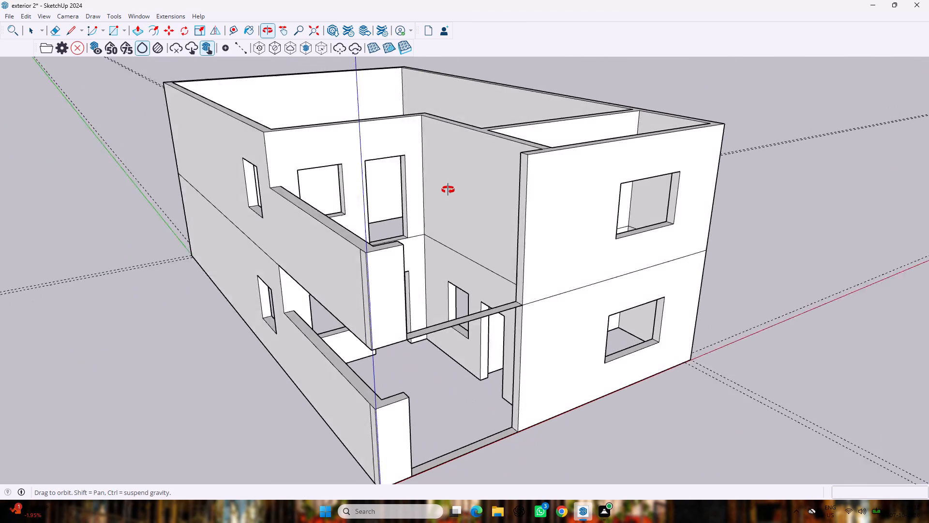
middle_click_drag(448, 190, 435, 200)
key("space")
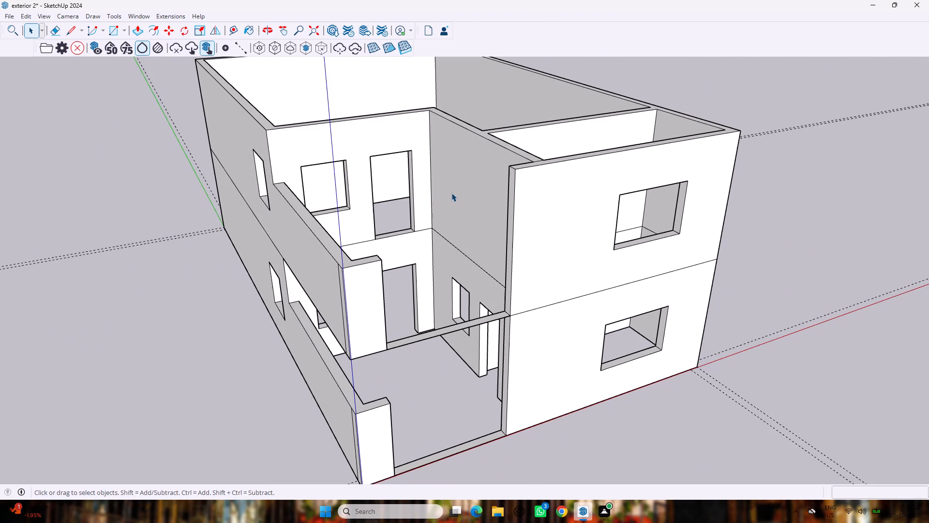
key("p")
middle_click_drag(488, 187, 638, 205)
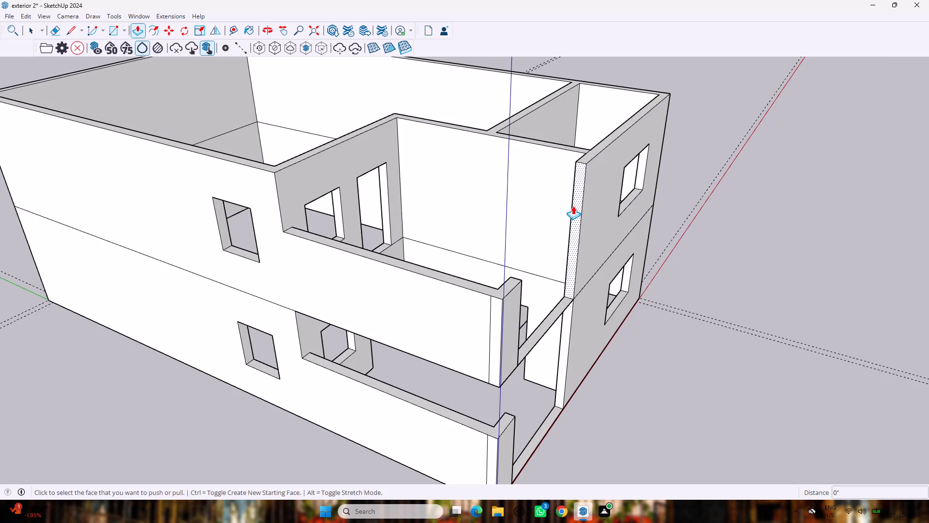
left_click_drag(574, 206, 652, 164)
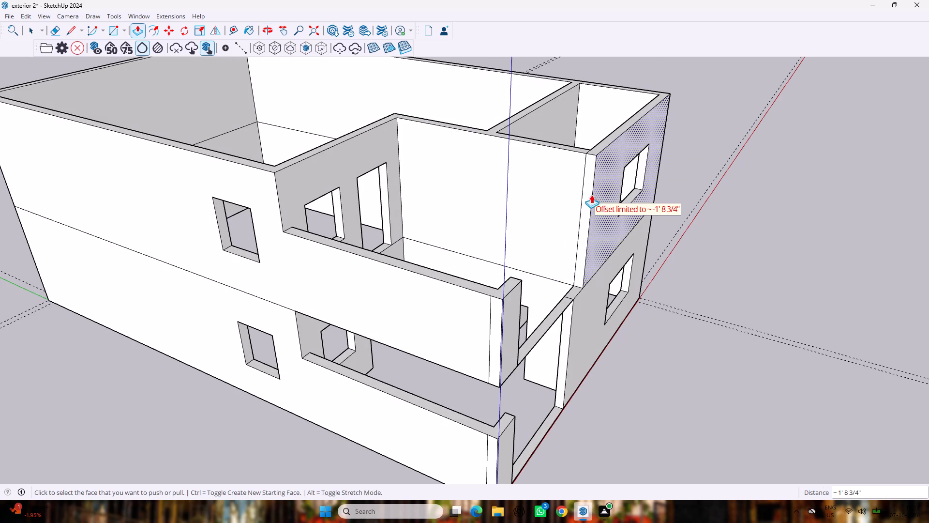
left_click_drag(589, 196, 667, 146)
scroll(632, 155, "up", 8)
left_click_drag(610, 166, 695, 95)
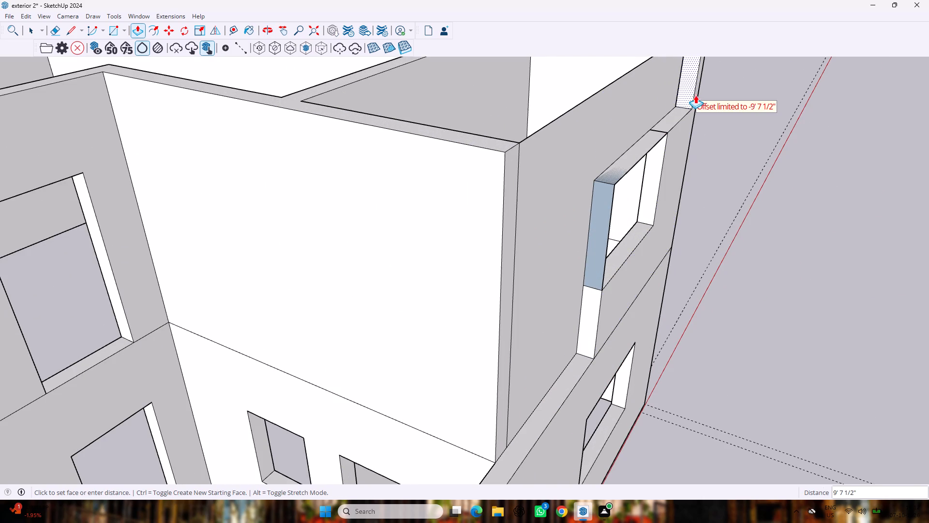
left_click_drag(695, 95, 704, 83)
scroll(704, 84, "down", 8)
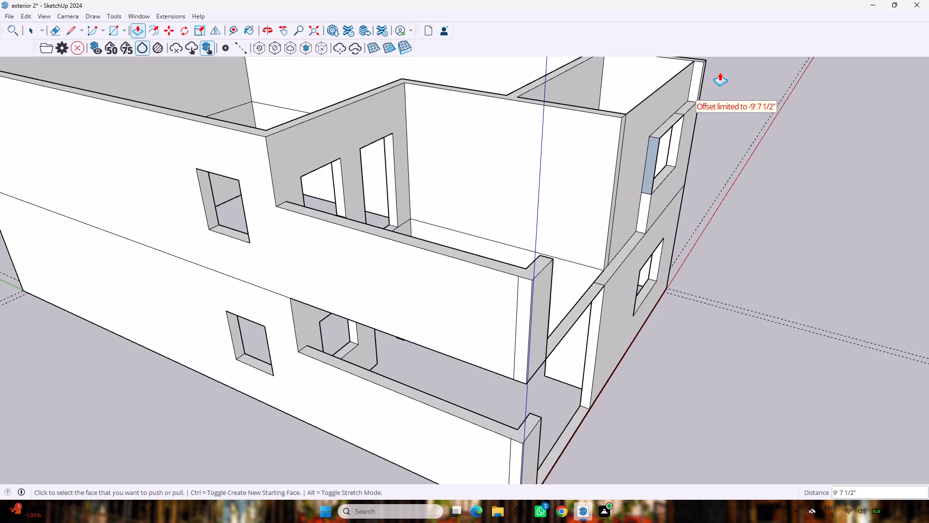
Push the exposed side face of the upper-floor front window 6' across the window's width.
middle_click_drag(725, 77, 697, 124)
scroll(699, 93, "down", 9)
scroll(713, 61, "up", 2)
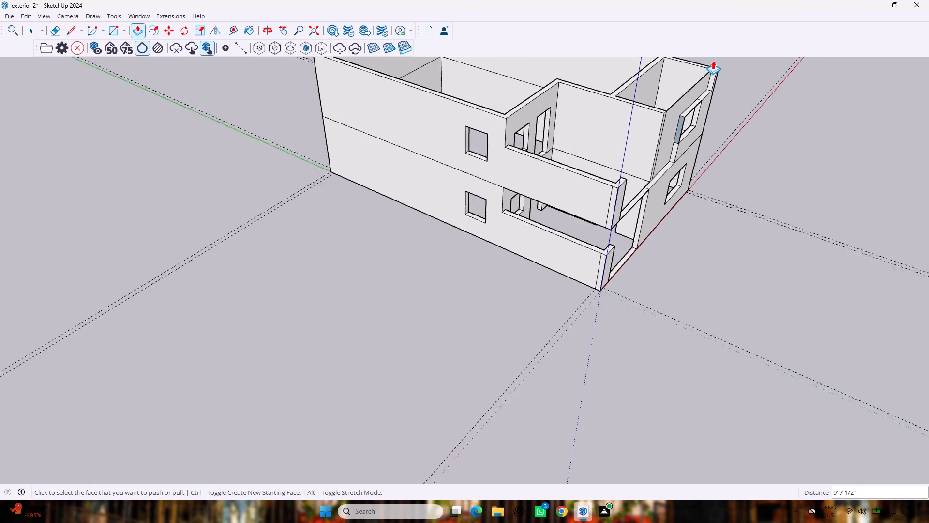
scroll(713, 61, "up", 5)
scroll(689, 103, "up", 8)
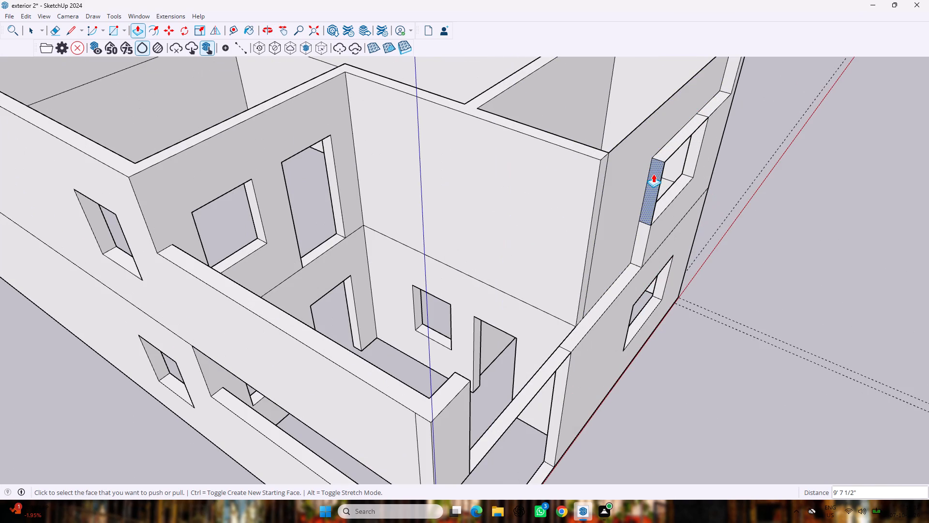
left_click_drag(653, 174, 737, 91)
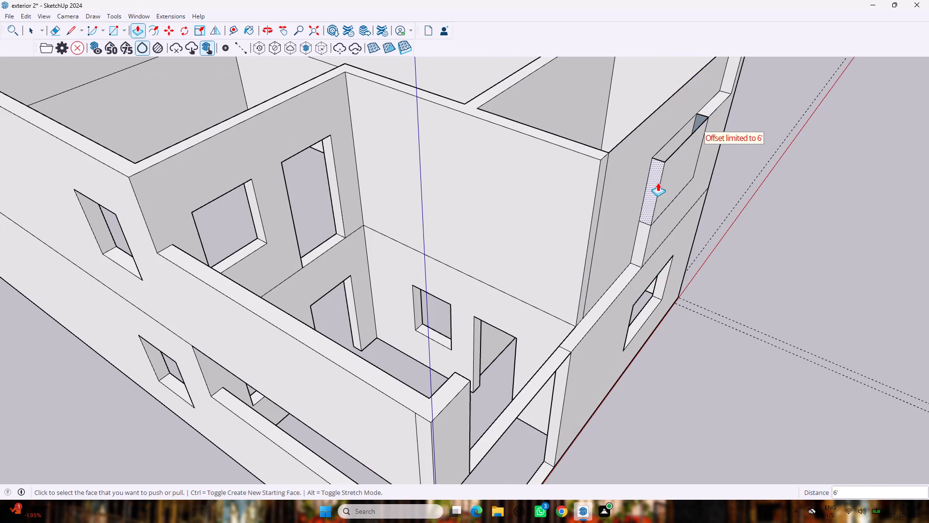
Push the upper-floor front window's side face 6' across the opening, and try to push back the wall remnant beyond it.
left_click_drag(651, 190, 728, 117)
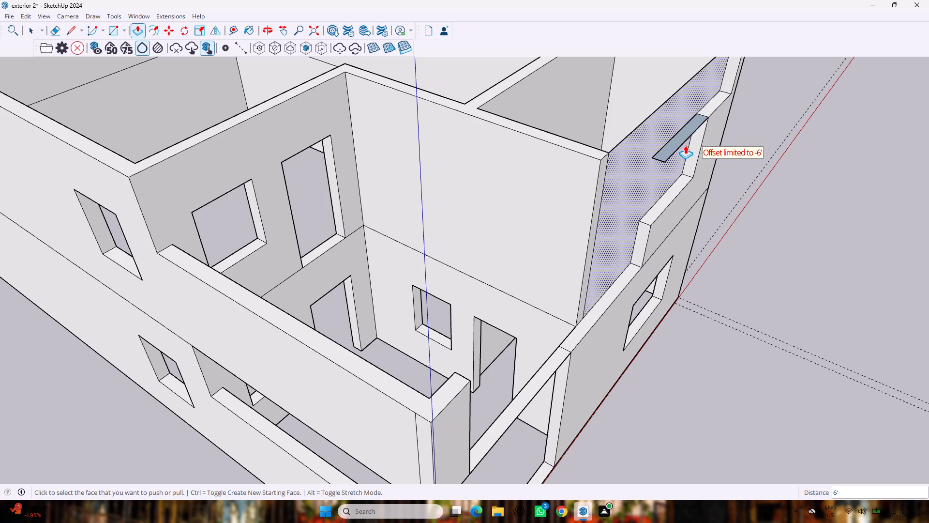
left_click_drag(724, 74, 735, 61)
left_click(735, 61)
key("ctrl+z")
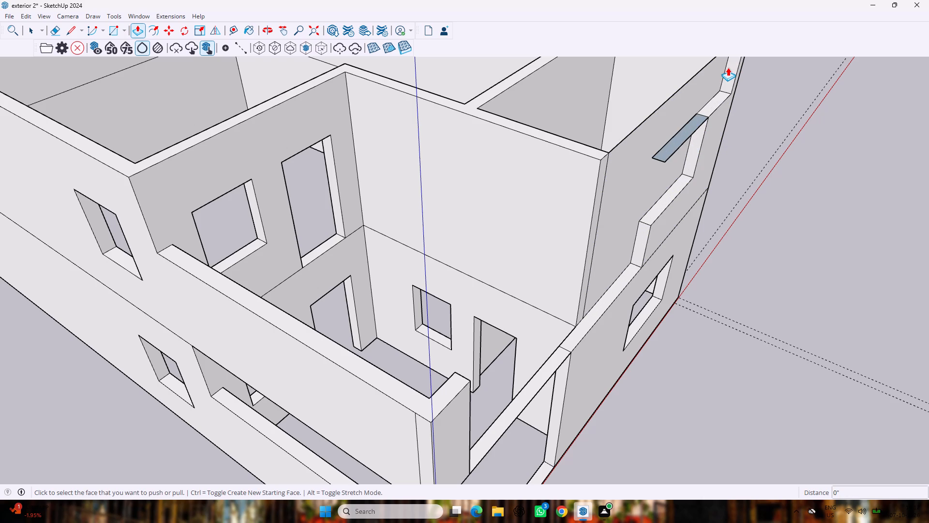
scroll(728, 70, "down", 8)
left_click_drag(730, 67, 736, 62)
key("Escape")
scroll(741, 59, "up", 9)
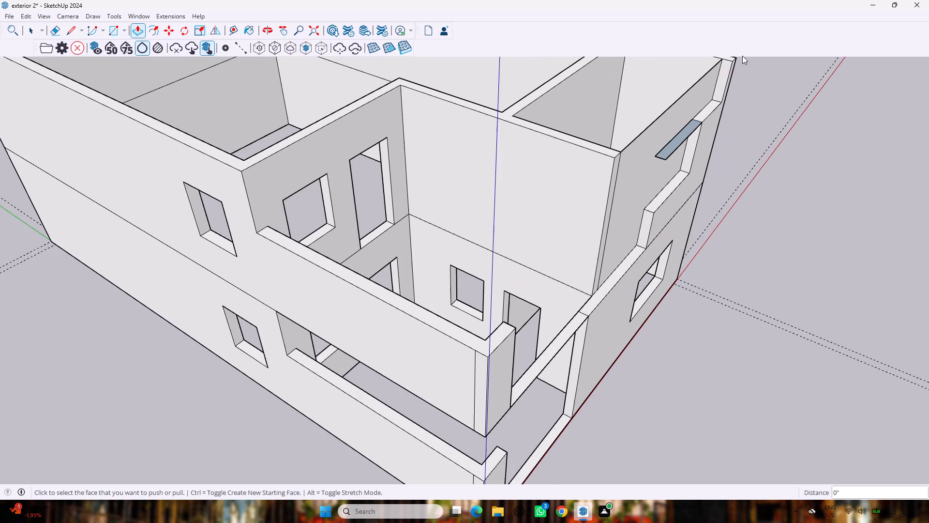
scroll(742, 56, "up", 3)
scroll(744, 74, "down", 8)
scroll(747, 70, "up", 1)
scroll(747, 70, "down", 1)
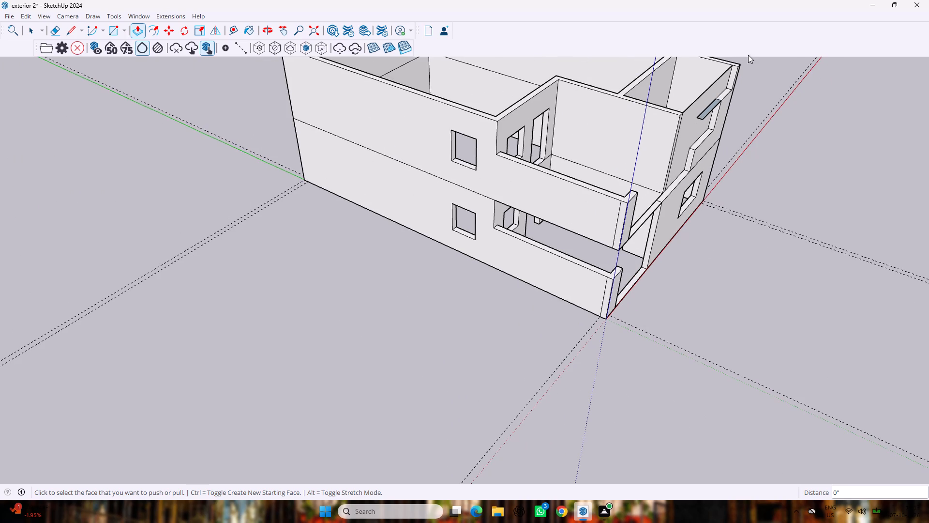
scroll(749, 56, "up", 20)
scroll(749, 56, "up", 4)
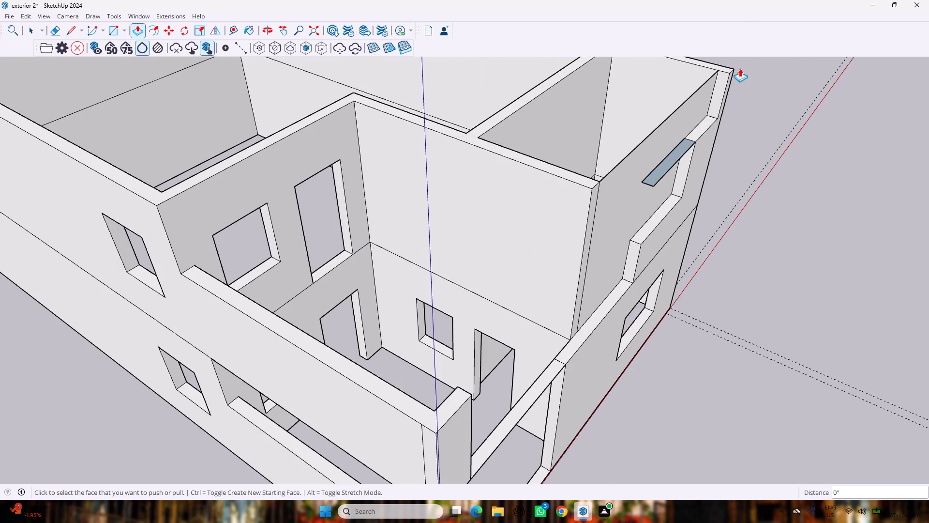
Undo the Push/Pull changes to the upper-floor front wall and its window until the full wall is restored.
key("ctrl+z")
key("ctrl+z")
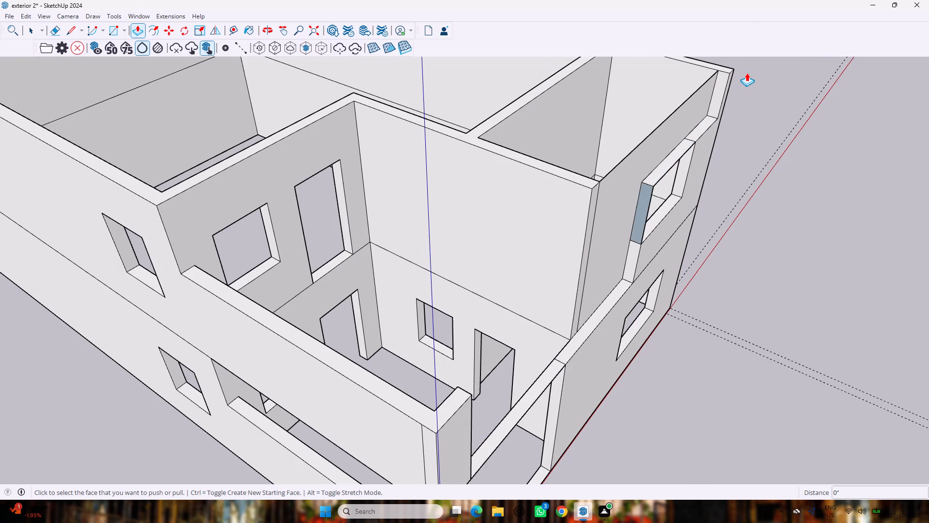
key("ctrl+z")
key("ctrl+z")
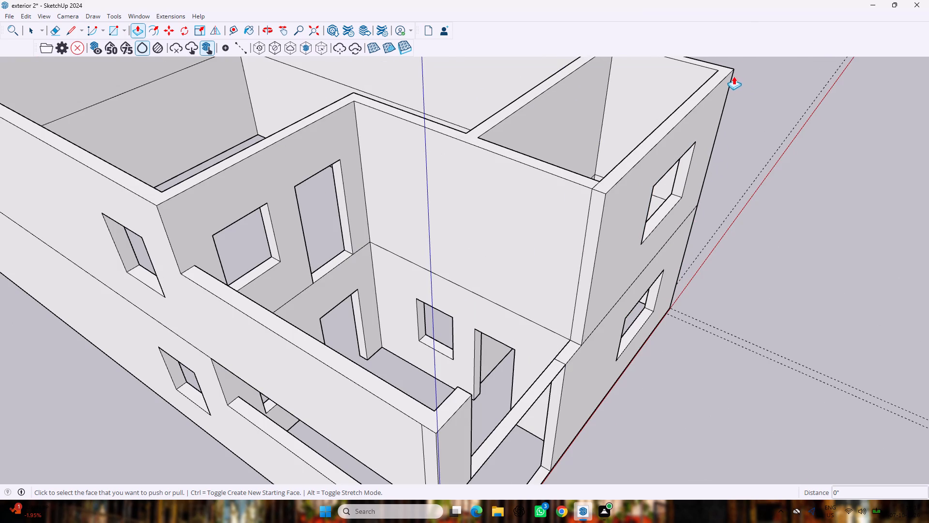
Inspect the edges and faces around the upper-floor front wall's porch-side corner and window by selecting them individually.
key("space")
left_click(644, 153)
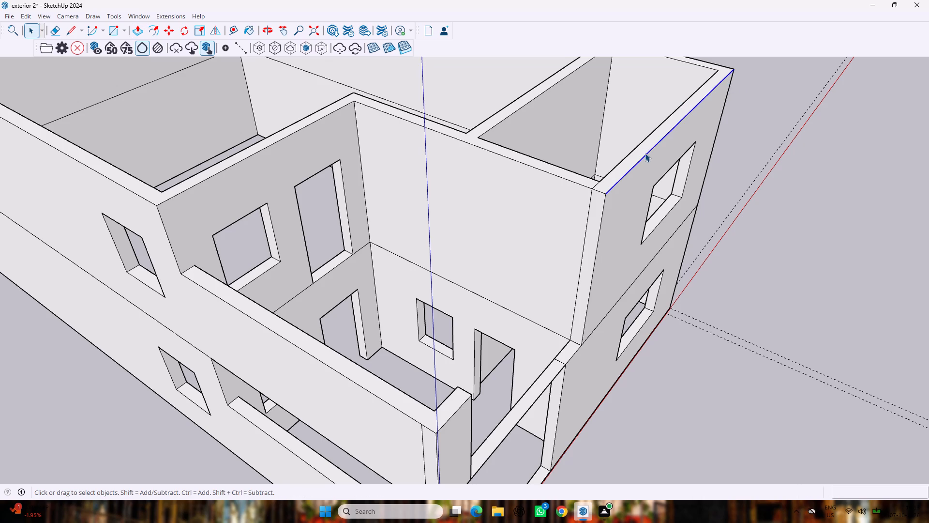
double_click(645, 153)
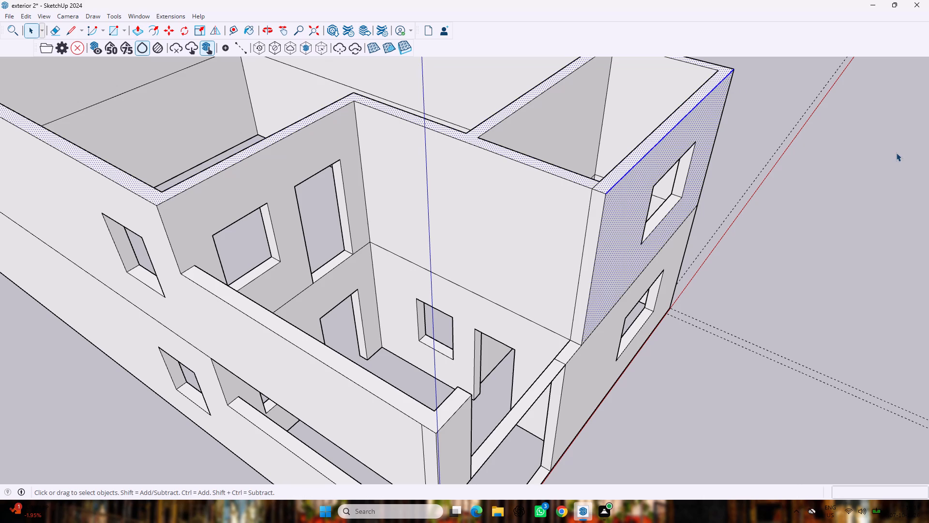
left_click(896, 153)
scroll(794, 132, "up", 6)
scroll(783, 132, "down", 3)
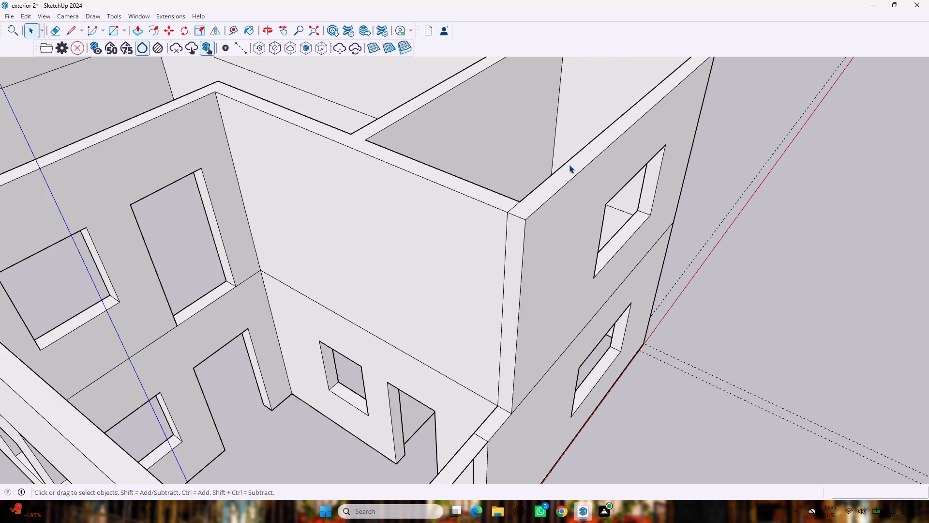
left_click_drag(556, 156, 580, 196)
left_click(565, 182)
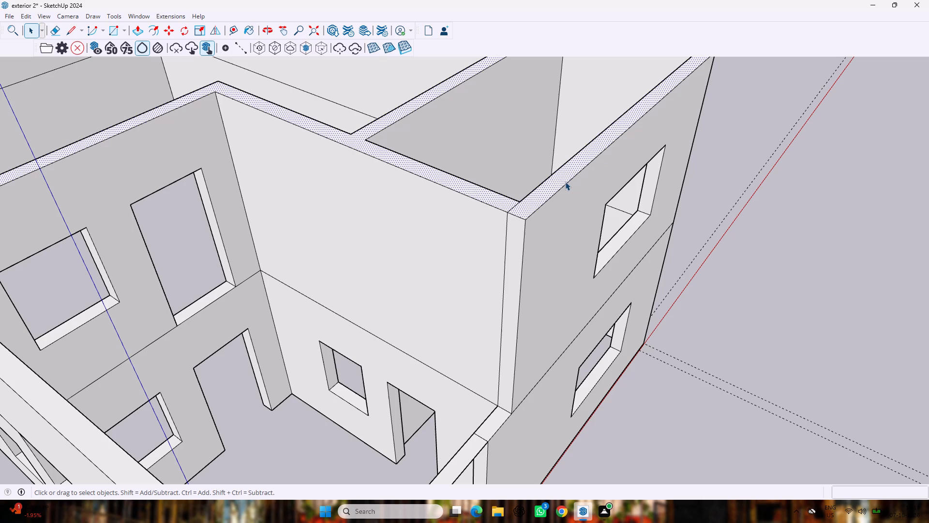
left_click(639, 197)
scroll(581, 185, "up", 4)
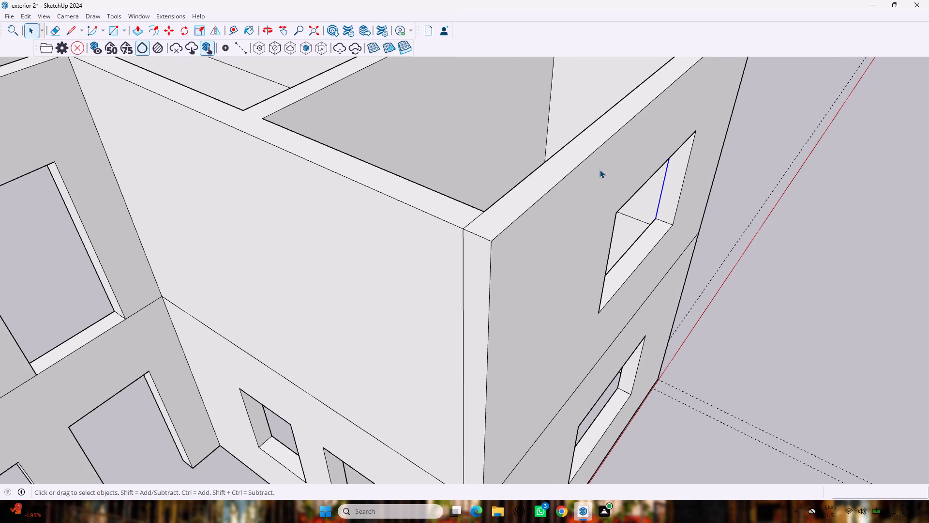
left_click(492, 239, "ctrl")
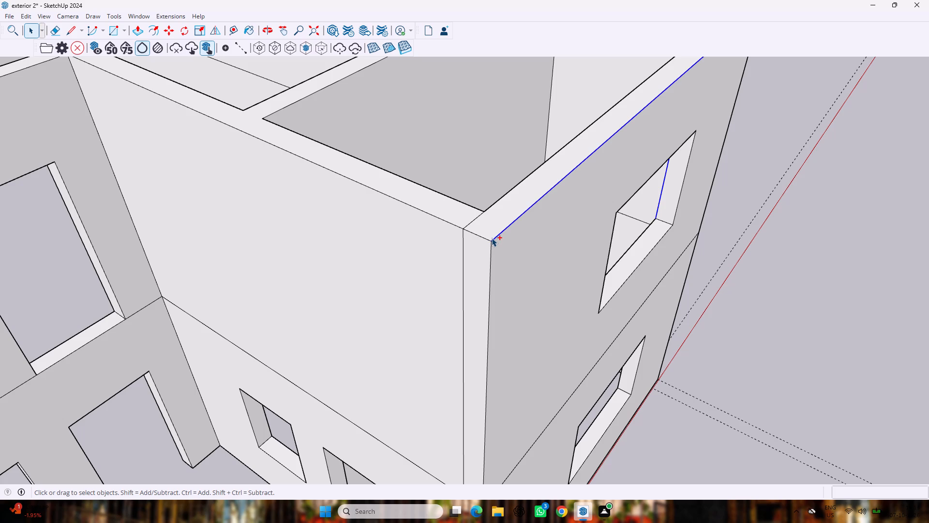
left_click(489, 245, "ctrl")
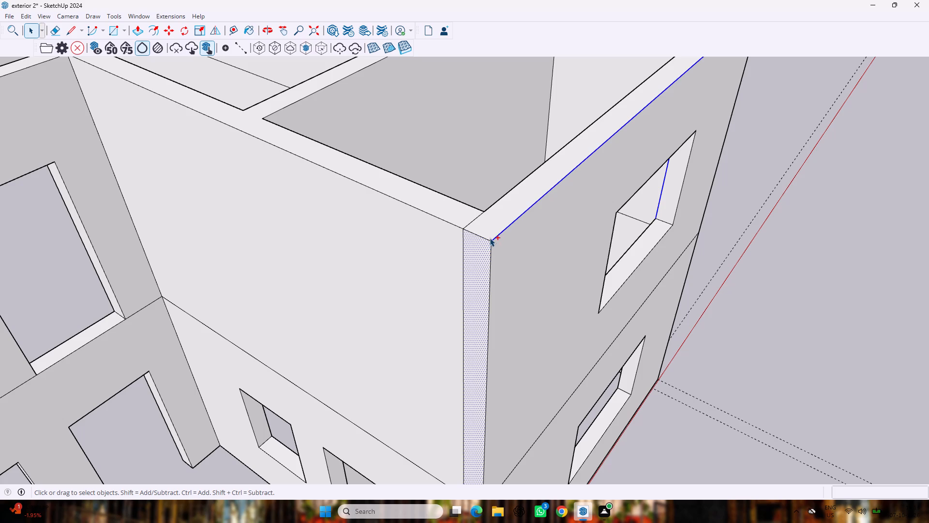
left_click(490, 236, "ctrl")
scroll(707, 214, "down", 9)
left_click(795, 189)
scroll(782, 186, "up", 9)
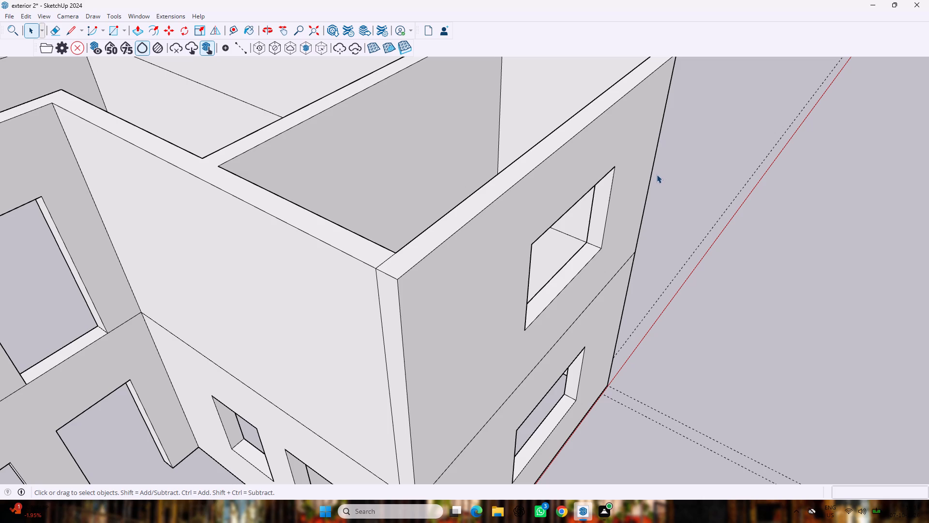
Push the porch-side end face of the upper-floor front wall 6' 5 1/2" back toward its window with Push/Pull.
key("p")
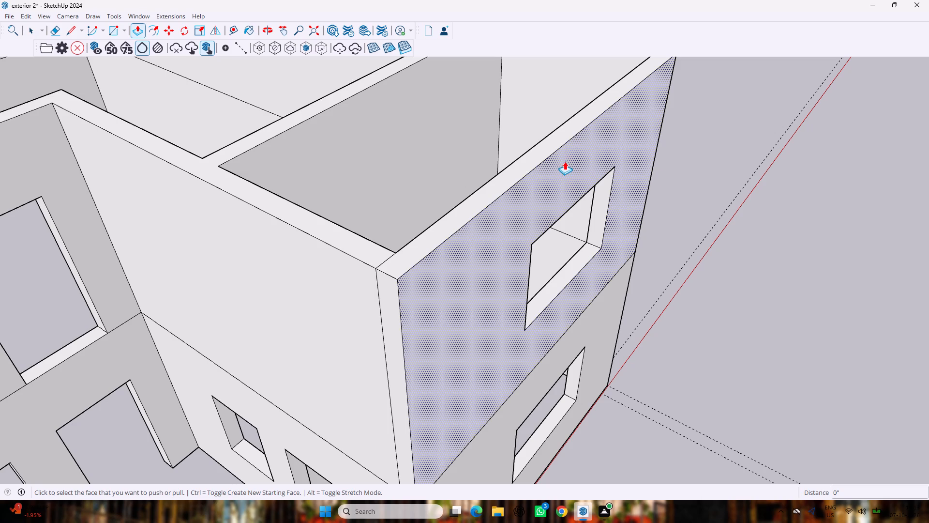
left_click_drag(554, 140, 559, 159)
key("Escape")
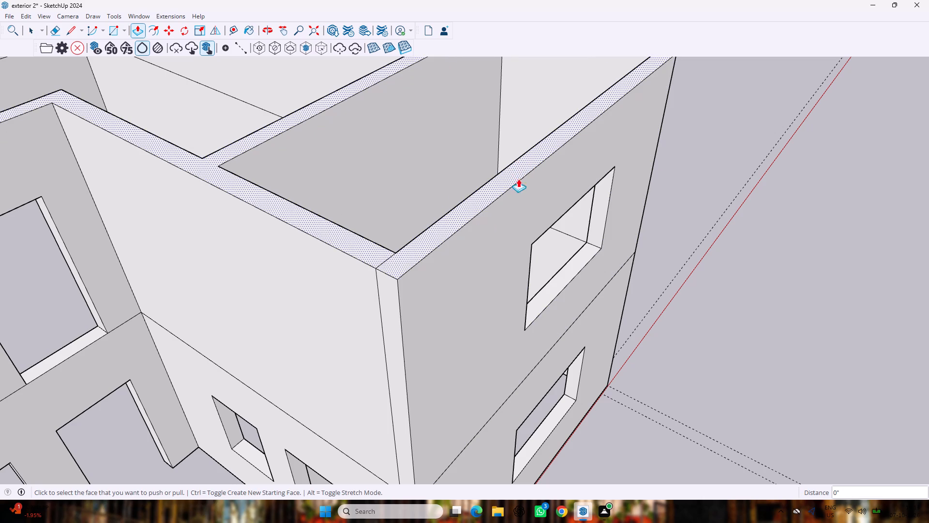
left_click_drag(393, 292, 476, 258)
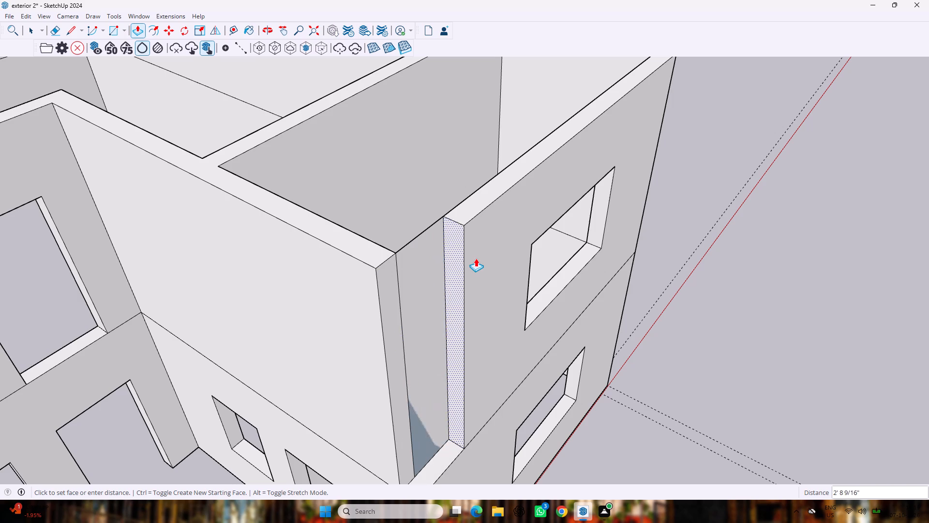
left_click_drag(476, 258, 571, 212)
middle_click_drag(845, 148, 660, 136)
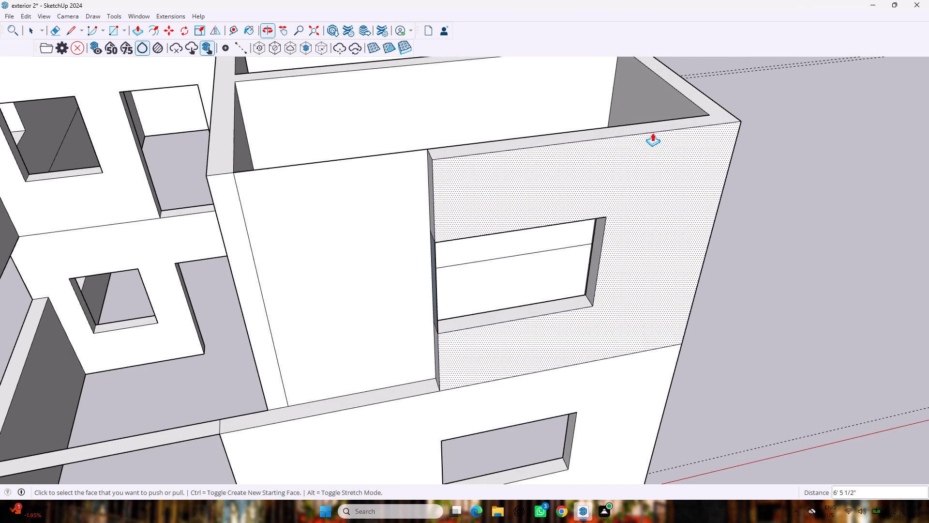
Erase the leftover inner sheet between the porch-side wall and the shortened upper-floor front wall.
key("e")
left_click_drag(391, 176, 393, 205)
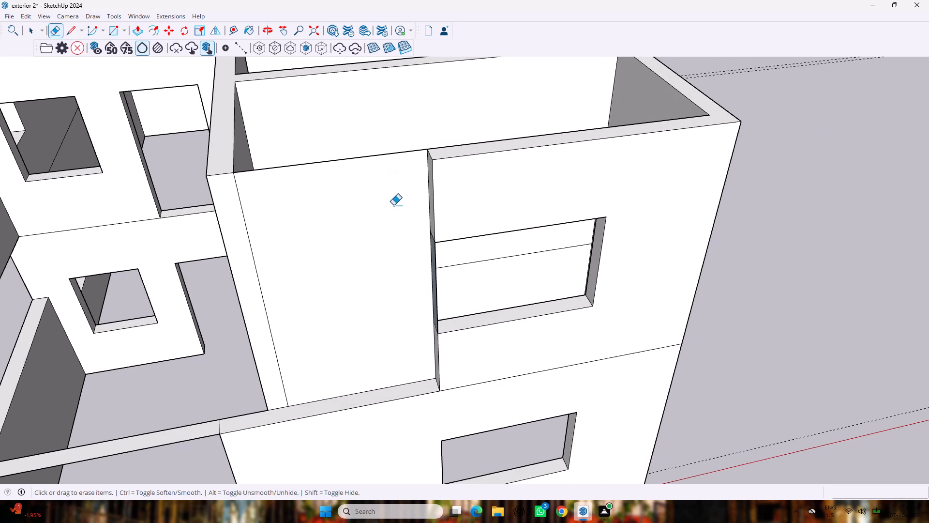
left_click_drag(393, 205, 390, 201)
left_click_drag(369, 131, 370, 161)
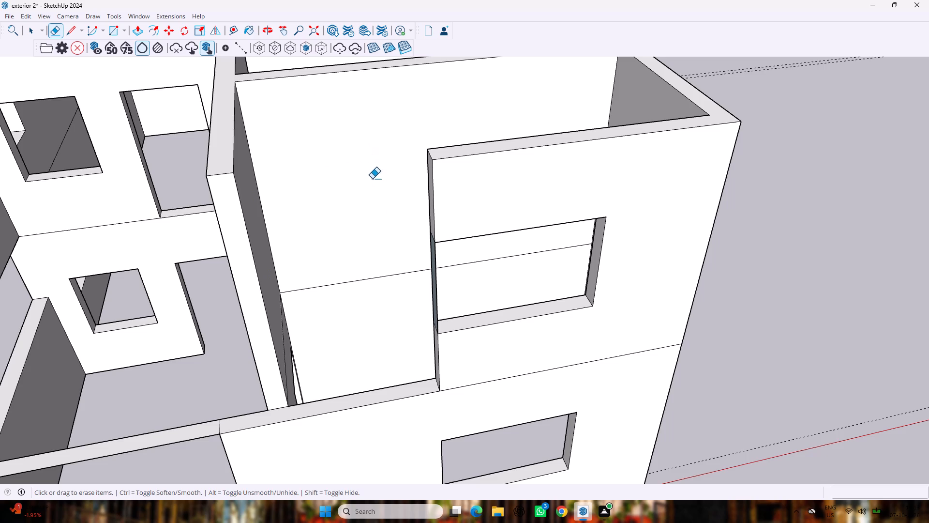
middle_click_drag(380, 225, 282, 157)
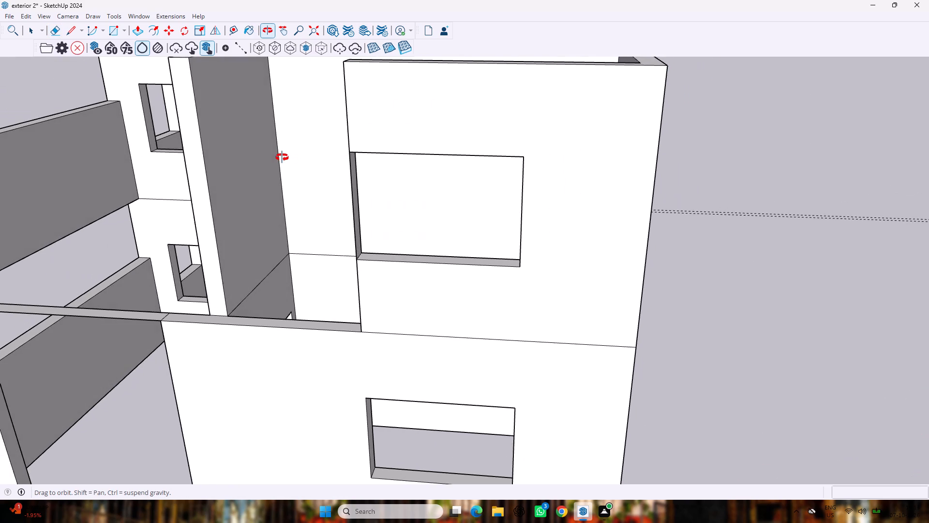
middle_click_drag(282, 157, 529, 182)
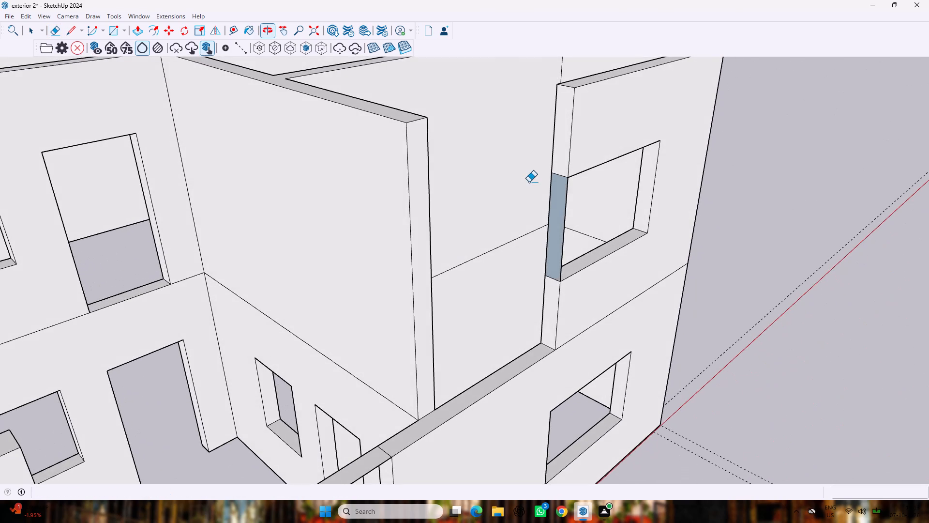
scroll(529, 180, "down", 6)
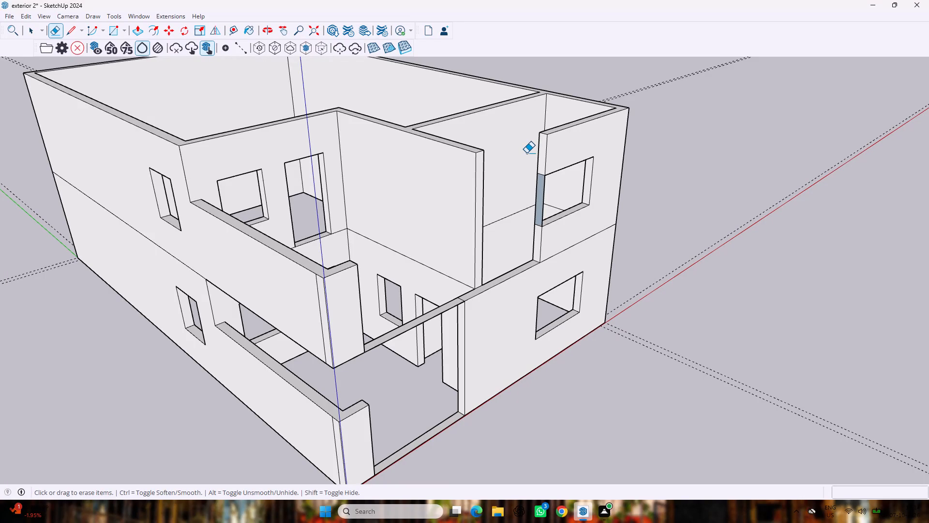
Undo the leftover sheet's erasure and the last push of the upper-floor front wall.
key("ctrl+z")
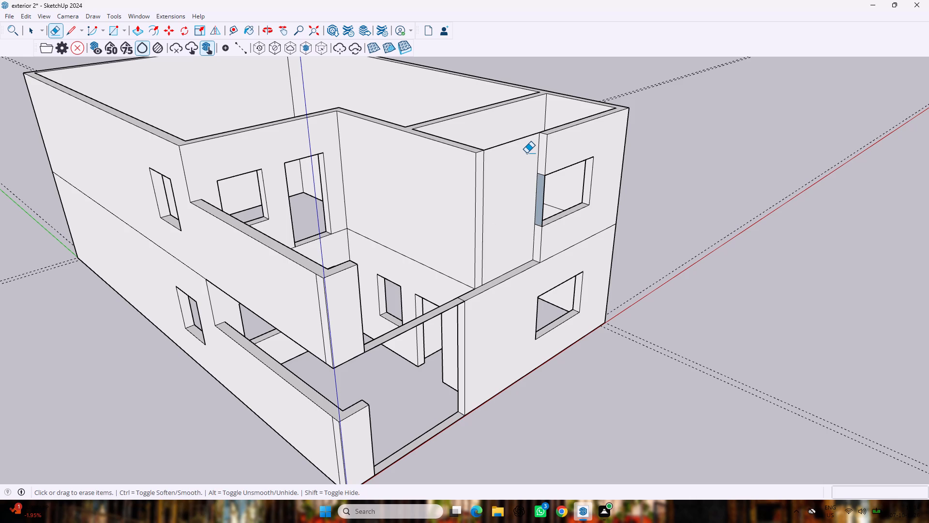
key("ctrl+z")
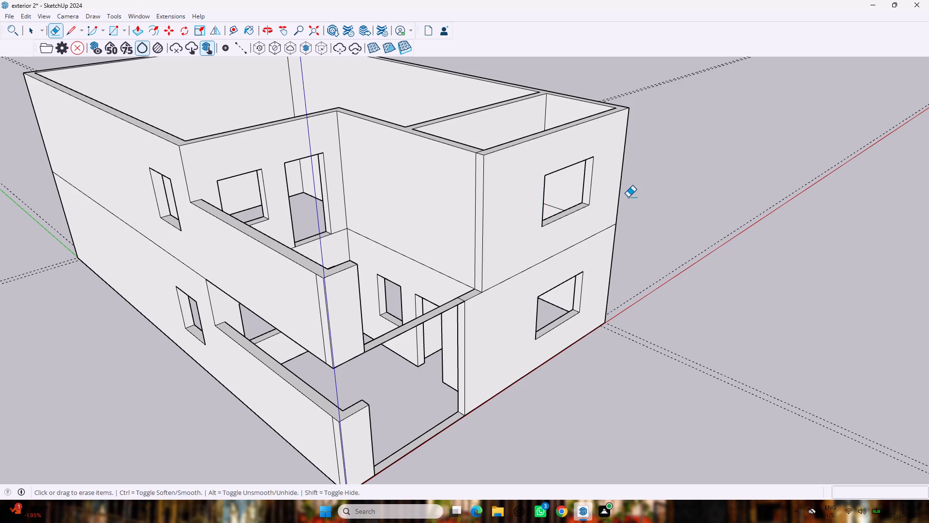
Place a vertical guide about 3' 6 7/16" in from the front corner edge on the upper-floor porch-side wall.
key("space")
middle_click_drag(516, 205, 516, 205)
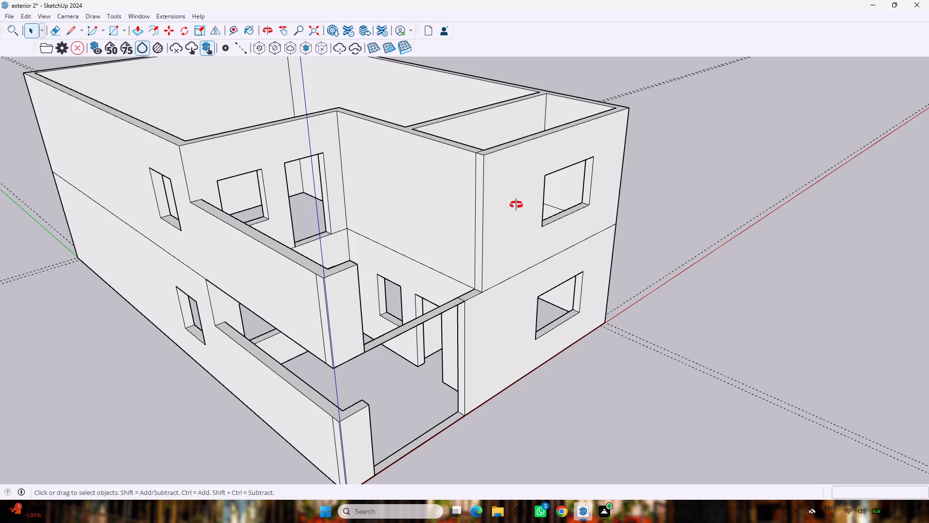
middle_click_drag(516, 205, 592, 222)
key("t")
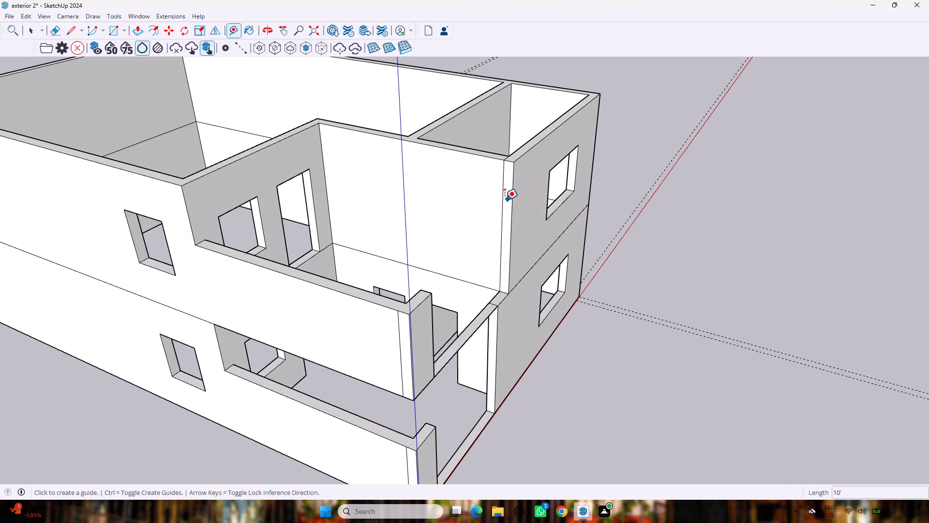
left_click(510, 196)
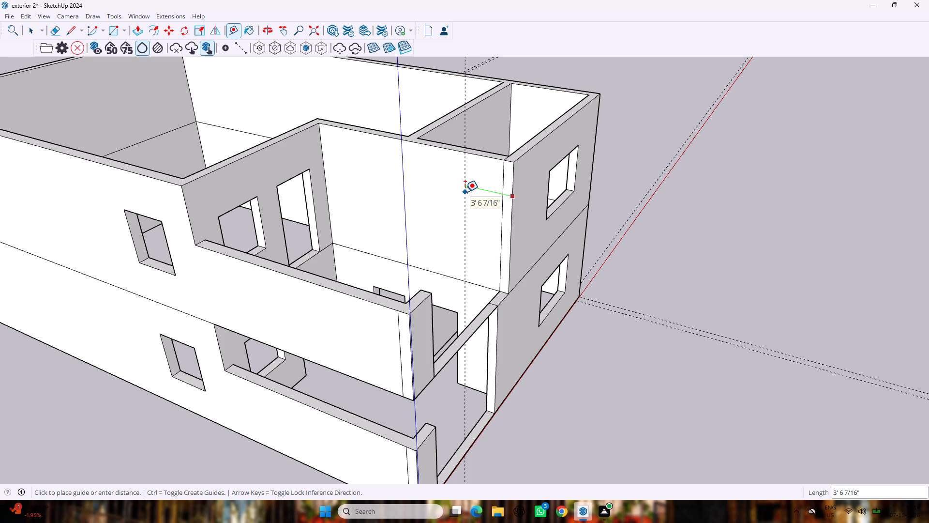
left_click(465, 192)
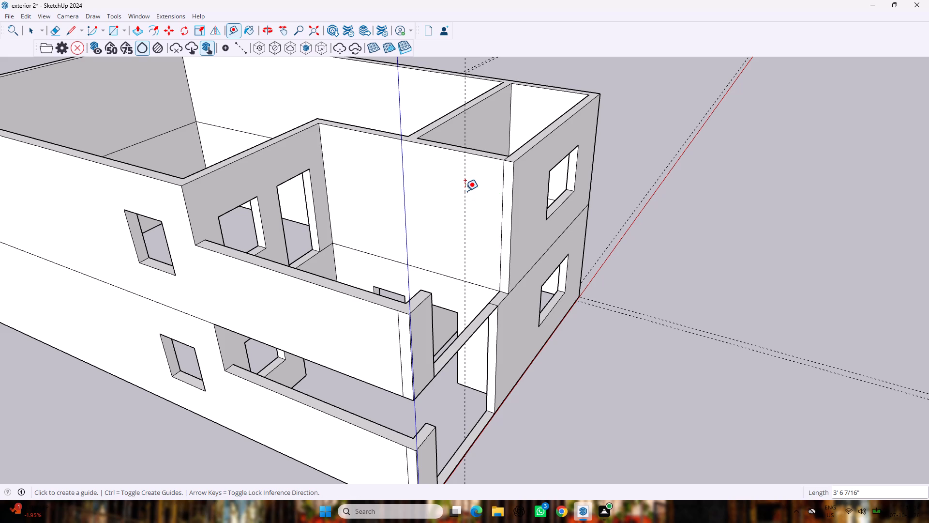
Draw a 10' vertical line along the guide, from the top edge to the base of the upper-floor porch-side wall.
key("space")
key("l")
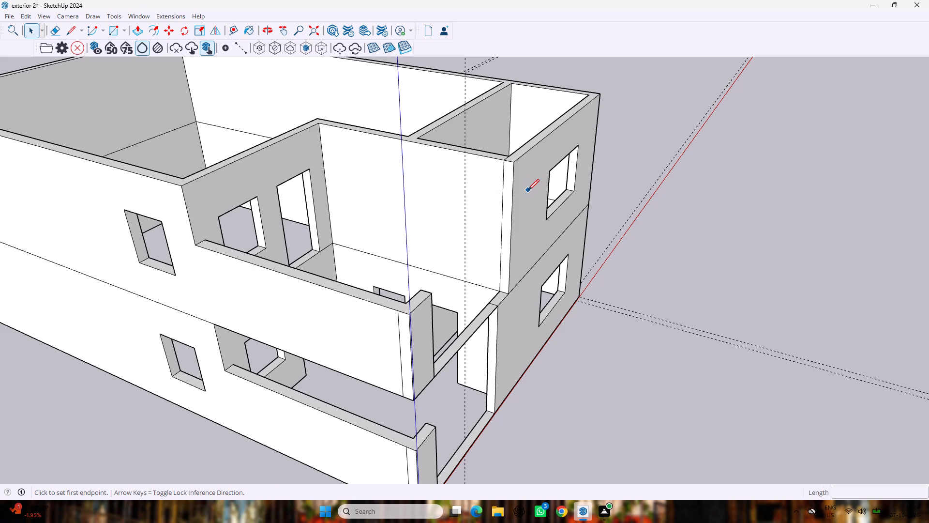
left_click(464, 153)
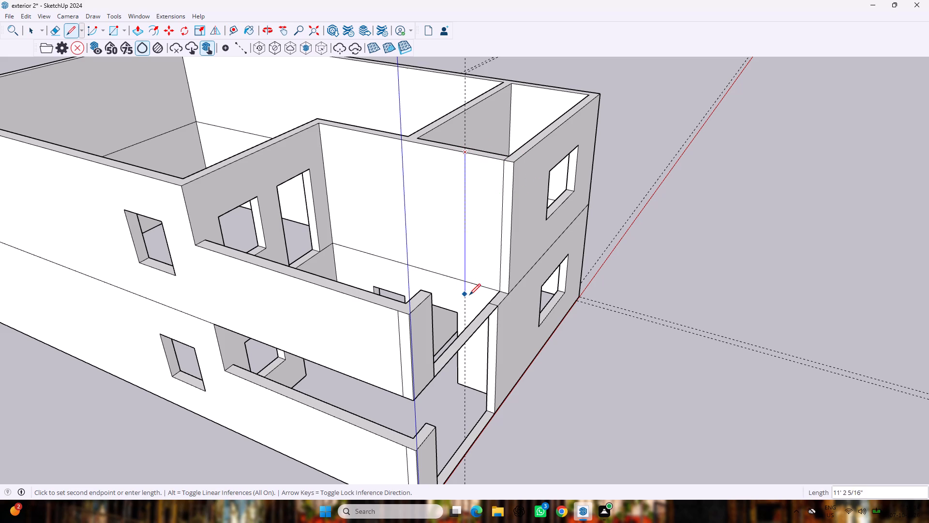
left_click(465, 279)
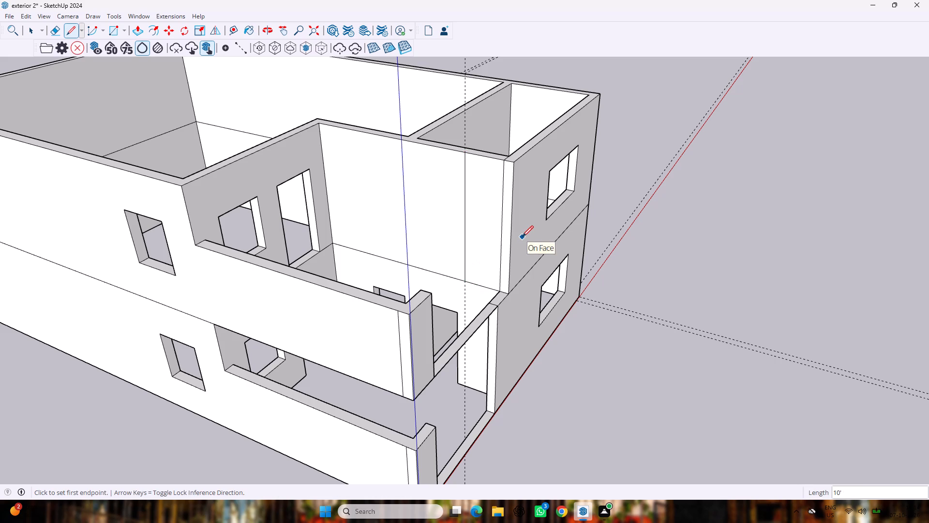
middle_click_drag(512, 162, 464, 236)
scroll(445, 156, "up", 3)
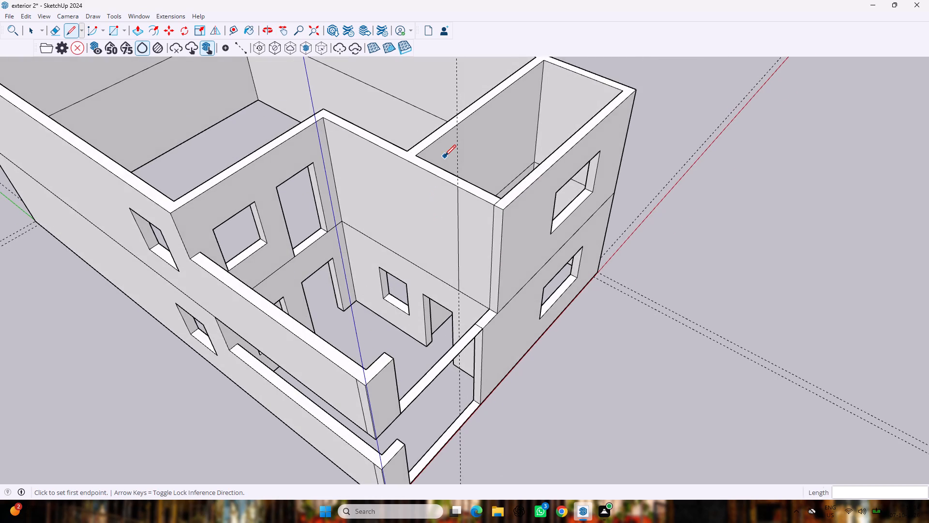
Draw a 9" line across the top of the upper-floor porch-side wall from the vertical line's upper end.
scroll(445, 156, "up", 3)
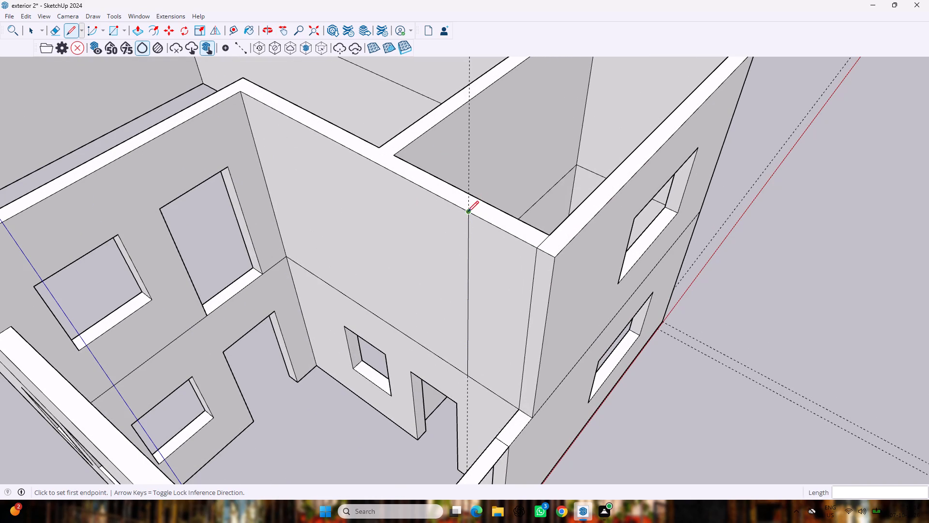
left_click(467, 212)
left_click(479, 201)
key("space")
Examine the upper-floor front corner and the newly marked section of the porch-side wall from several distances and angles.
middle_click_drag(564, 218, 537, 205)
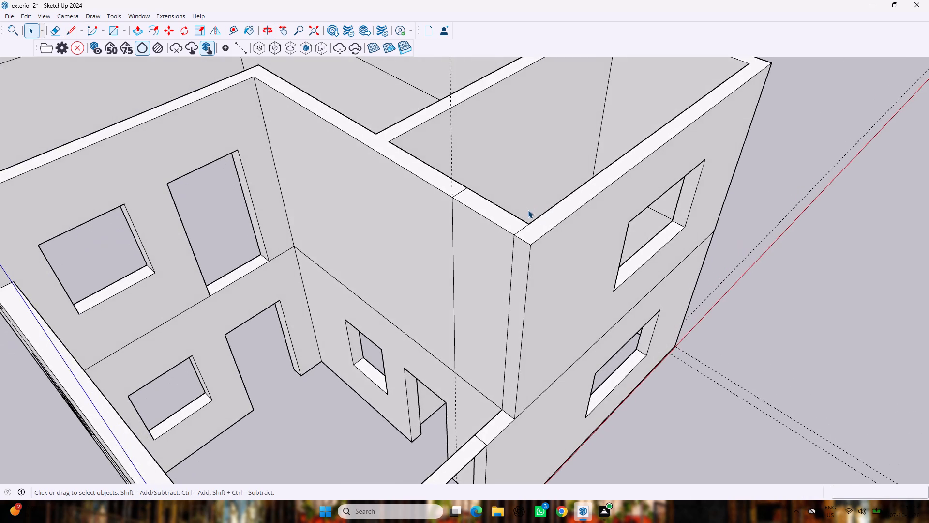
scroll(528, 211, "up", 3)
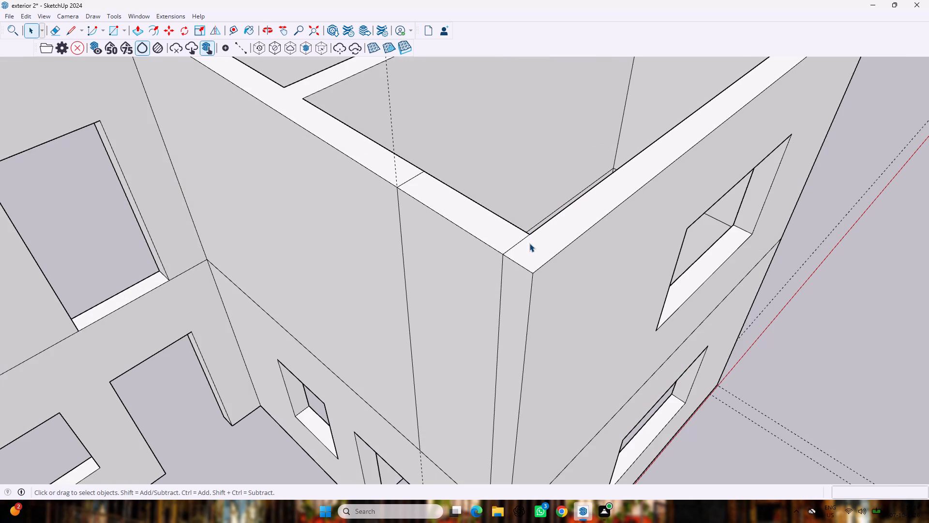
scroll(525, 276, "up", 3)
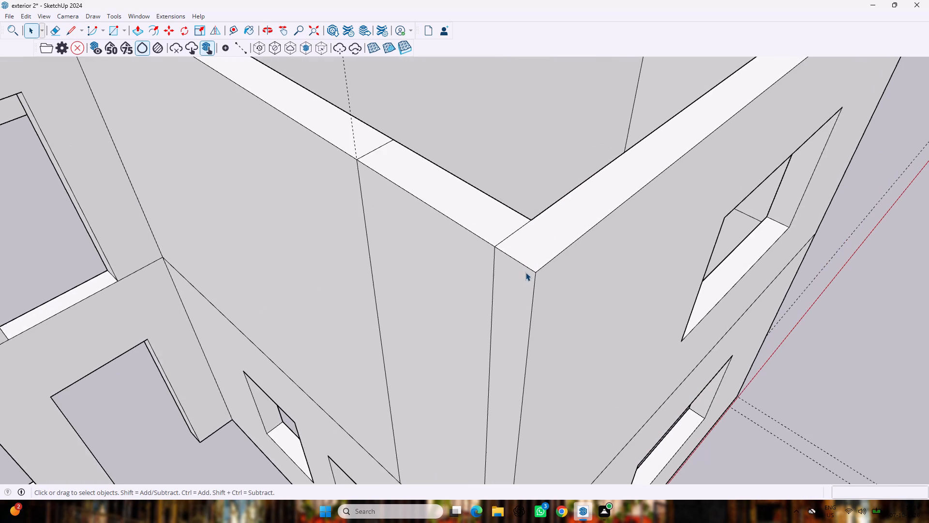
scroll(525, 272, "down", 9)
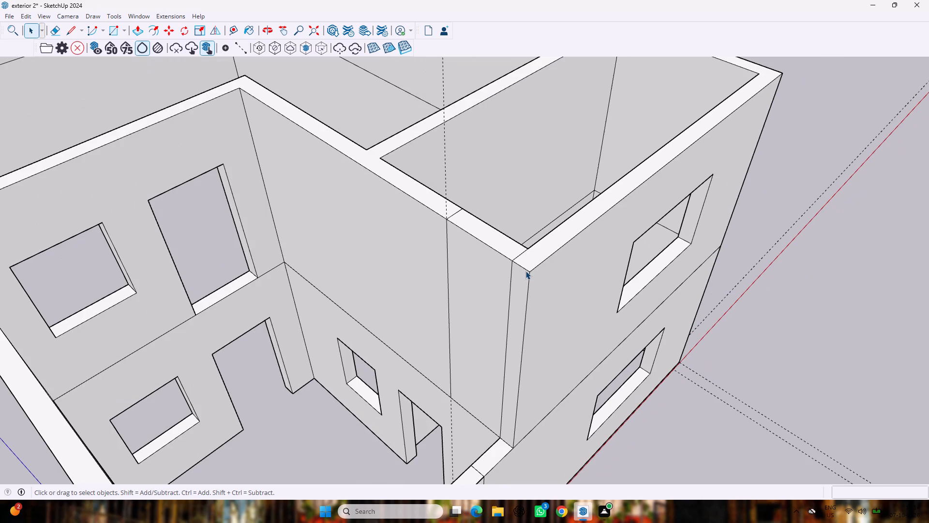
scroll(525, 271, "down", 3)
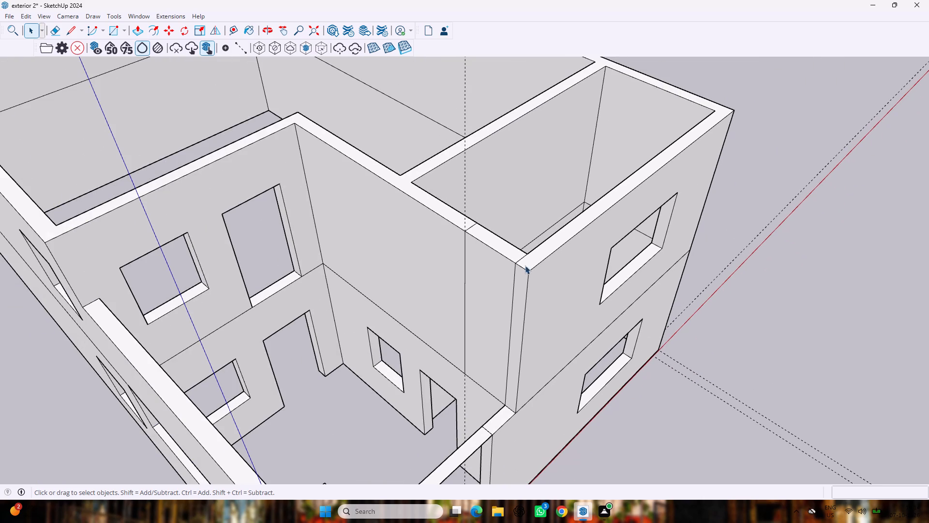
scroll(556, 248, "down", 7)
scroll(615, 215, "up", 2)
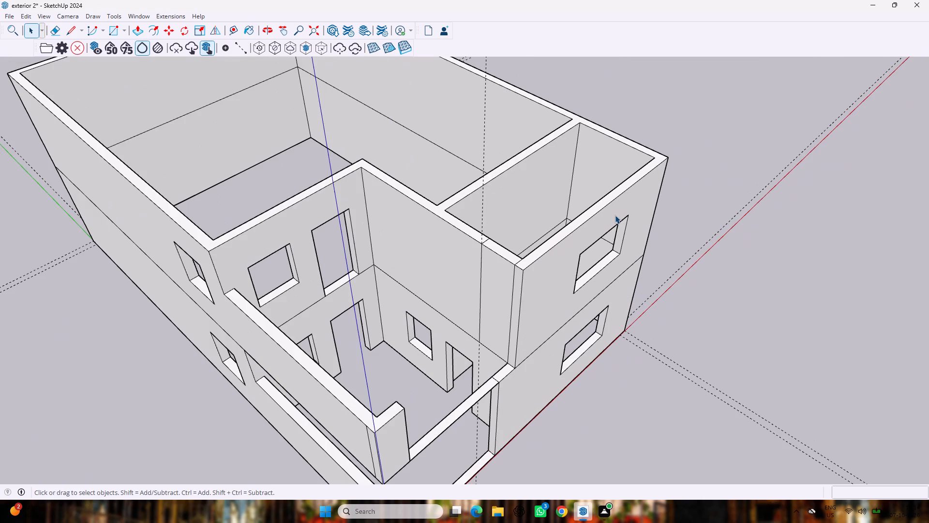
scroll(615, 215, "down", 1)
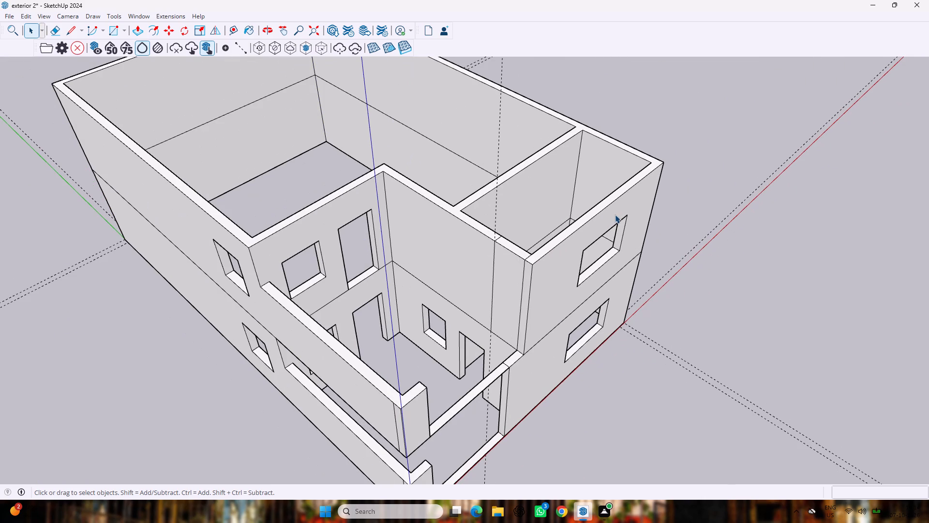
middle_click_drag(528, 246, 523, 235)
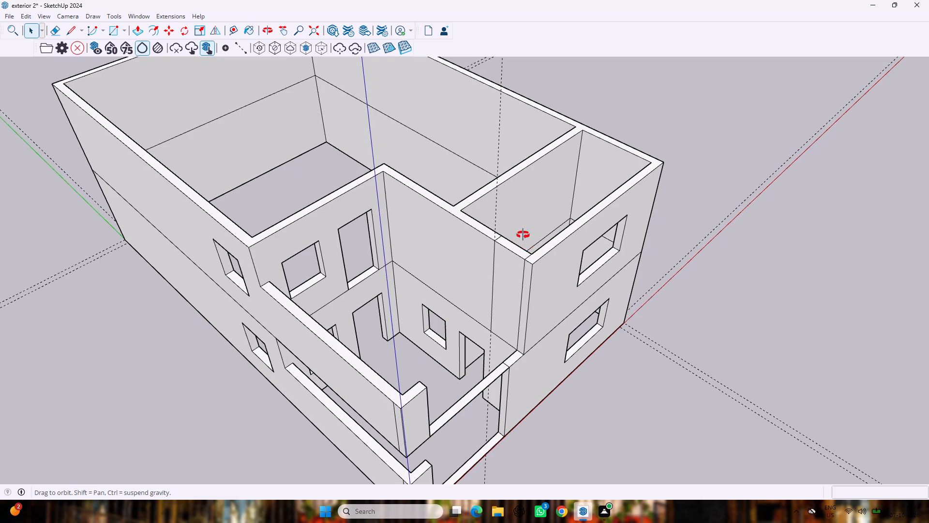
middle_click_drag(523, 235, 476, 165)
scroll(479, 178, "up", 2)
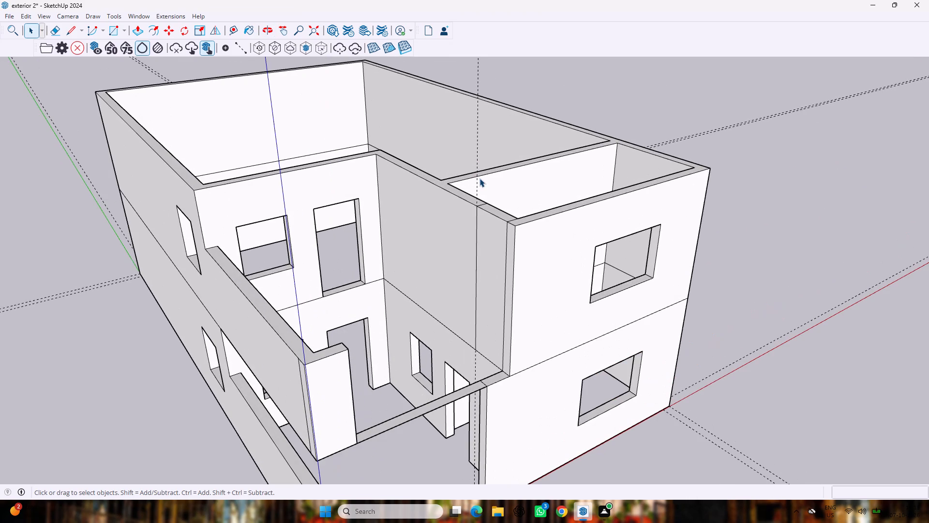
Place a vertical guide 1' 10 1/2" from the inner corner edge on the upper-floor porch-side wall.
middle_click_drag(480, 178, 697, 214)
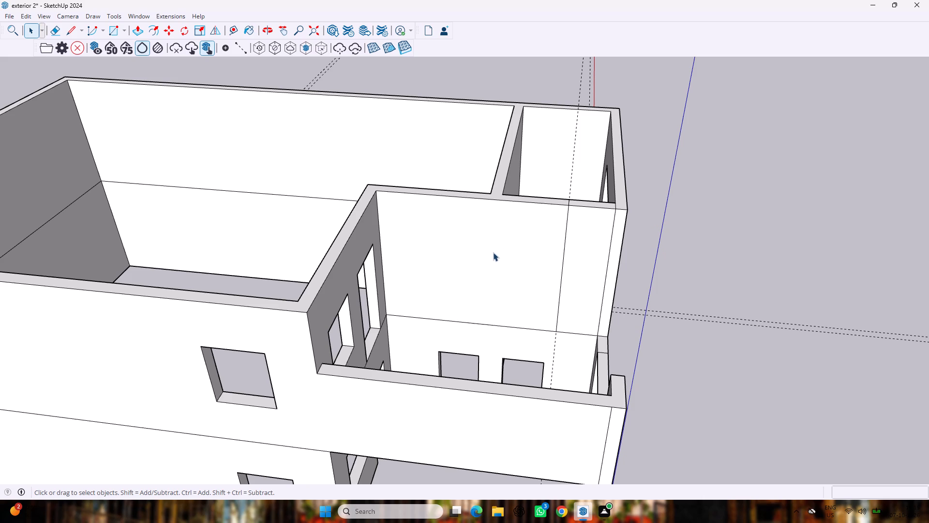
key("r")
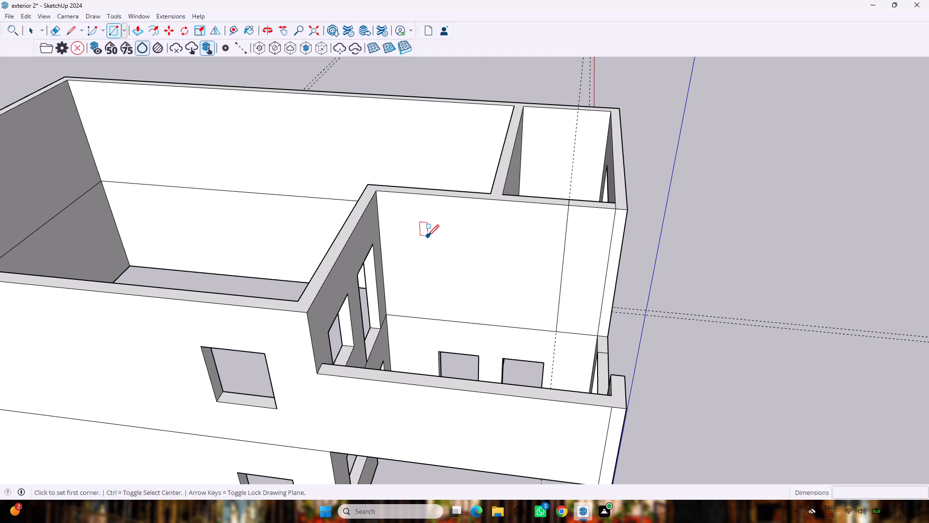
key("space")
type("t")
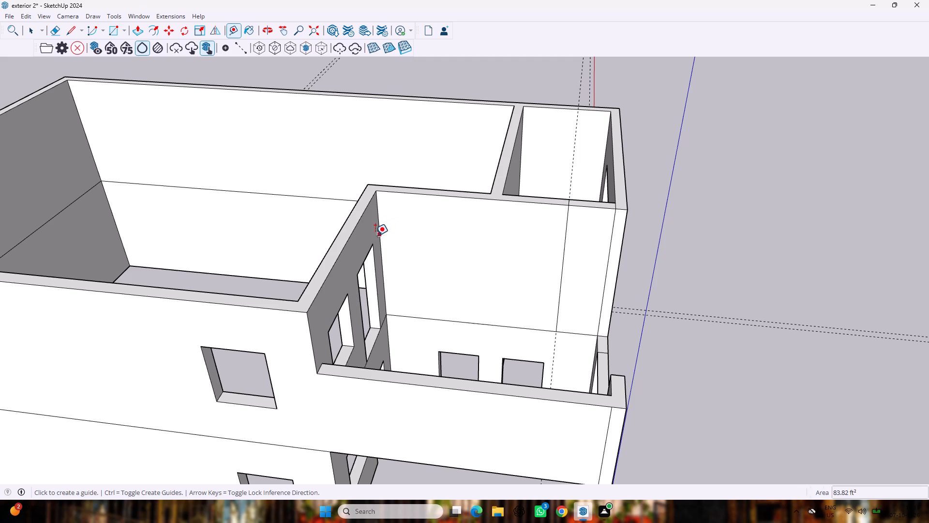
left_click(379, 235)
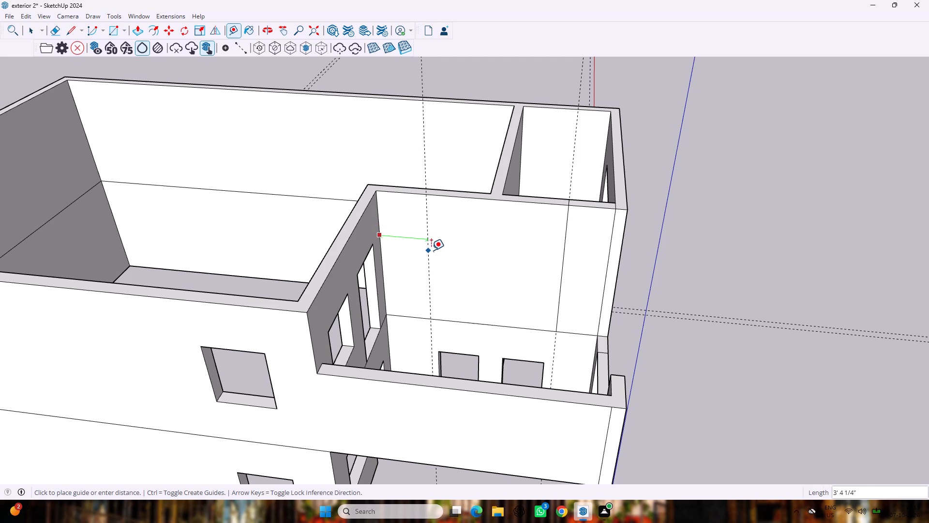
left_click(408, 247)
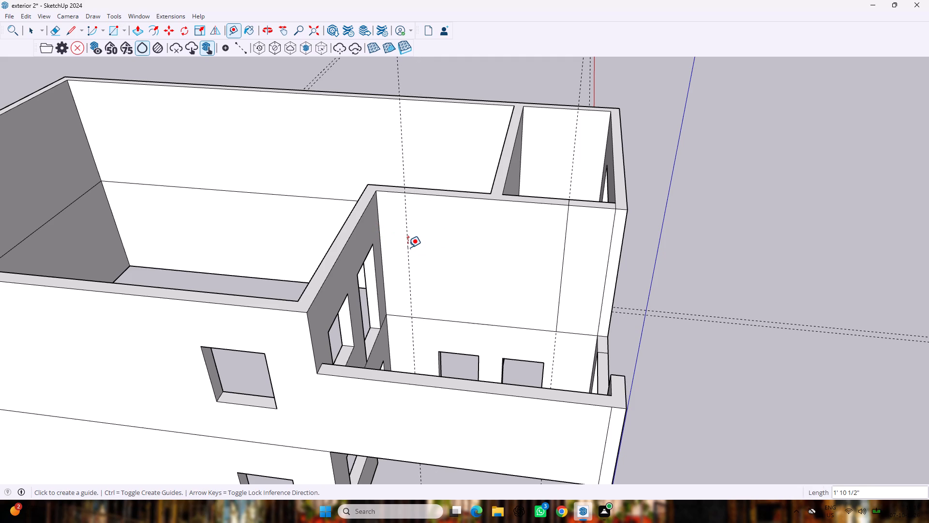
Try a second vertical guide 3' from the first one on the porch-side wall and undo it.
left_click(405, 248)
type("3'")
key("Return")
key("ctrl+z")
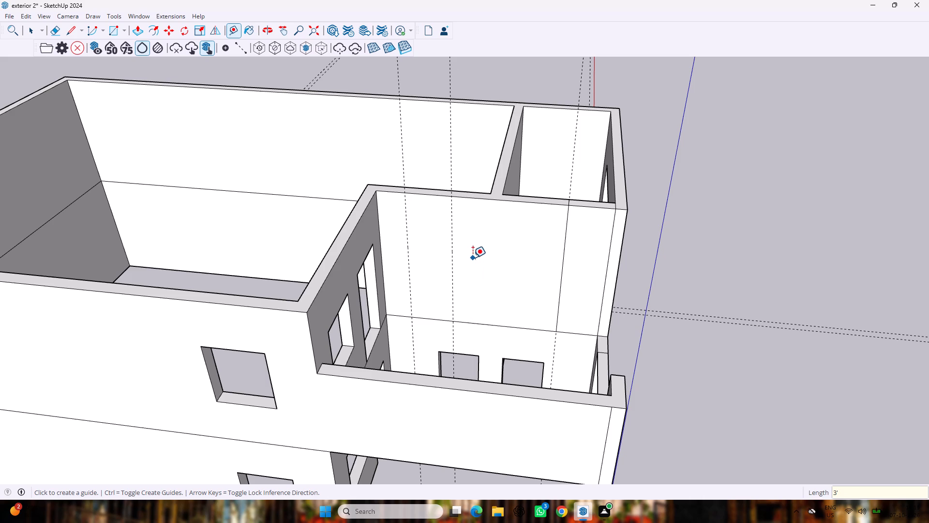
Place a second vertical guide 3'6" from the first one on the upper-floor porch-side wall.
left_click(405, 255)
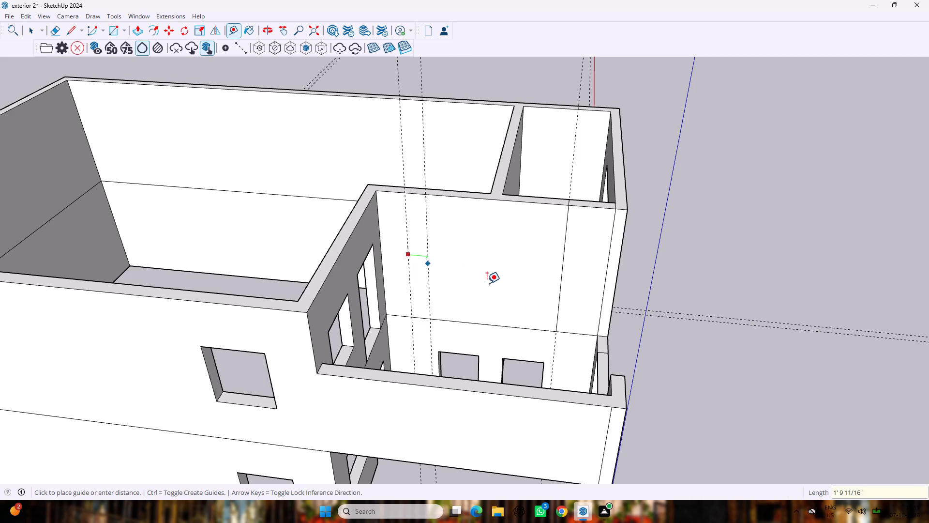
type("3'6\"")
key("Return")
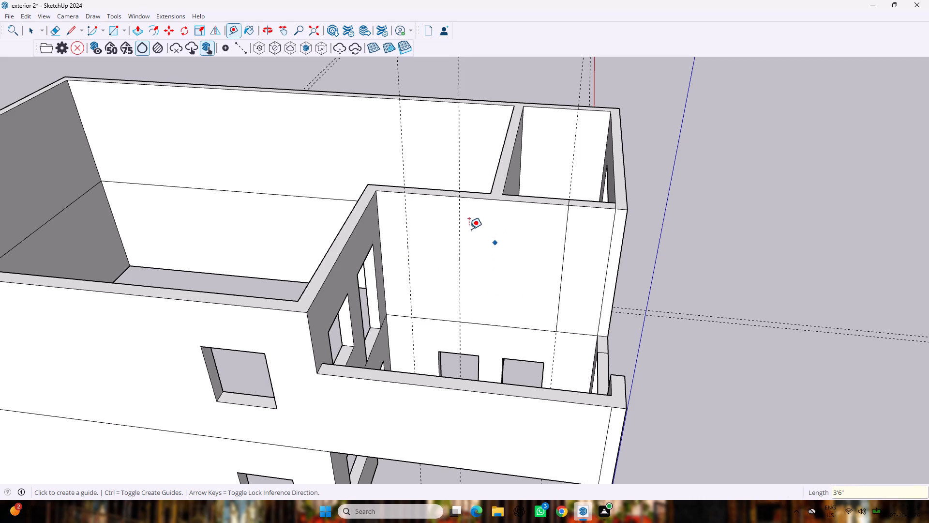
Place horizontal guides 3' below the top edge and 3' above the base line of the upper-floor porch-side wall.
left_click(439, 196)
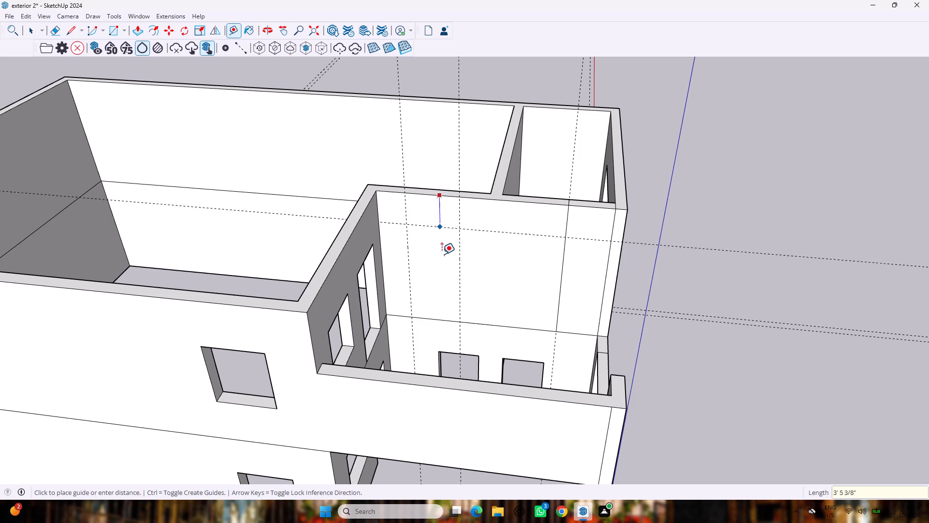
type("3'")
key("Return")
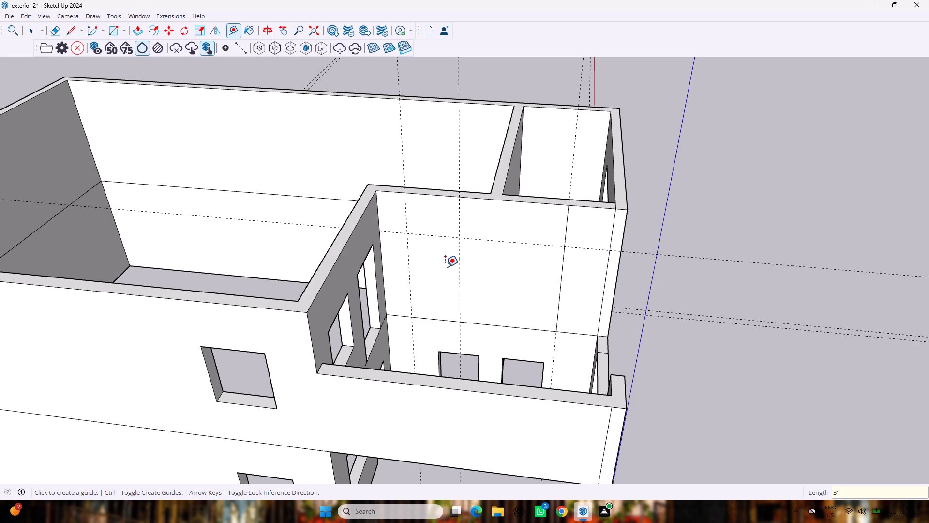
left_click(425, 319)
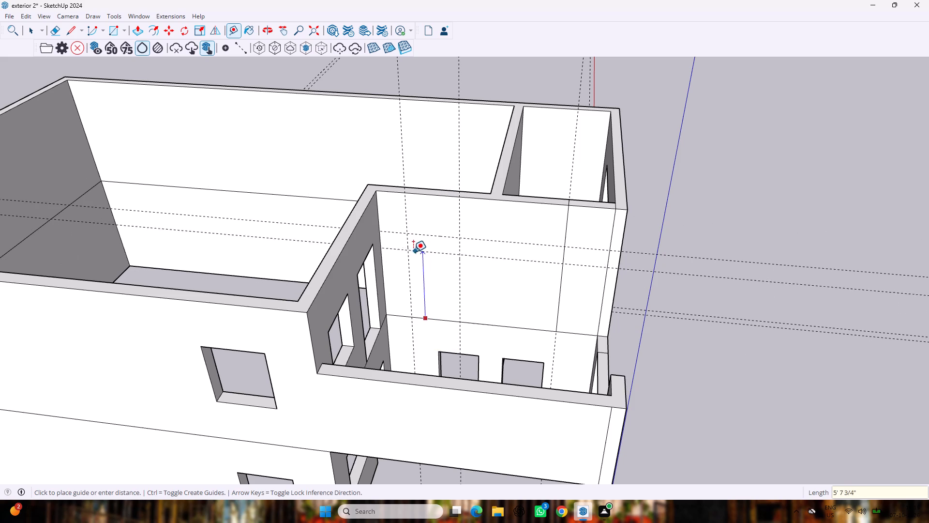
type("3'")
key("Return")
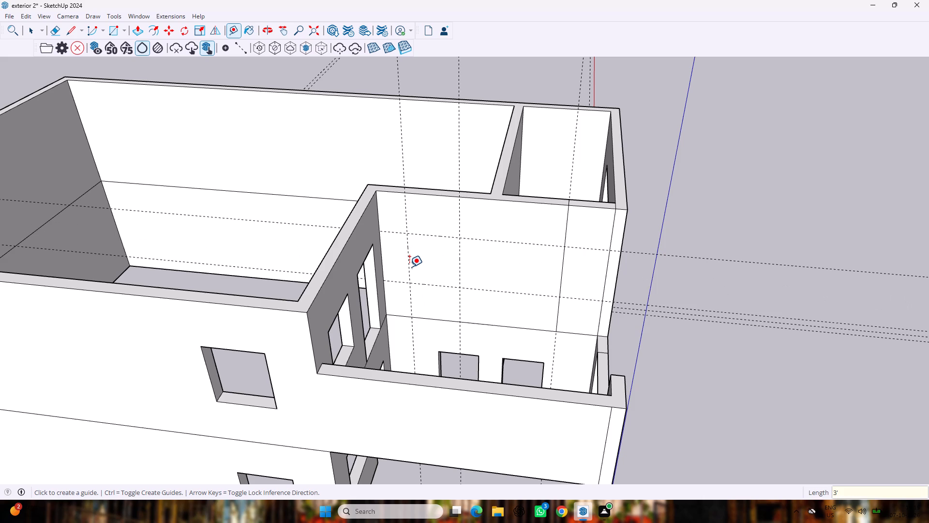
Draw a 3'6" by 4' window rectangle between the four guides on the upper-floor porch-side wall.
key("space")
key("r")
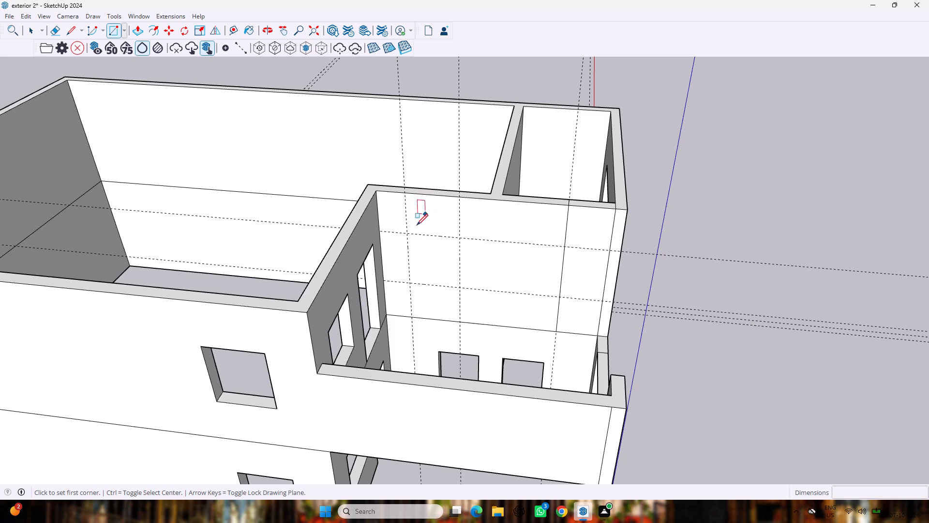
left_click(407, 234)
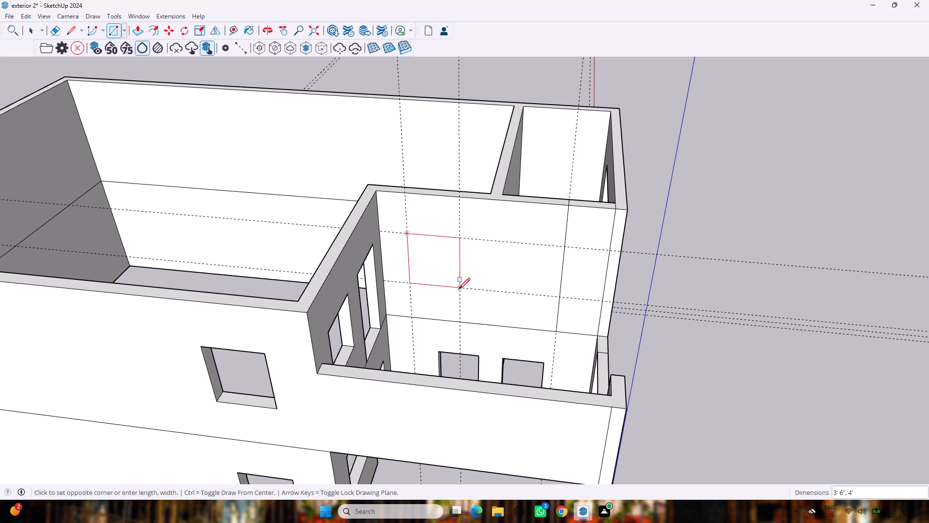
left_click(459, 289)
key("space")
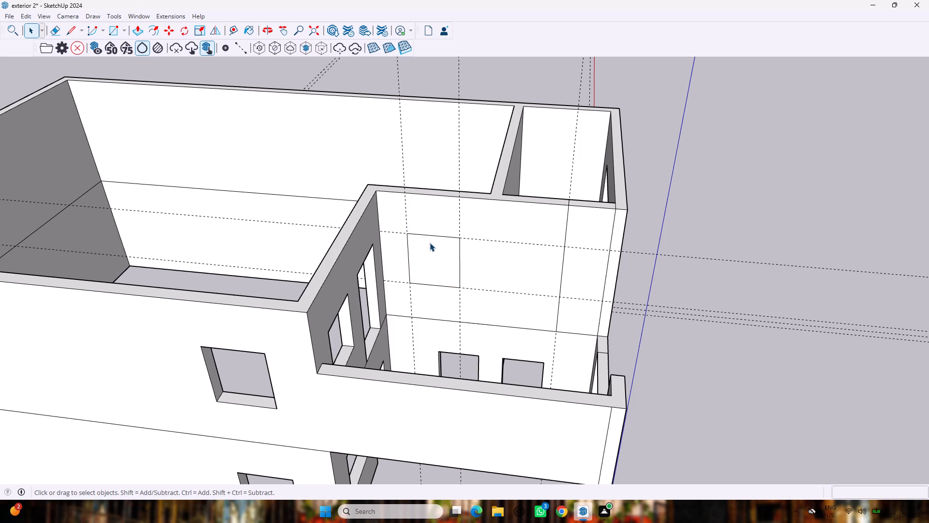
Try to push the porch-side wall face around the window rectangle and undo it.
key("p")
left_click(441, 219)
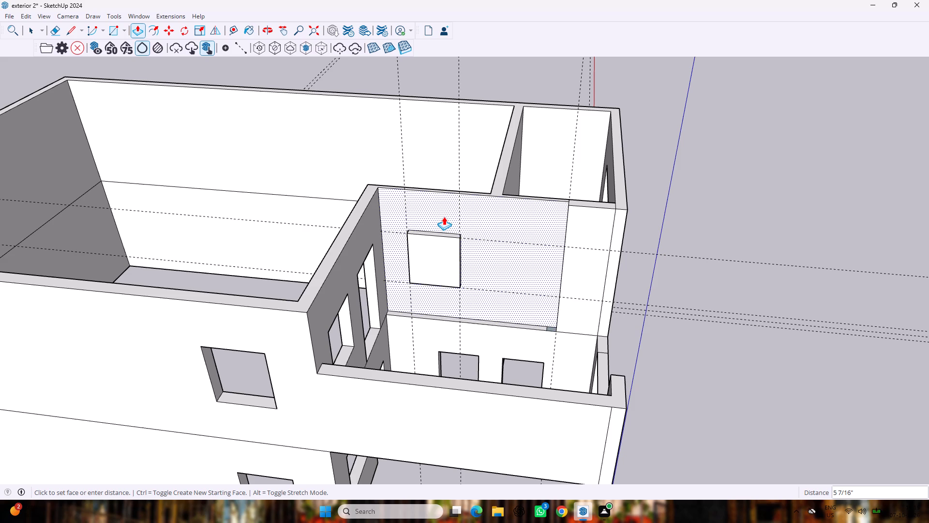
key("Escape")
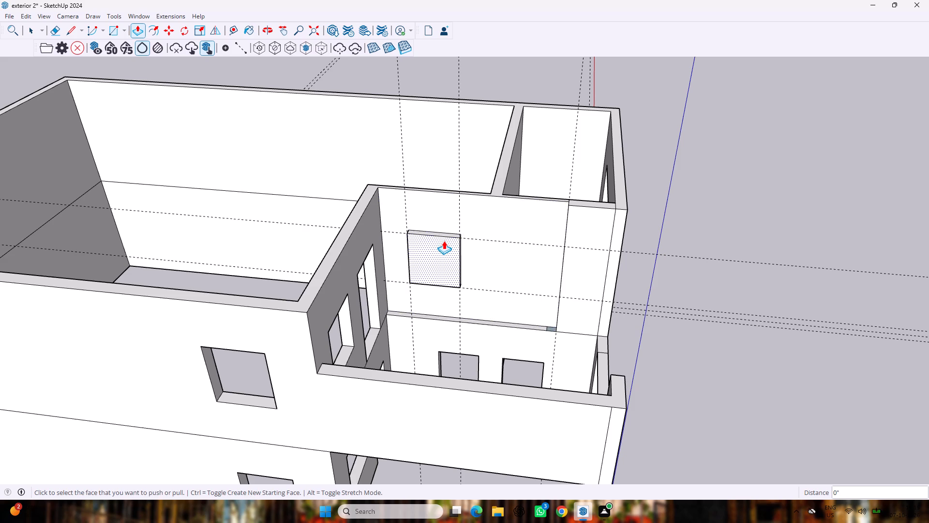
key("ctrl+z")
Push the window rectangle through the upper-floor porch-side wall to cut the opening.
left_click_drag(444, 241, 461, 221)
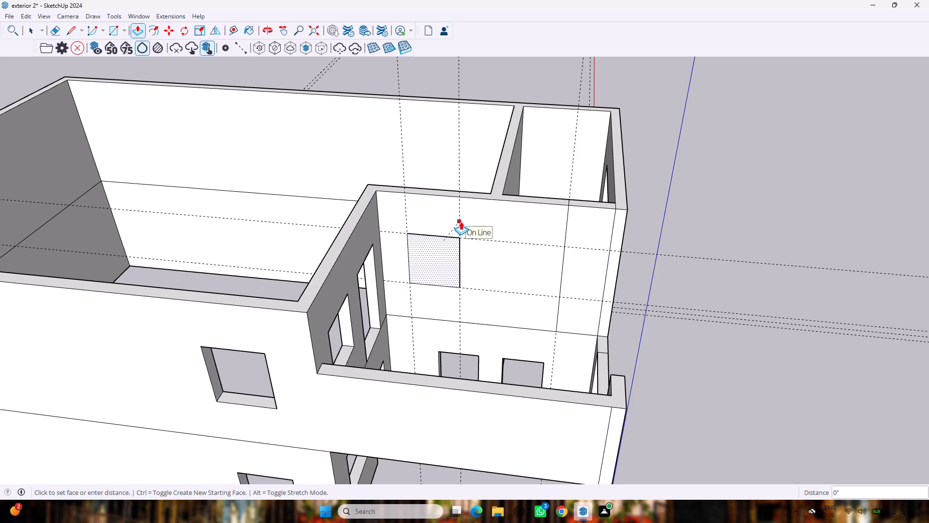
left_click_drag(461, 221, 452, 185)
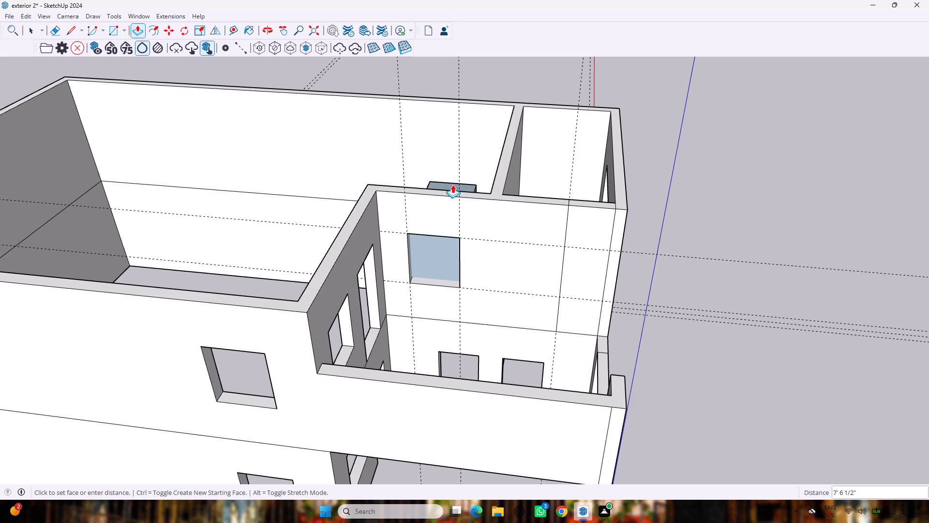
left_click_drag(452, 185, 449, 191)
key("space")
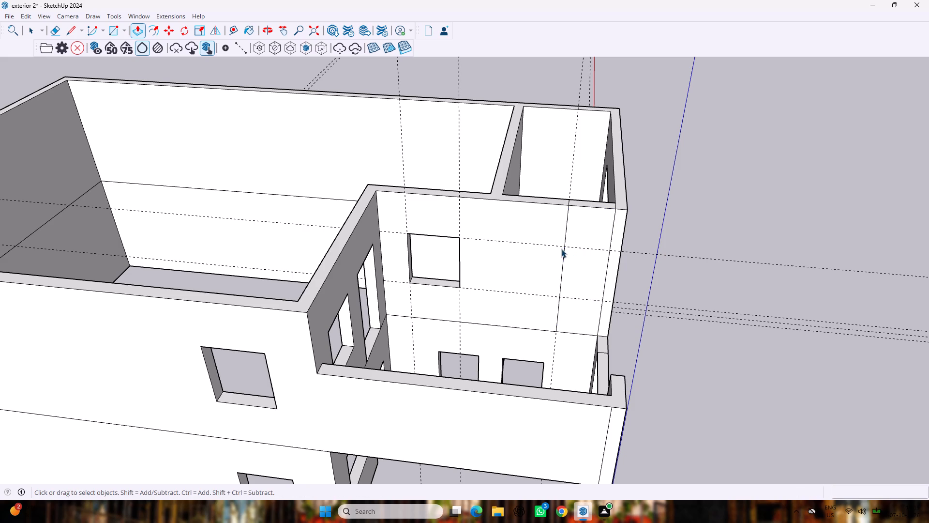
Erase the two vertical and two horizontal guides around the new porch-side window opening.
key("e")
left_click_drag(400, 221, 437, 230)
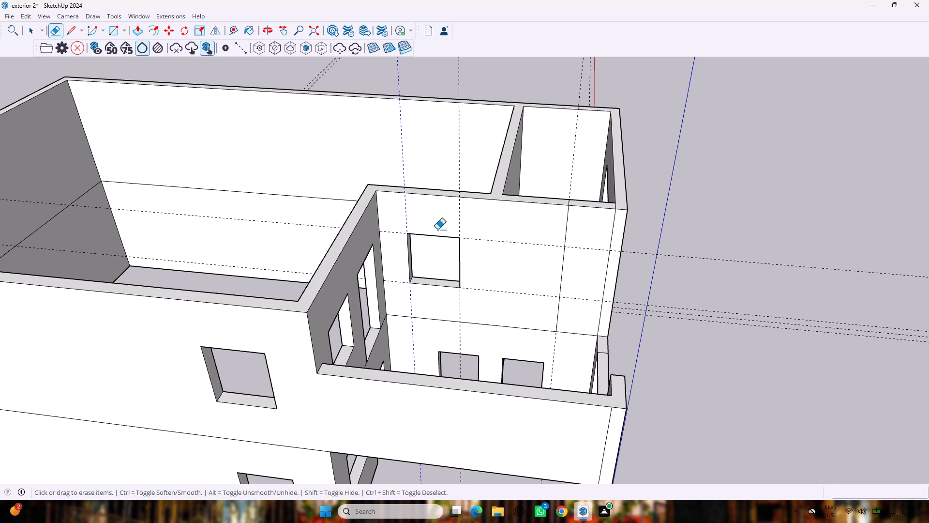
left_click_drag(437, 230, 478, 305)
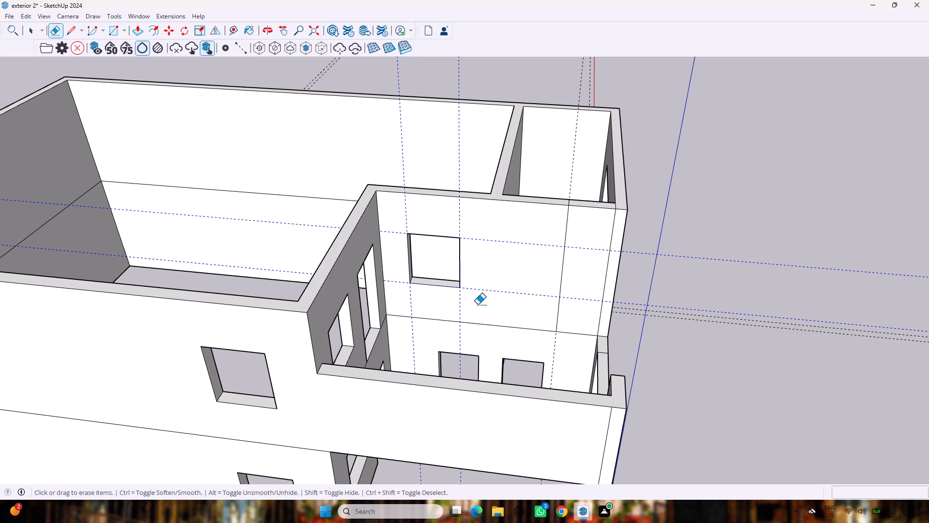
left_click_drag(478, 305, 475, 302)
middle_click_drag(800, 278, 500, 190)
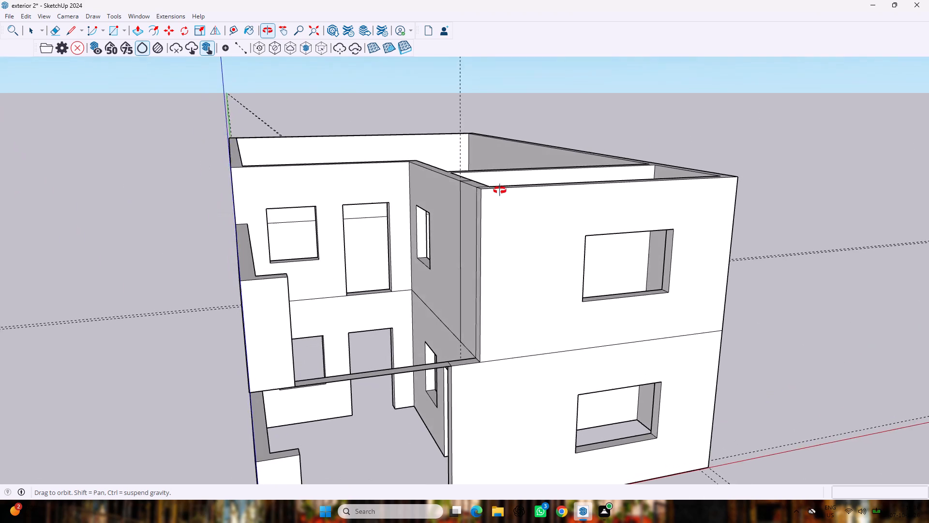
middle_click_drag(500, 190, 499, 192)
key("space")
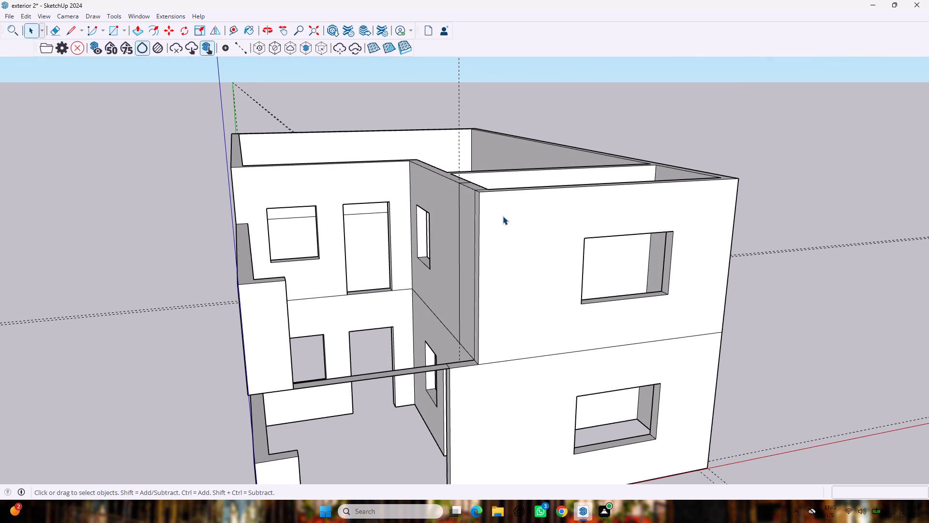
Close the door and window openings in the upper-floor wall behind the porch by pushing their side reveals 3'6" across.
scroll(372, 230, "up", 6)
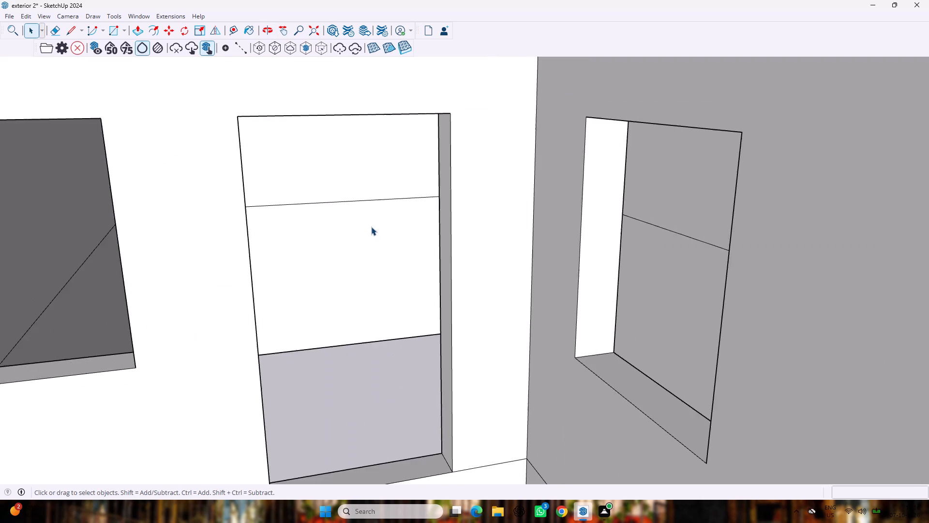
scroll(371, 227, "down", 3)
key("p")
middle_click_drag(373, 226, 455, 259)
left_click_drag(430, 258, 344, 304)
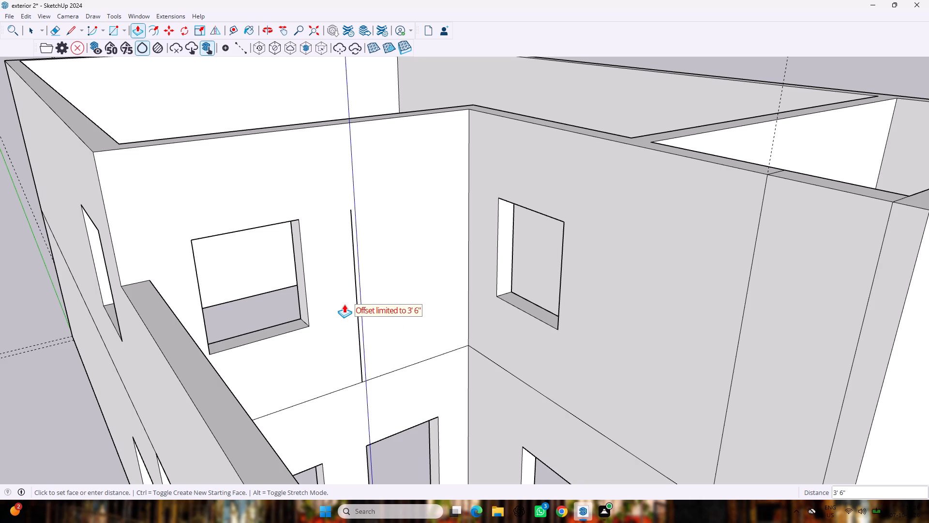
left_click_drag(344, 304, 342, 303)
left_click_drag(300, 282, 211, 331)
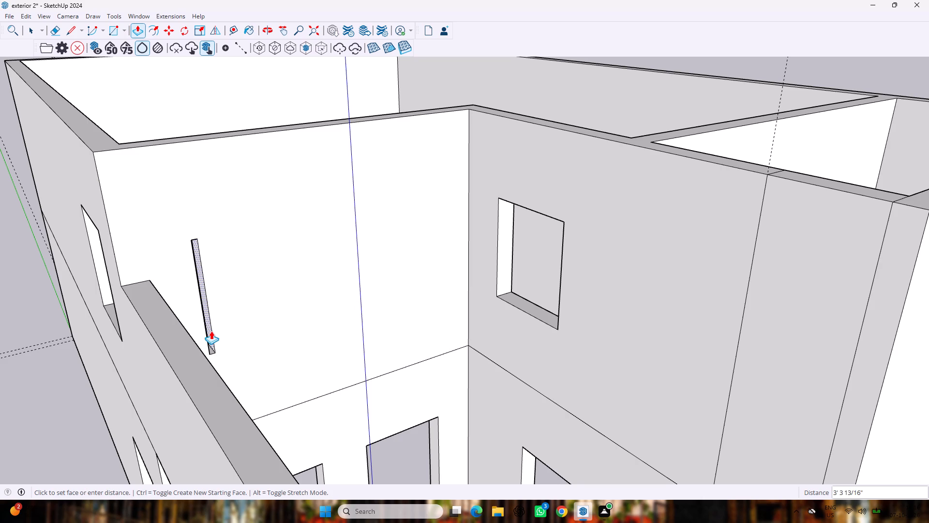
left_click_drag(211, 331, 196, 328)
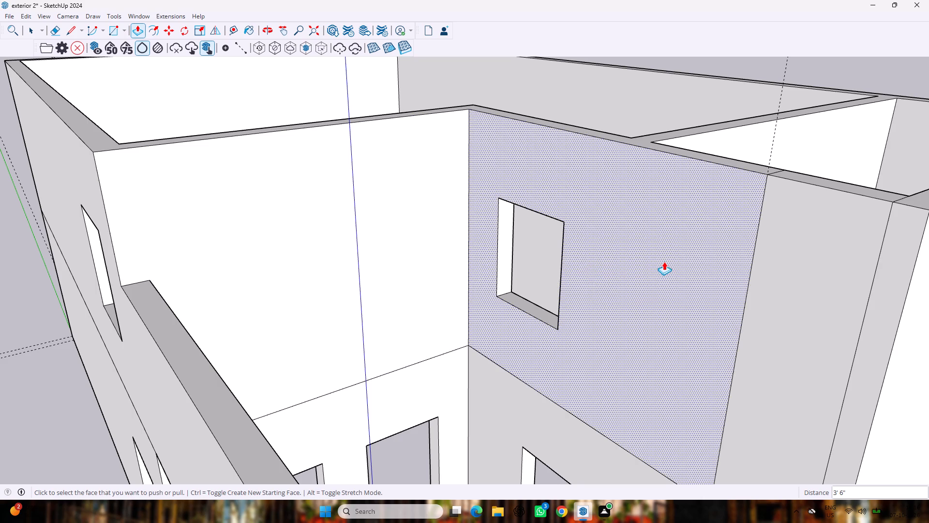
key("space")
Place a vertical guide about 2'5" from the inner corner on the upper-floor wall behind the porch.
middle_click_drag(681, 271, 543, 279)
middle_click(543, 279)
scroll(543, 279, "down", 7)
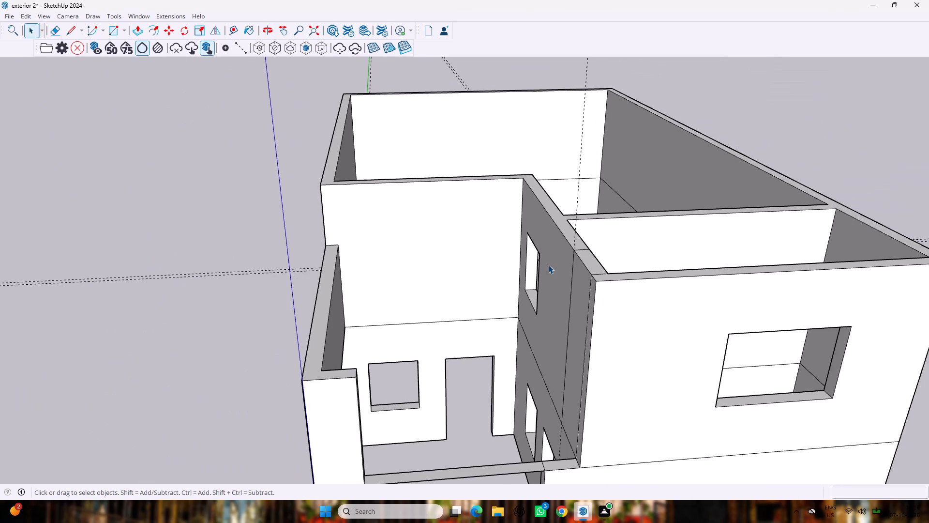
scroll(548, 265, "down", 3)
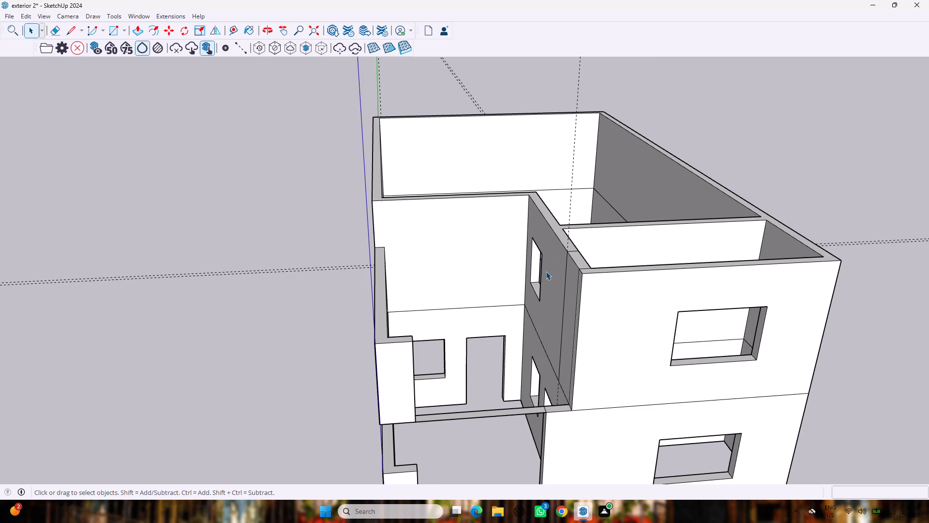
middle_click_drag(546, 271, 635, 280)
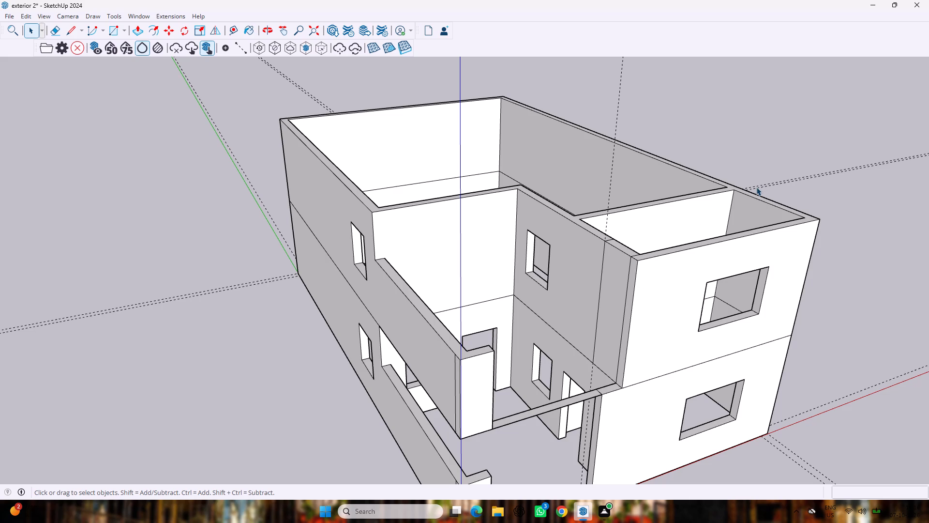
key("t")
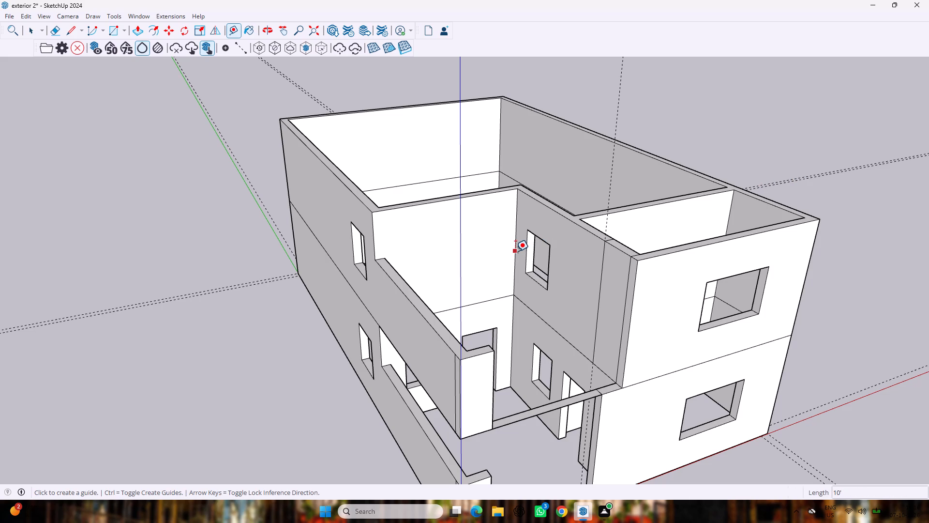
left_click(514, 251)
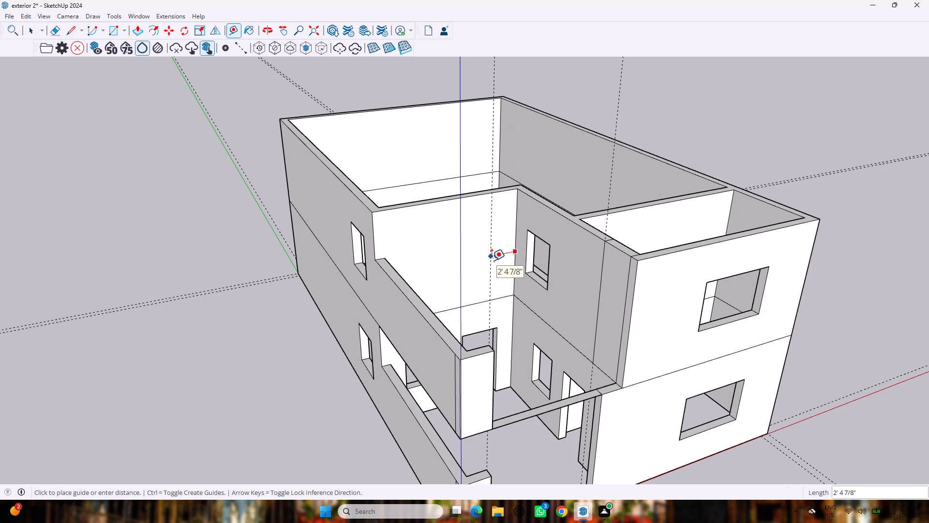
left_click(492, 261)
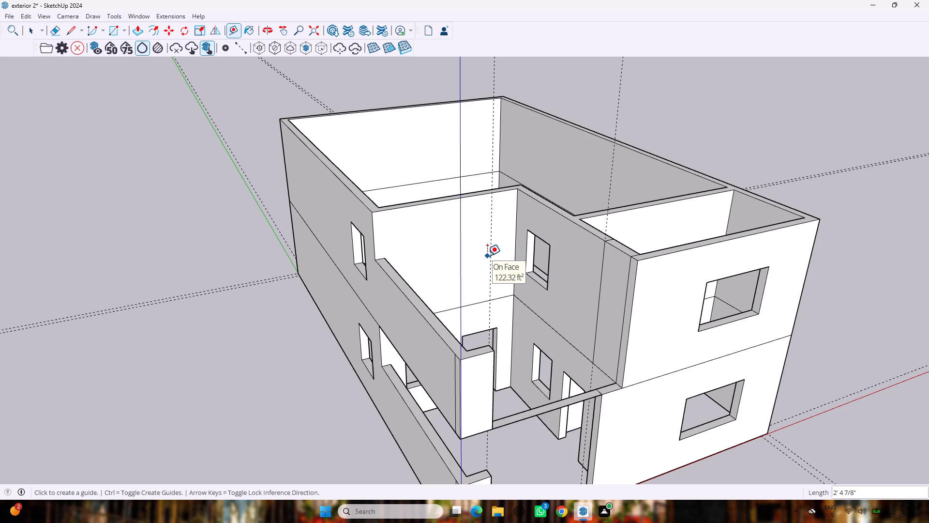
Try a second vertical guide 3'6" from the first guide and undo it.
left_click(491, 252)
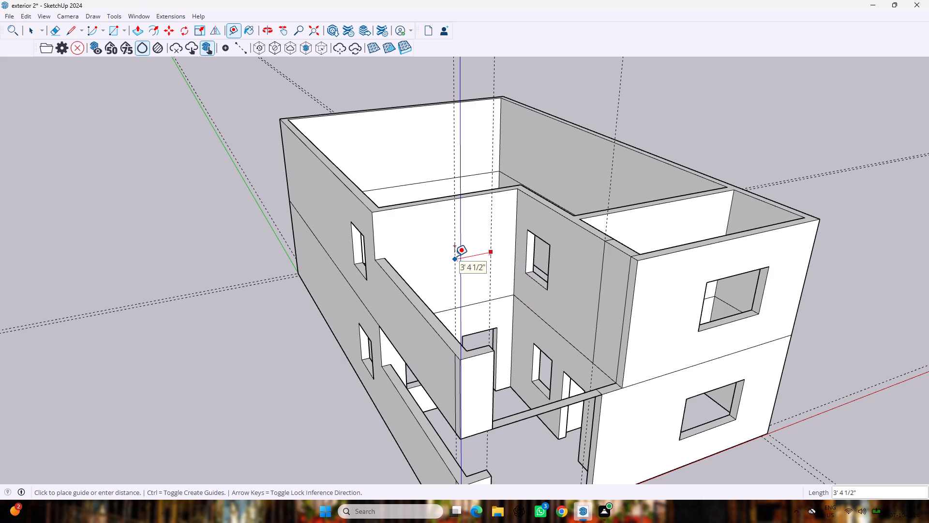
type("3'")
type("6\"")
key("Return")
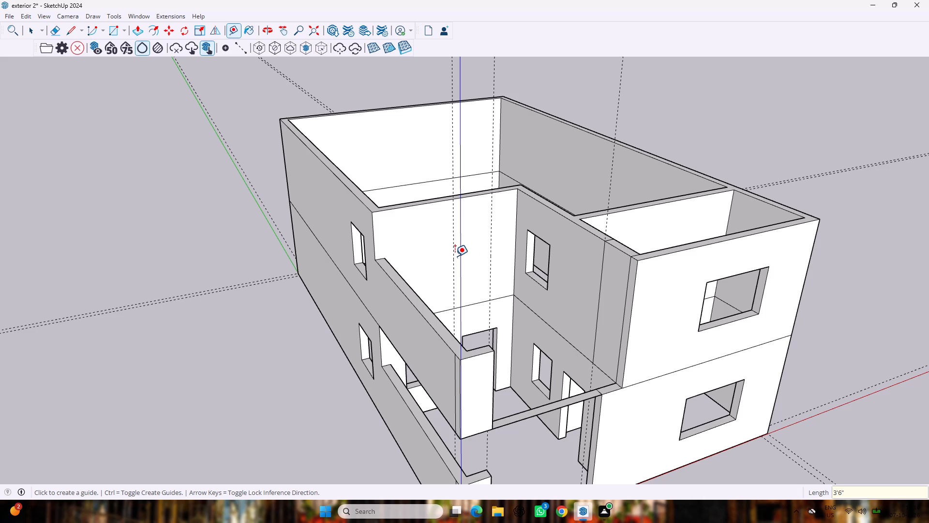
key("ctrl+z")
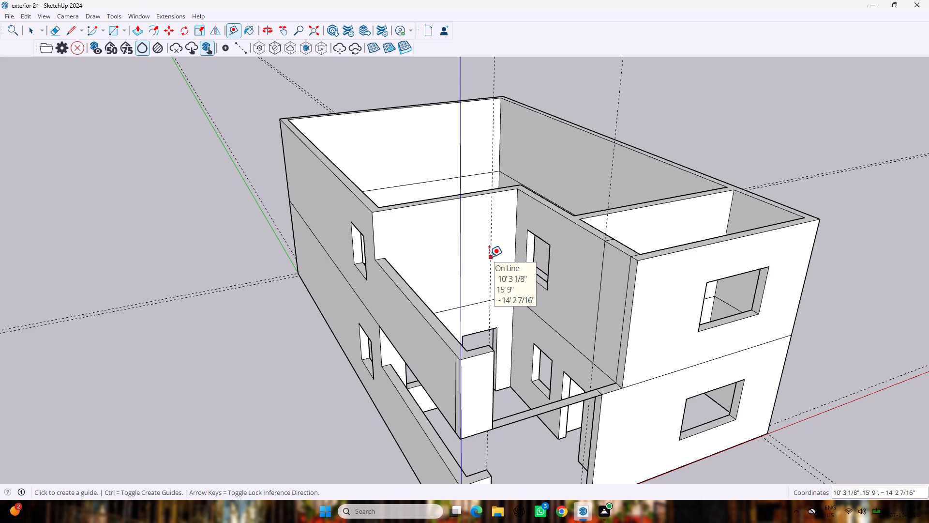
Place a second vertical guide about 6'1" from the first guide on the same upper-floor wall.
left_click(489, 257)
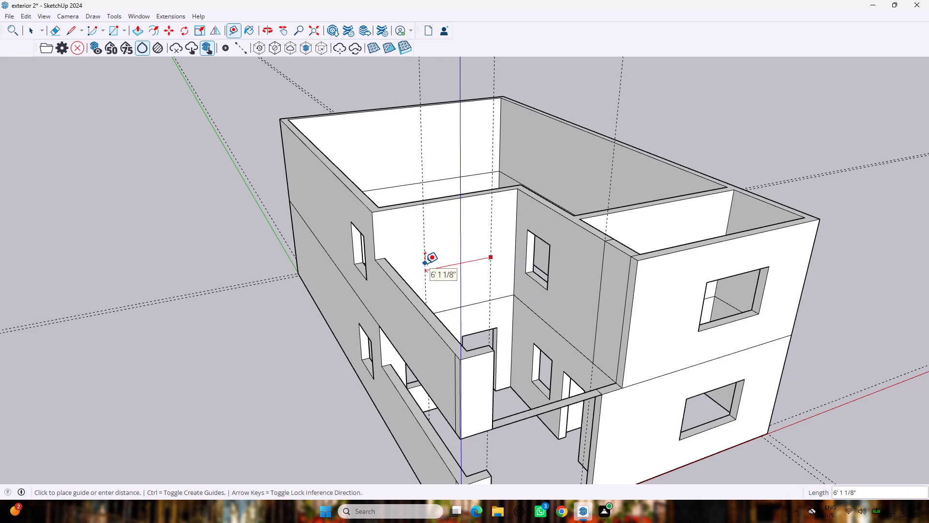
left_click(425, 263)
key("space")
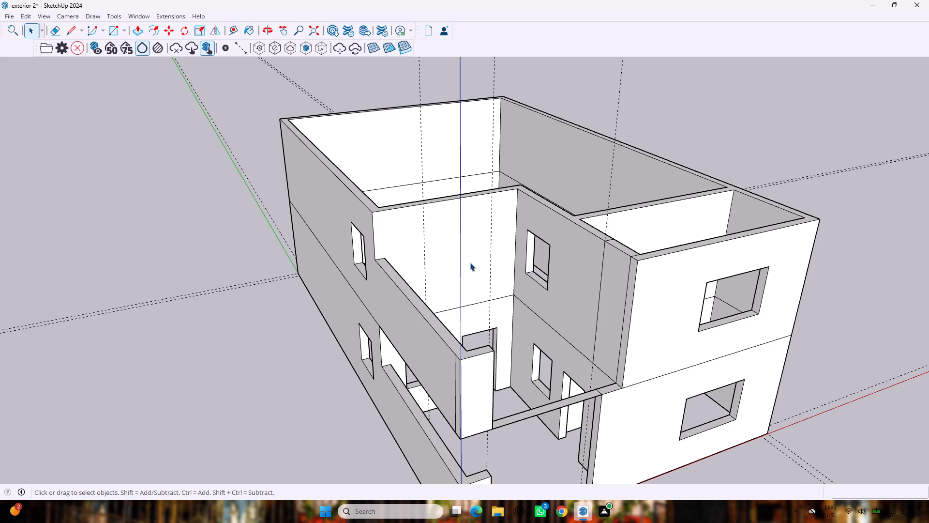
Add horizontal guides 3' below the wall's top edge and 3' above the floor line on the same wall.
key("t")
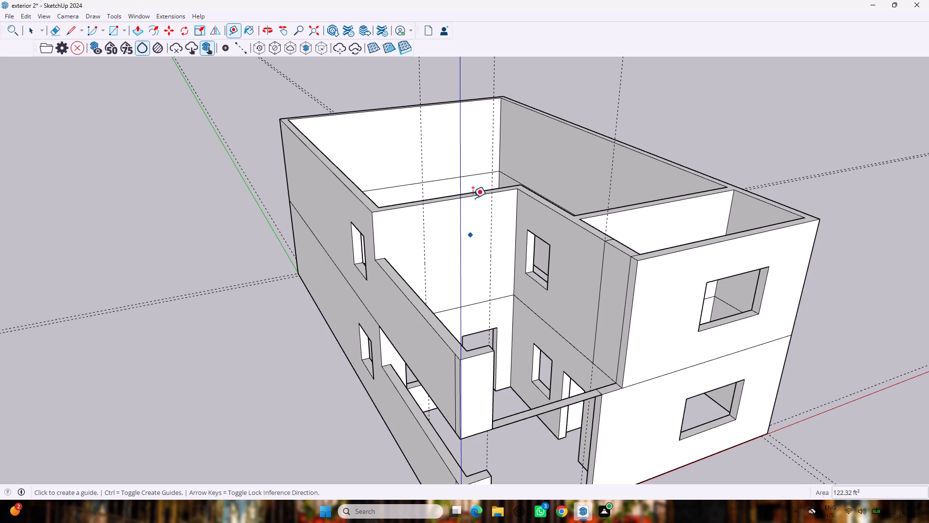
left_click(464, 199)
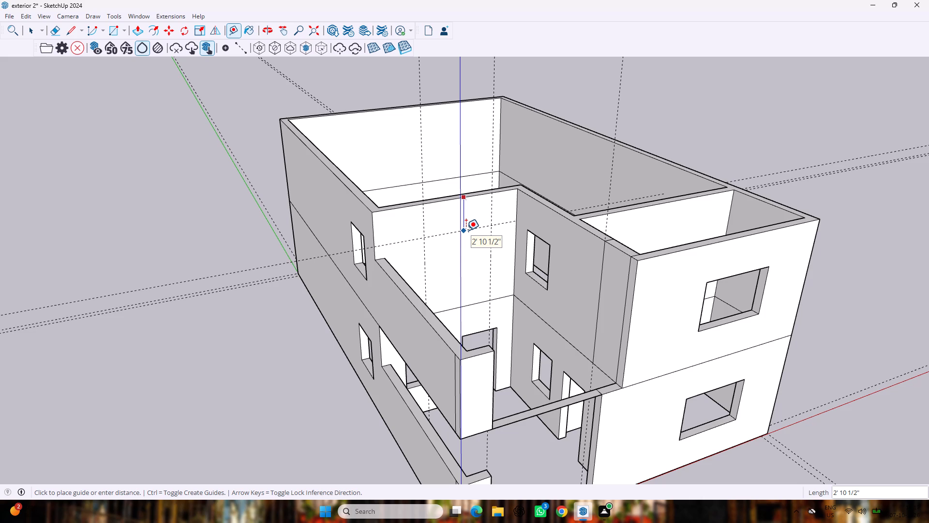
type("3'")
key("Return")
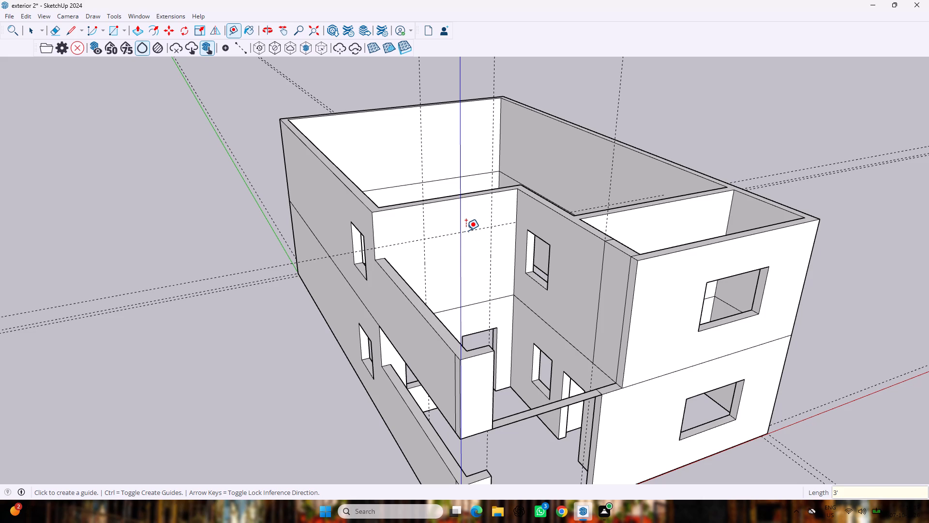
left_click(465, 305)
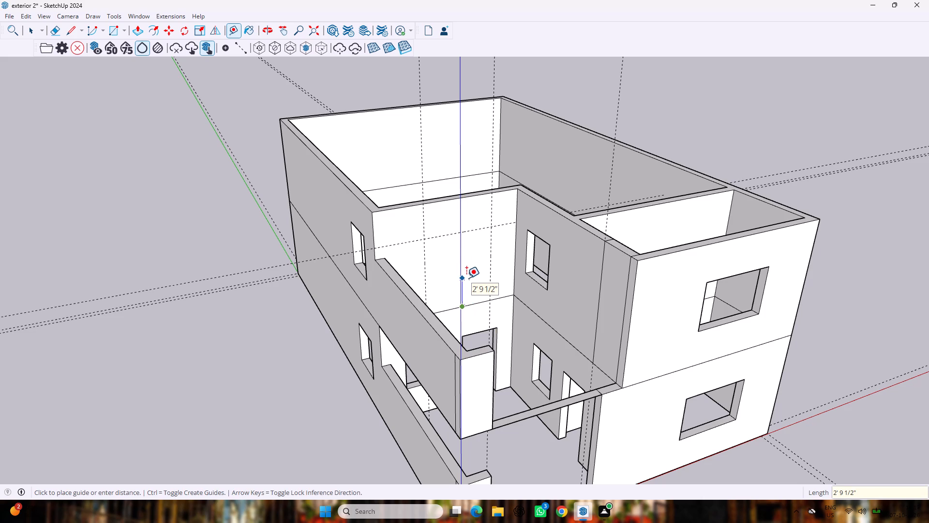
key("Escape")
left_click(477, 305)
type("3'")
key("Return")
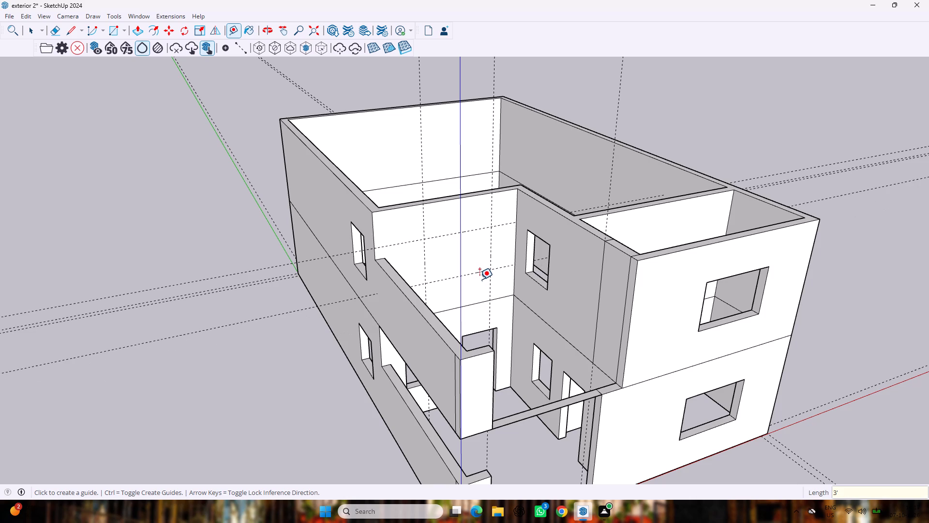
key("space")
Draw a window rectangle about 6'1" by 4' between the four guides on the upper-floor wall behind the porch.
key("r")
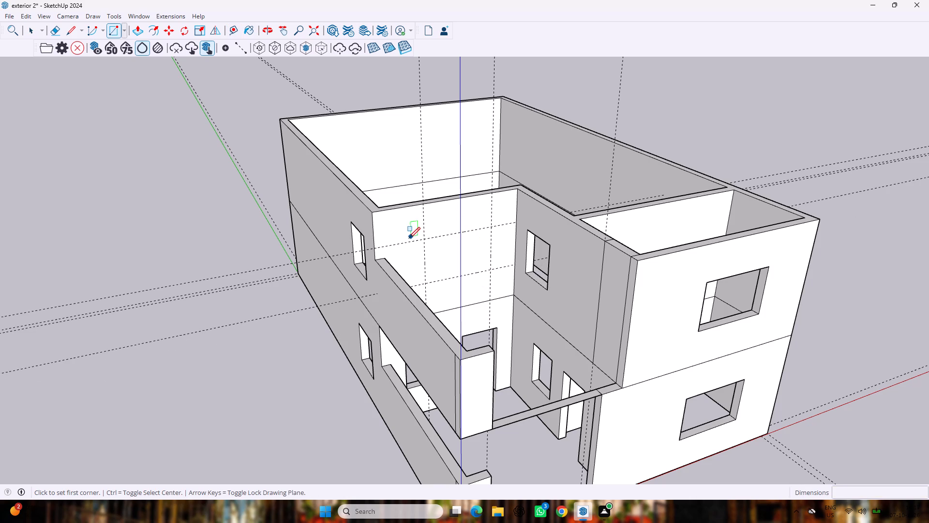
left_click(423, 240)
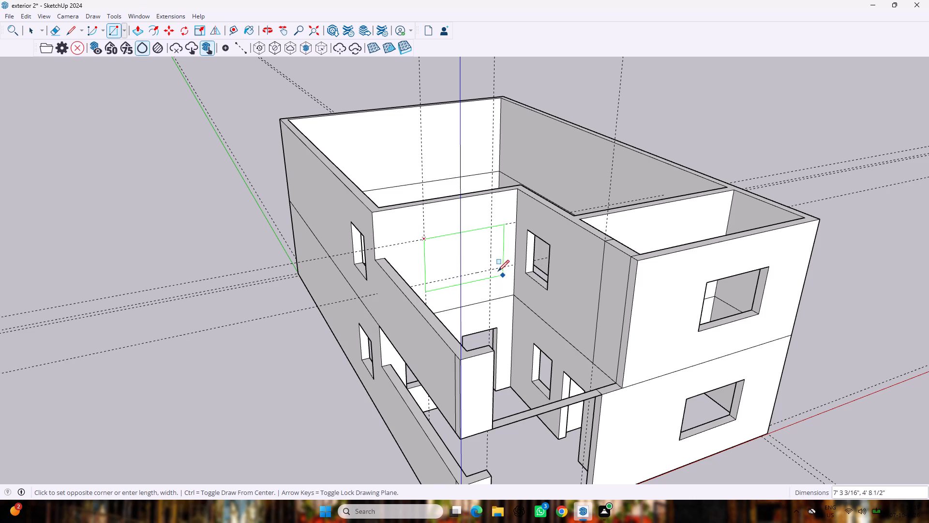
left_click(491, 271)
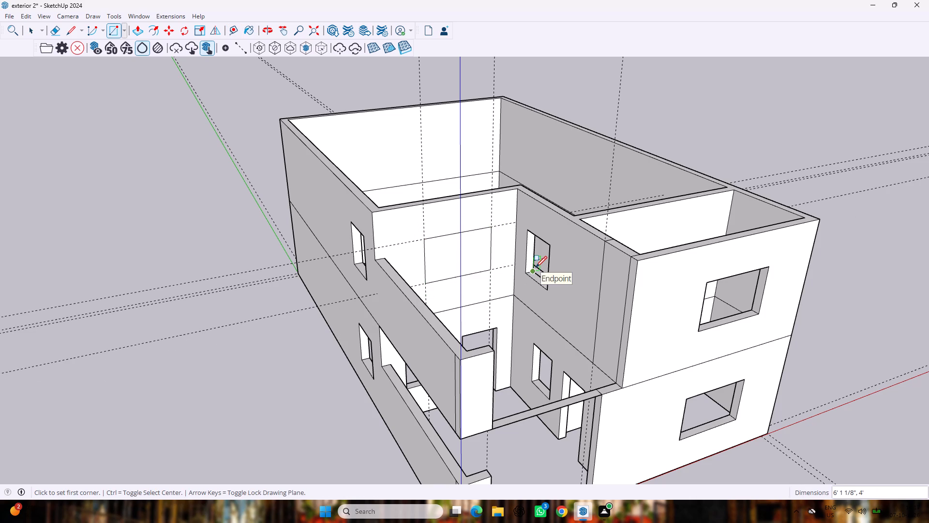
key("space")
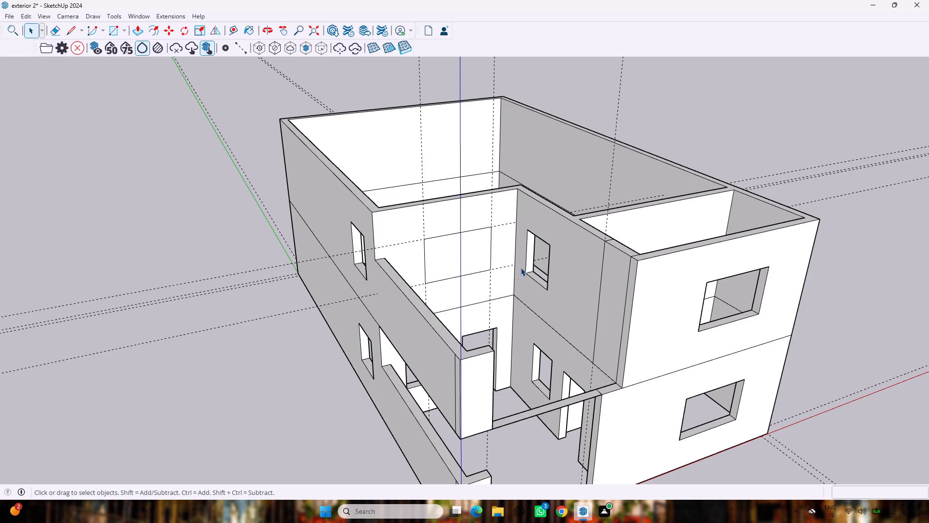
Push the new window rectangle through the upper-floor wall behind the porch to cut the opening.
key("p")
left_click_drag(471, 252, 457, 185)
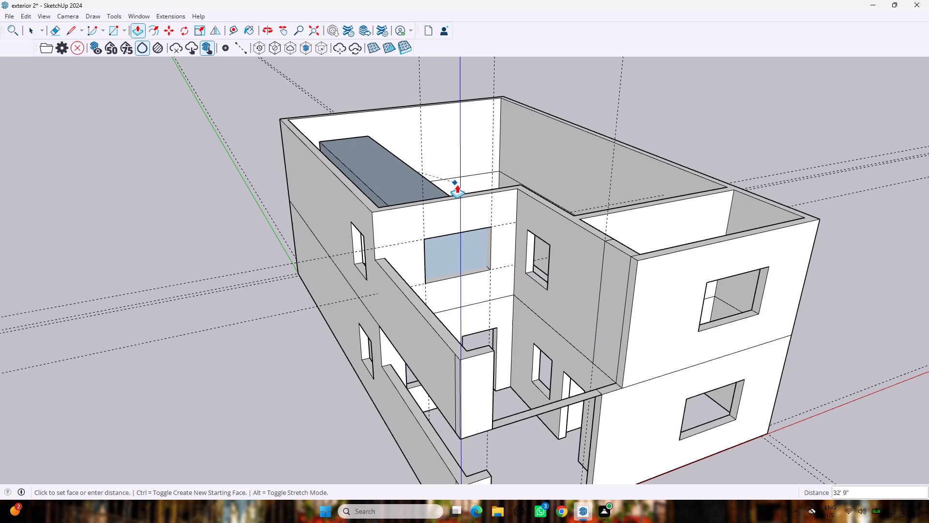
left_click_drag(457, 185, 460, 193)
key("space")
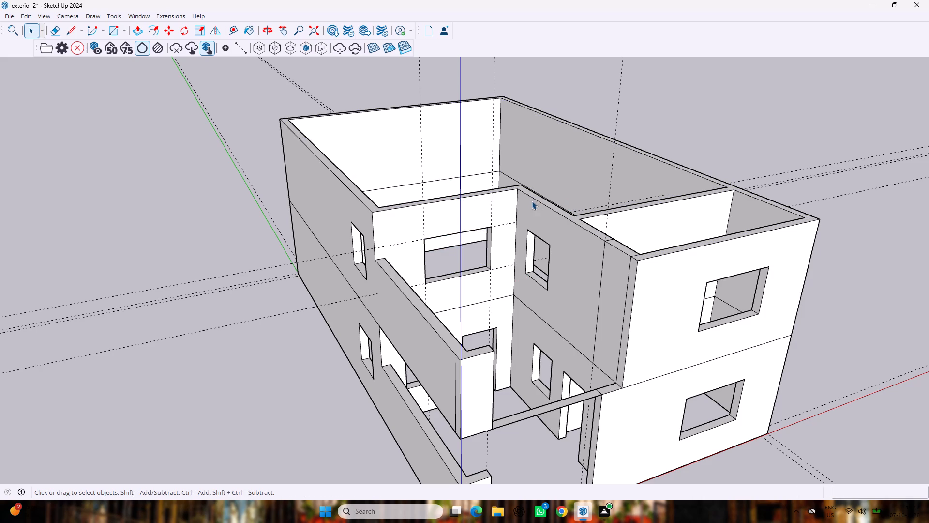
Erase the two vertical and two horizontal guides around the new wide window opening.
key("e")
left_click_drag(416, 219, 423, 220)
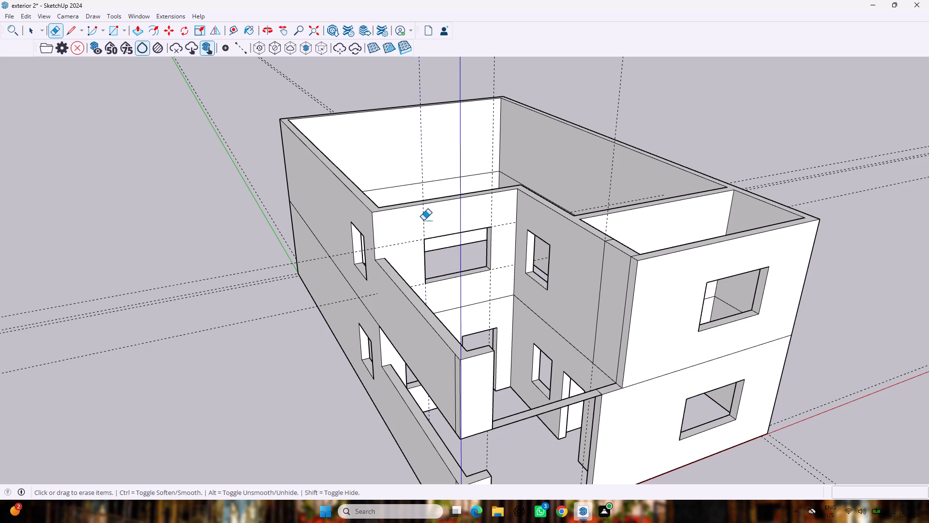
left_click_drag(423, 220, 508, 259)
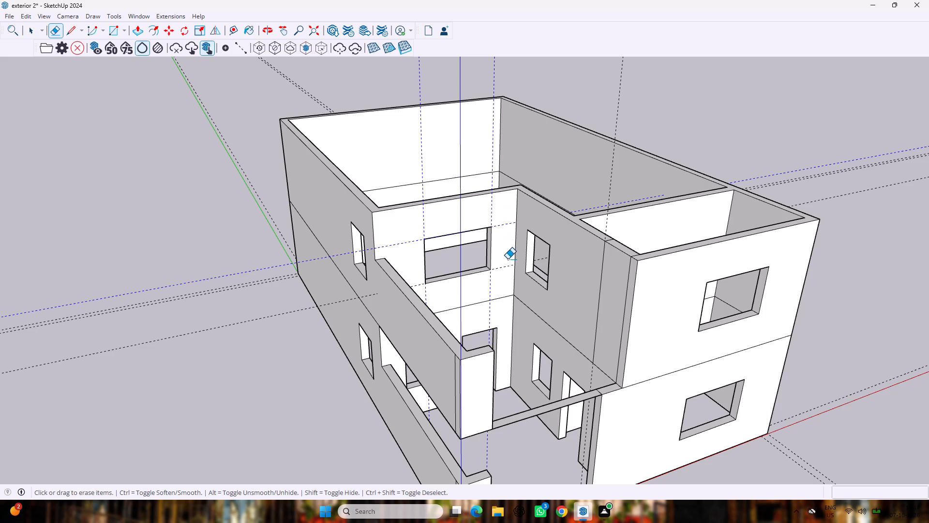
left_click_drag(508, 259, 505, 275)
key("space")
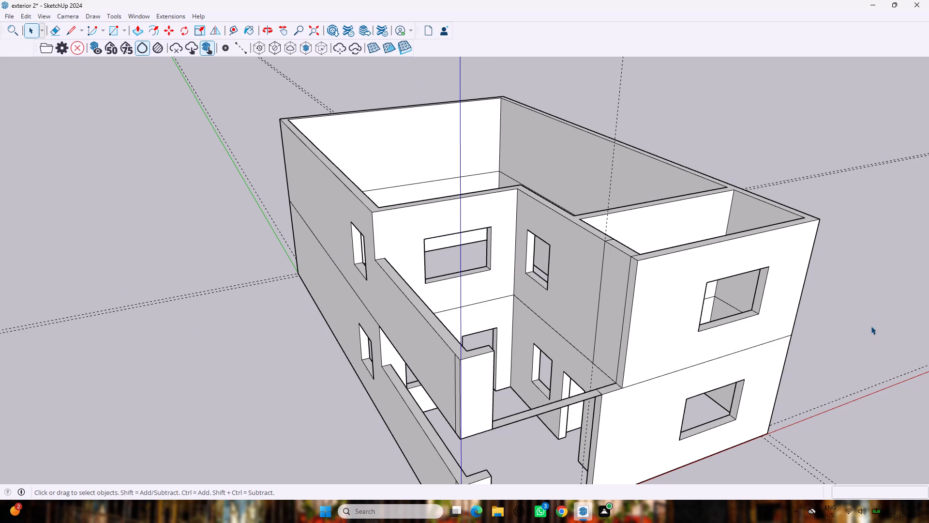
Delete the leftover vertical guide along the upper-floor porch-side wall.
middle_click_drag(928, 431, 928, 358)
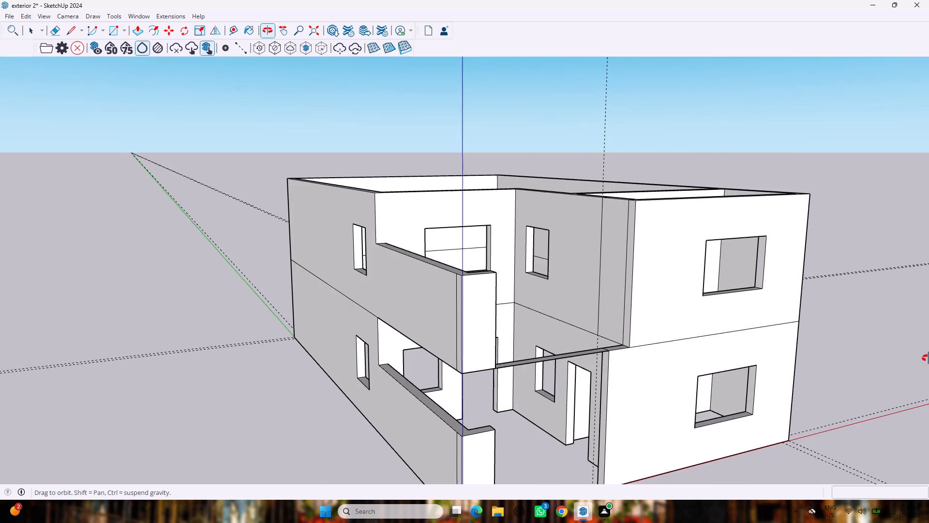
middle_click_drag(928, 358, 928, 365)
scroll(837, 368, "down", 1)
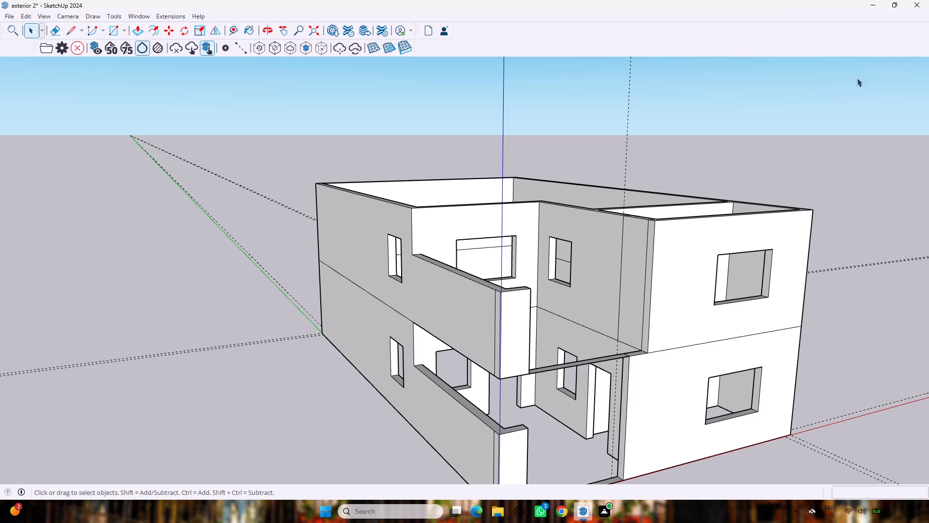
left_click_drag(644, 129, 609, 129)
key("Delete")
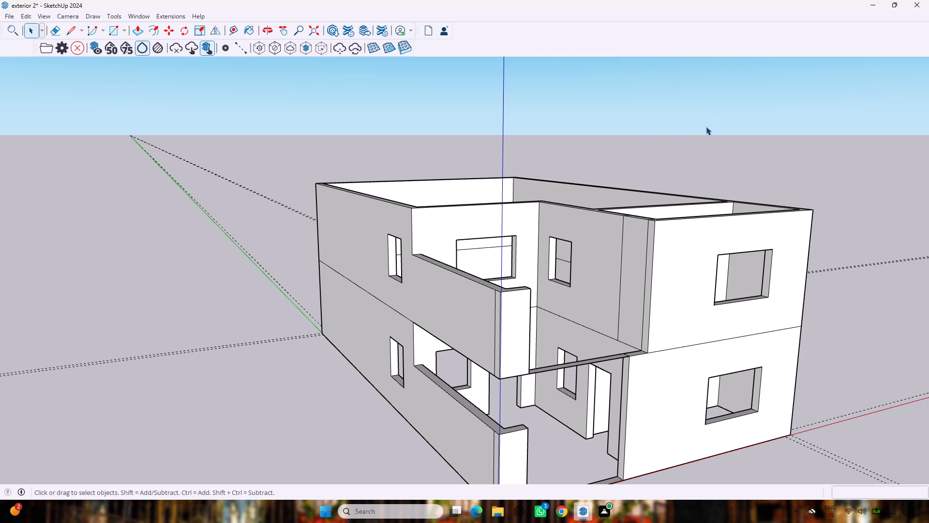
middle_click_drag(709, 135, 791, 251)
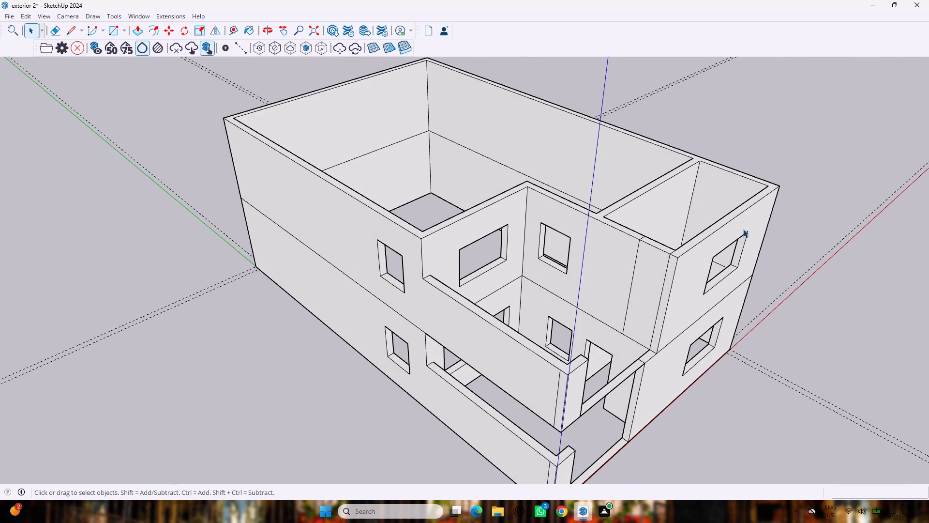
Draw a 9" line across the top of the upper-floor porch-side wall at the small room's inner corner.
key("p")
scroll(634, 213, "up", 5)
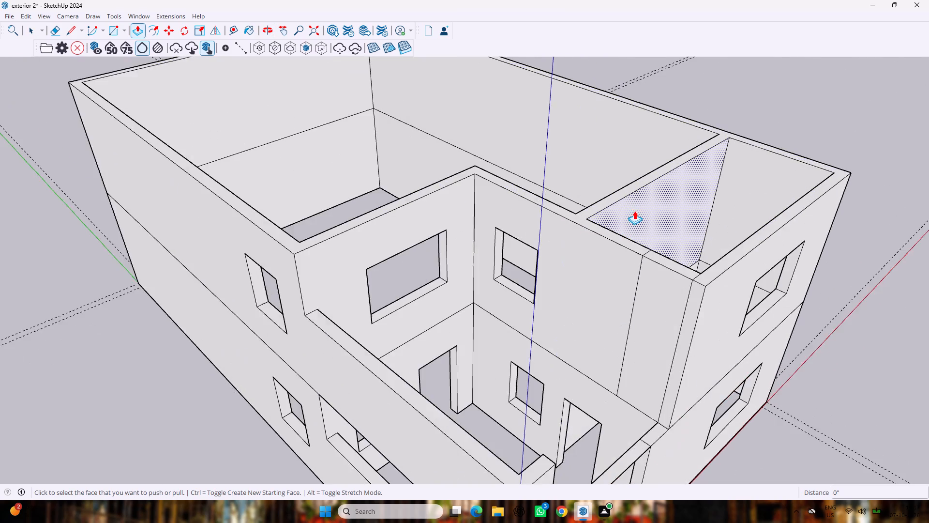
scroll(634, 211, "up", 2)
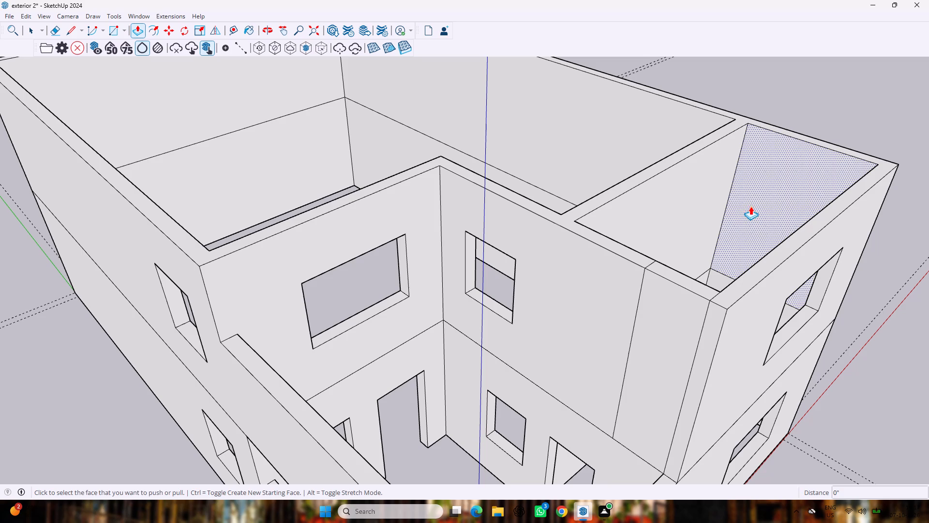
key("l")
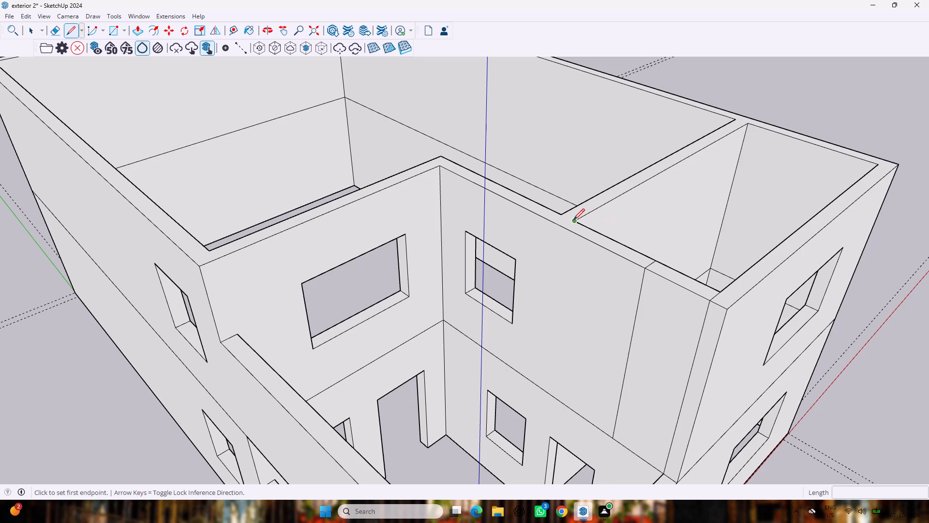
left_click(573, 220)
left_click(567, 230)
Push the top of the porch-side wall section between the two dividing lines down 10' to remove that section.
key("p")
left_click_drag(622, 244, 578, 410)
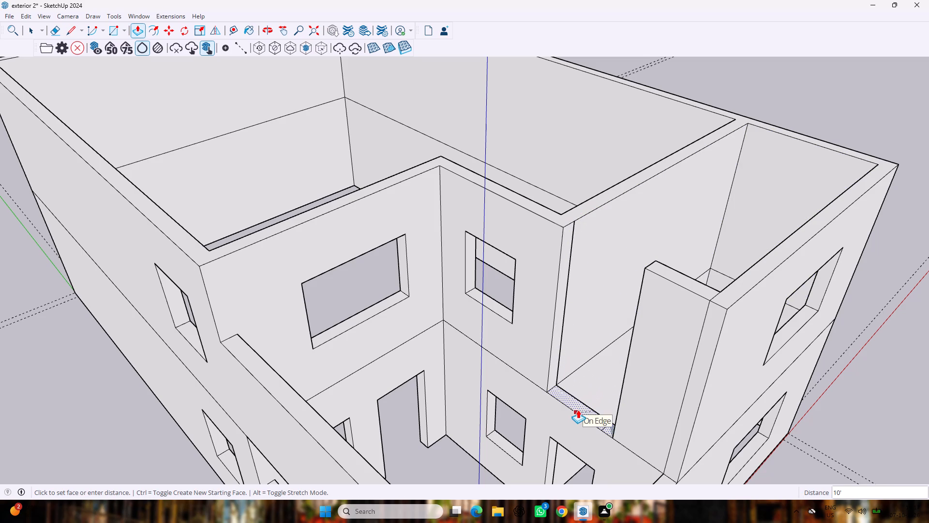
left_click_drag(578, 410, 575, 409)
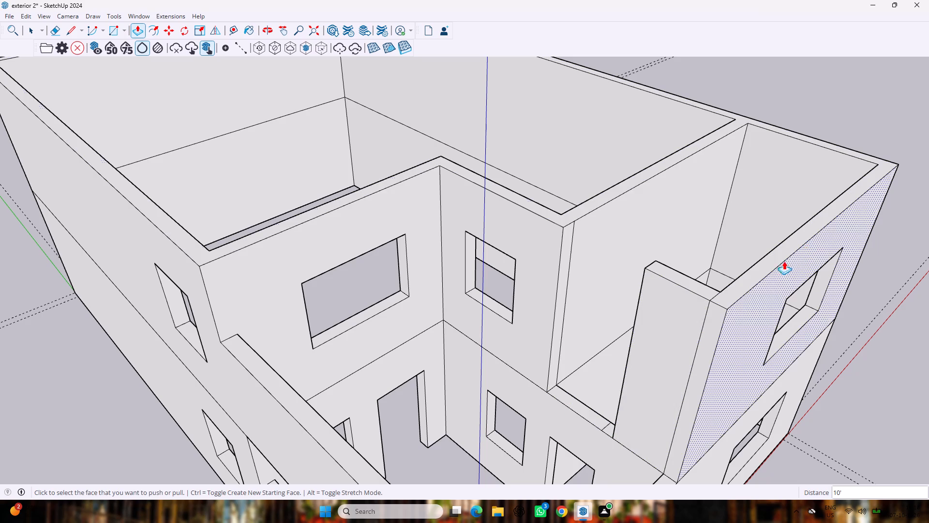
Erase the leftover vertical seam on the wall end and the short edge across the ledge of the removed wall section.
scroll(686, 300, "up", 3)
scroll(689, 256, "down", 6)
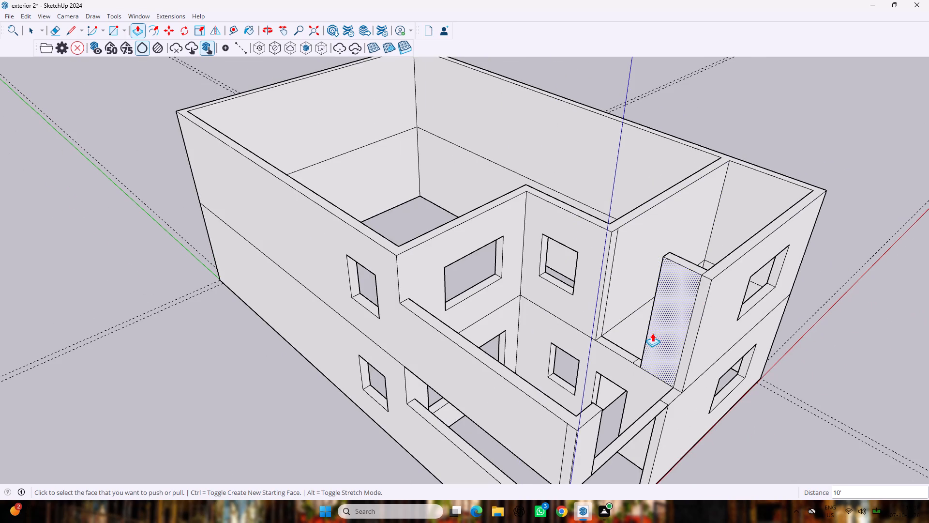
key("e")
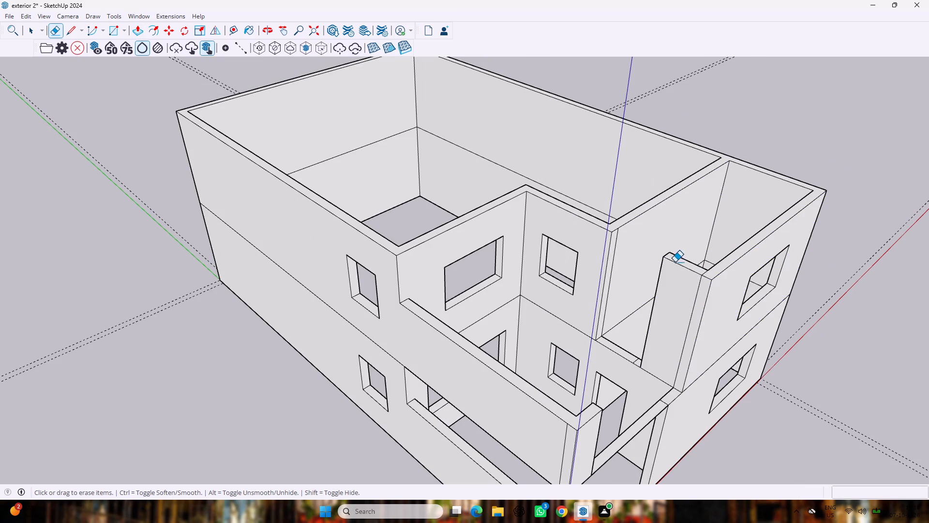
scroll(655, 272, "up", 7)
left_click_drag(582, 226, 546, 247)
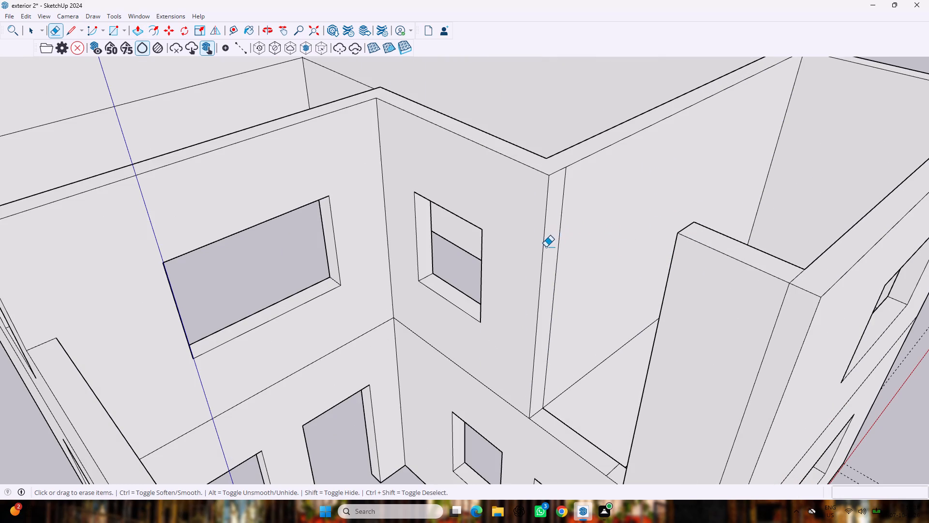
left_click_drag(546, 247, 544, 247)
key("ctrl+z")
scroll(564, 233, "up", 2)
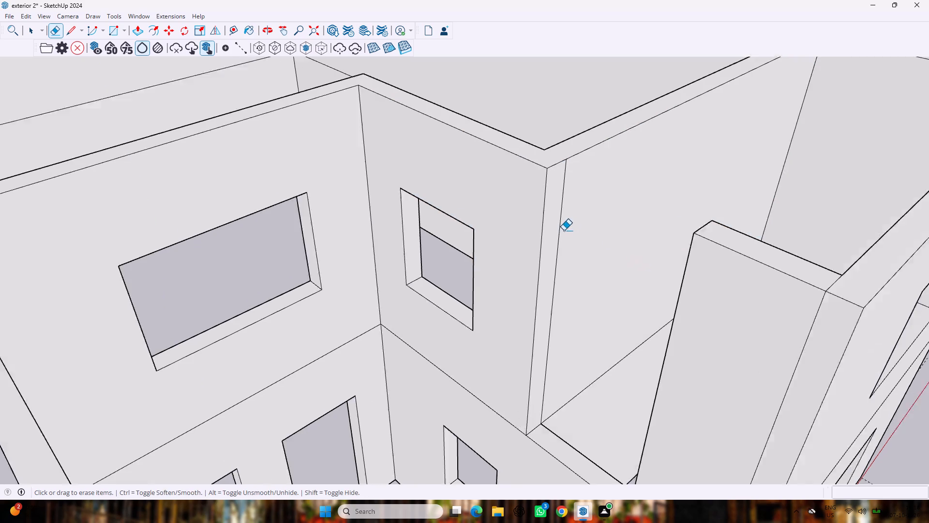
scroll(564, 231, "up", 2)
left_click_drag(563, 215, 557, 225)
scroll(654, 302, "down", 7)
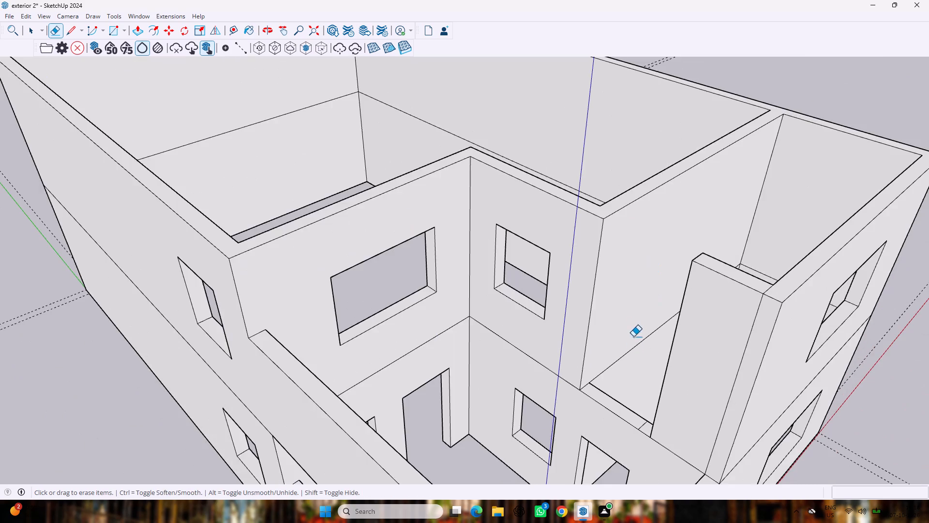
scroll(610, 419, "up", 6)
left_click_drag(669, 425, 675, 432)
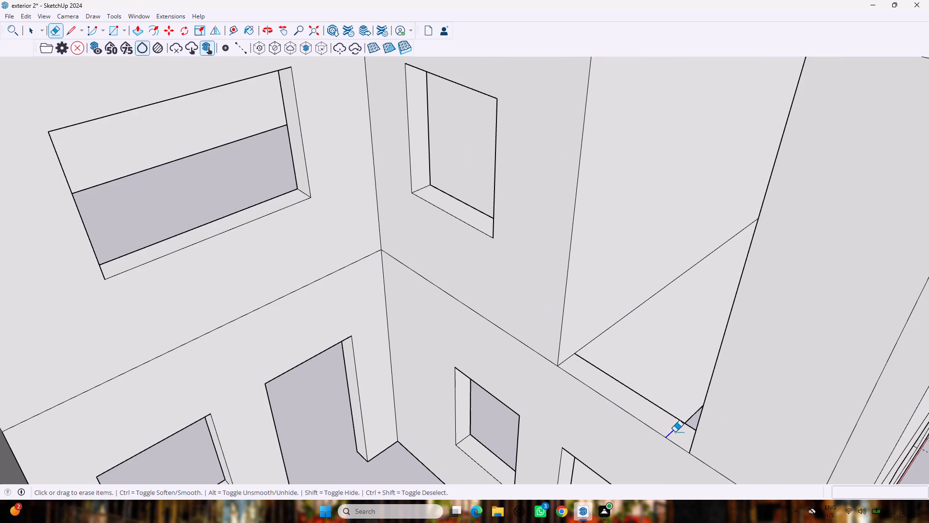
left_click_drag(675, 432, 676, 433)
scroll(667, 403, "down", 3)
scroll(695, 324, "down", 7)
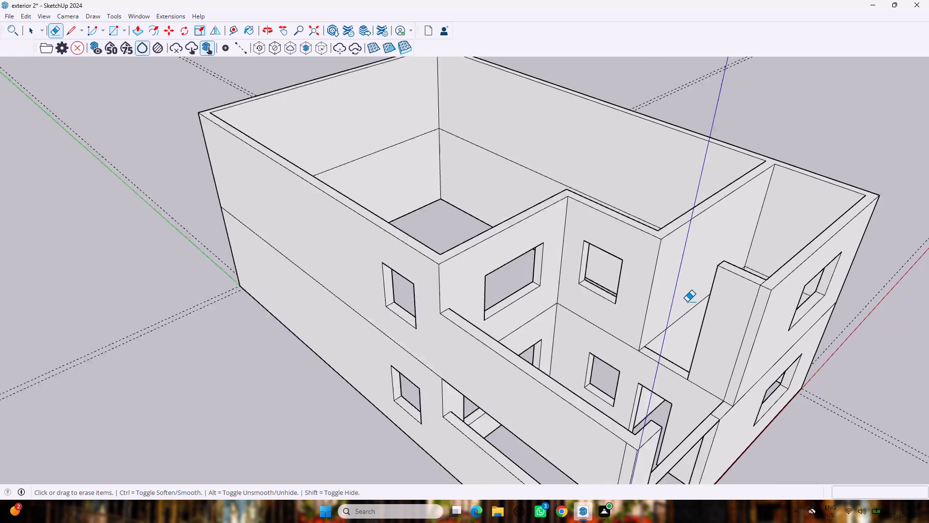
scroll(687, 302, "down", 1)
key("space")
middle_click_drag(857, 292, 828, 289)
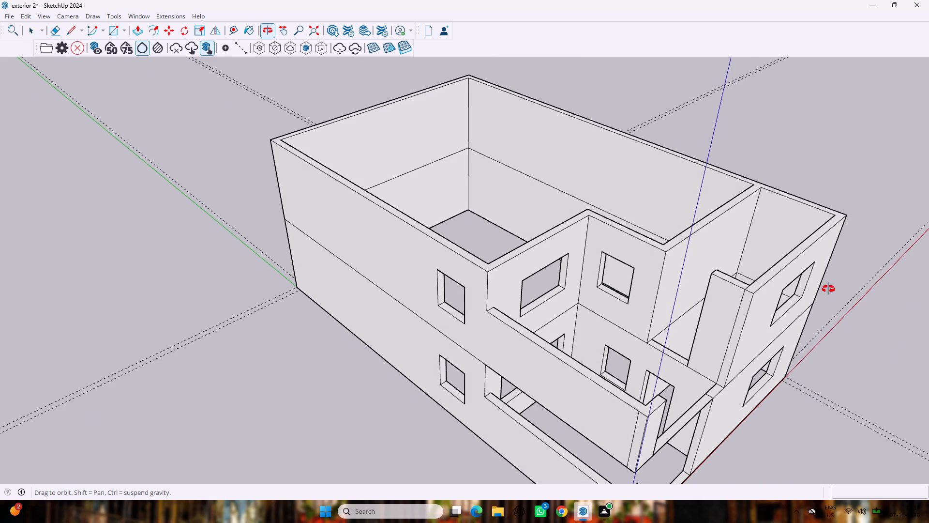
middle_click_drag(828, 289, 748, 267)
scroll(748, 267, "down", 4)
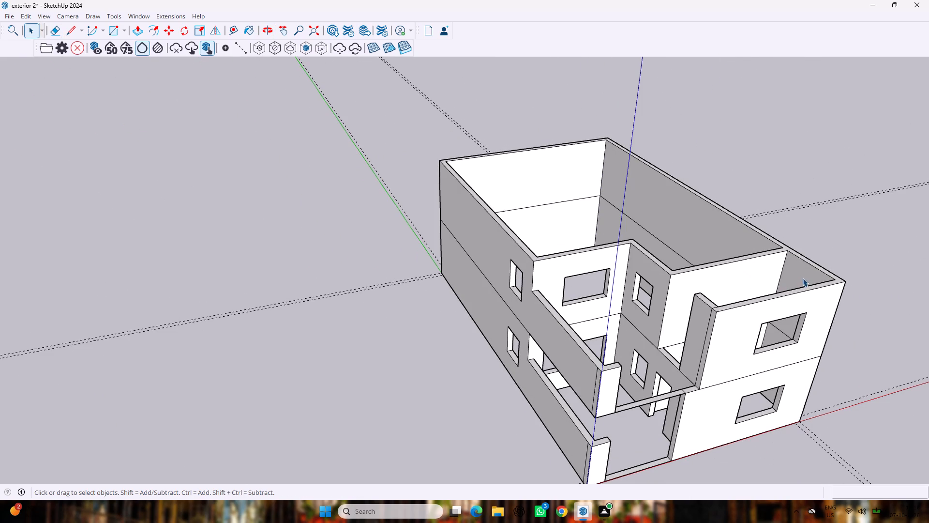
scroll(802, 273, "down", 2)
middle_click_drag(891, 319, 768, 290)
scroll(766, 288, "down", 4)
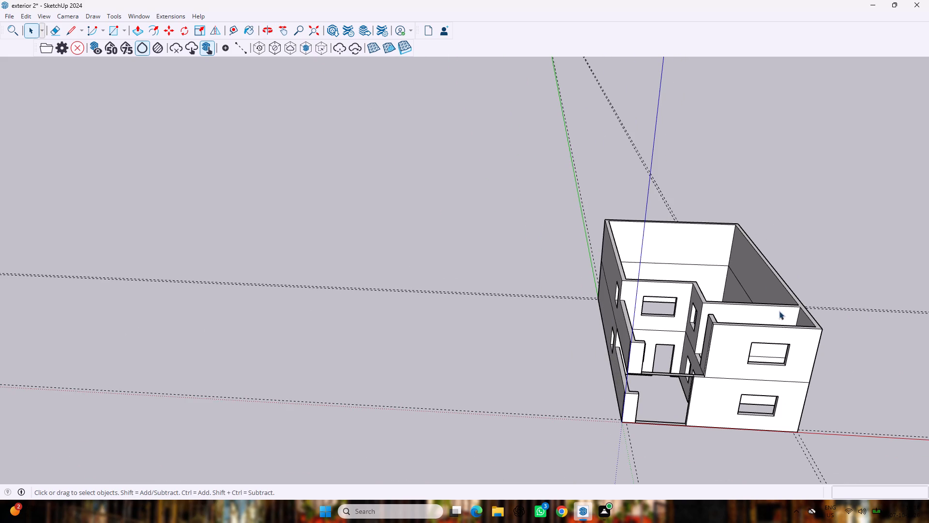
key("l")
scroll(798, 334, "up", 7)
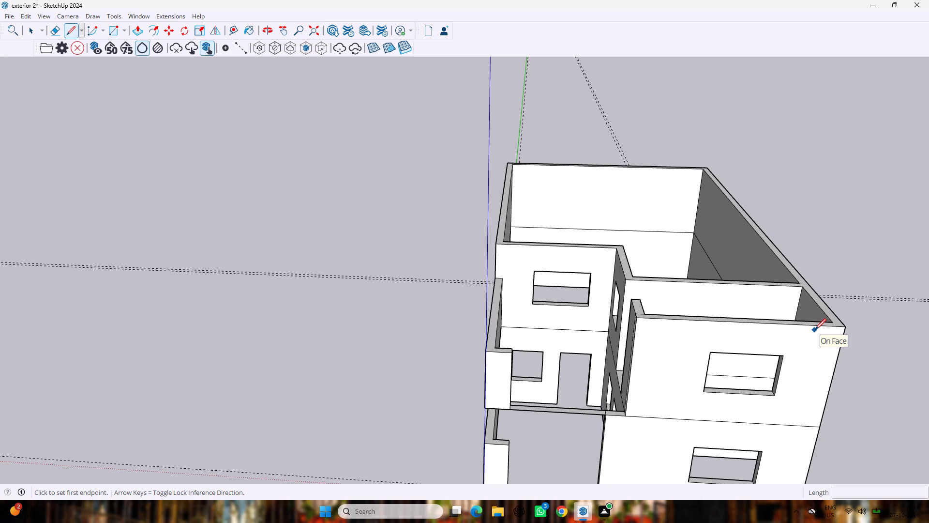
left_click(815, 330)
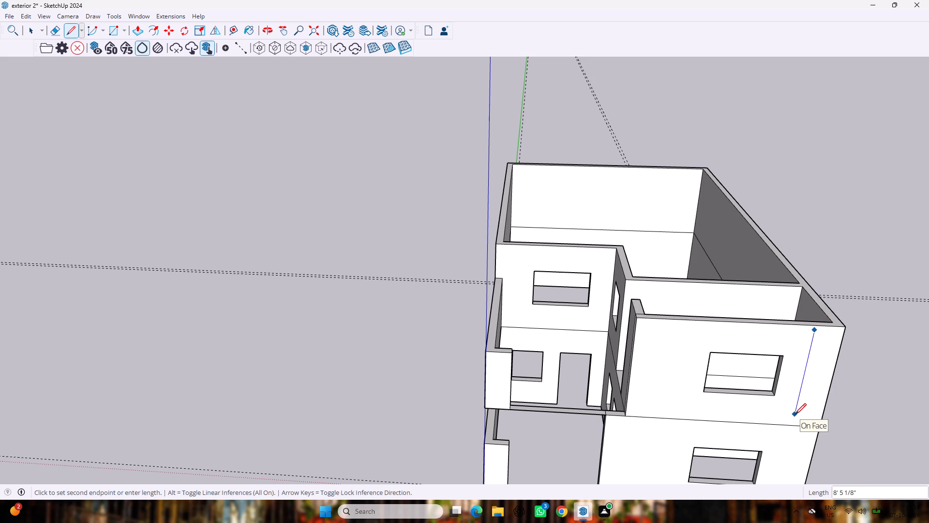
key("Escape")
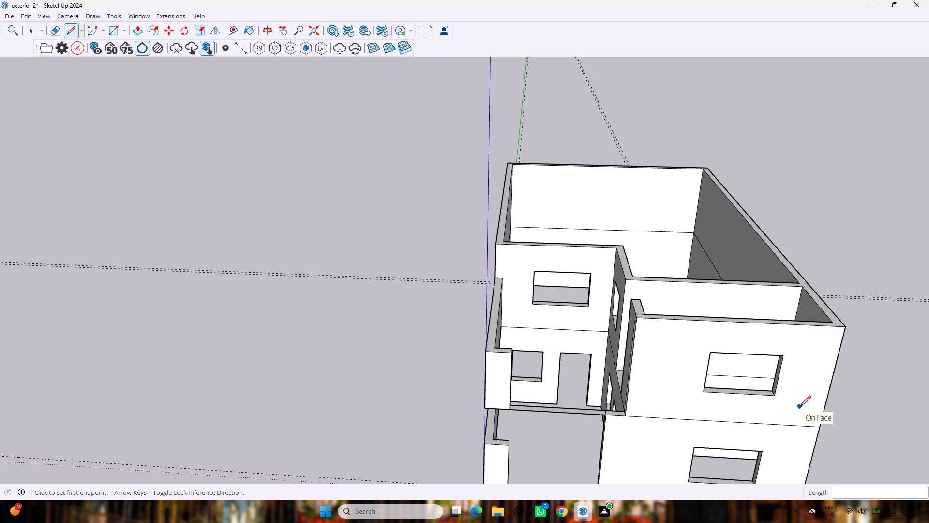
Draw a 10' vertical line down the upper-floor front wall along a guide placed about 2' from its outer corner.
key("t")
left_click(830, 379)
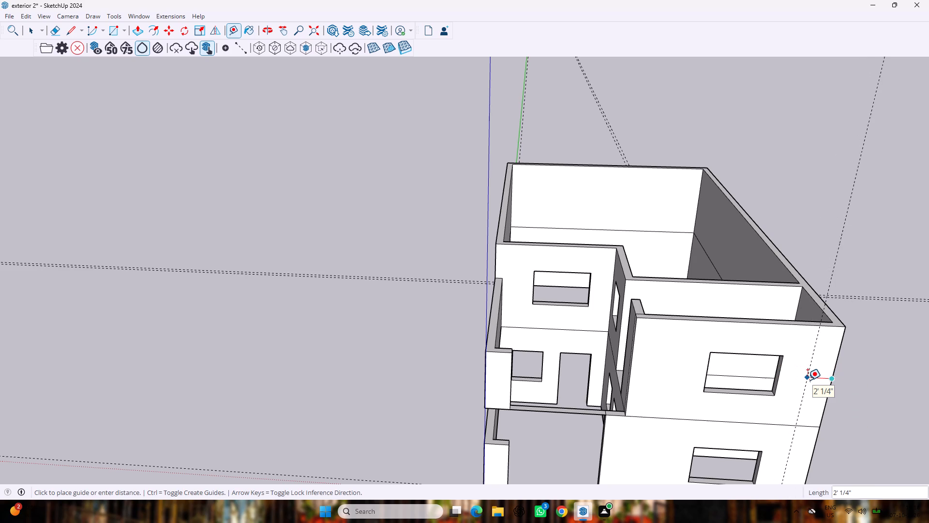
left_click(808, 380)
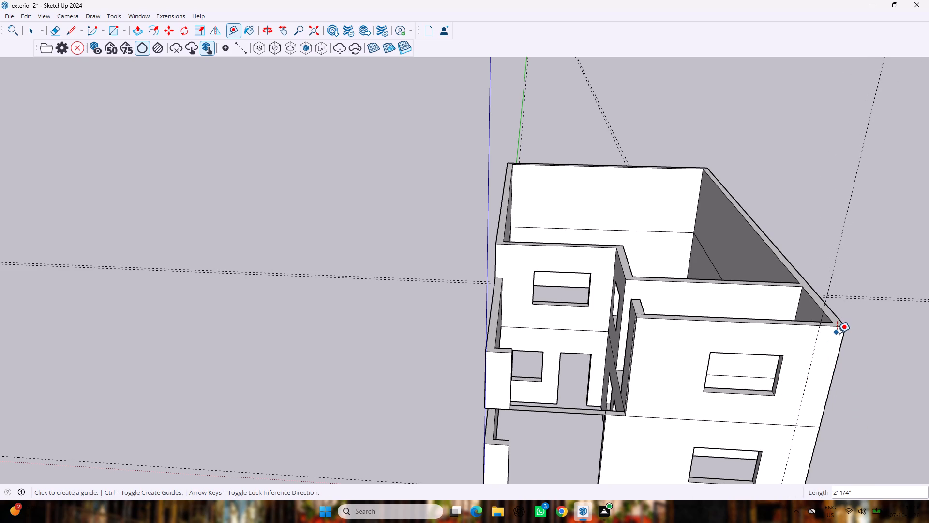
key("l")
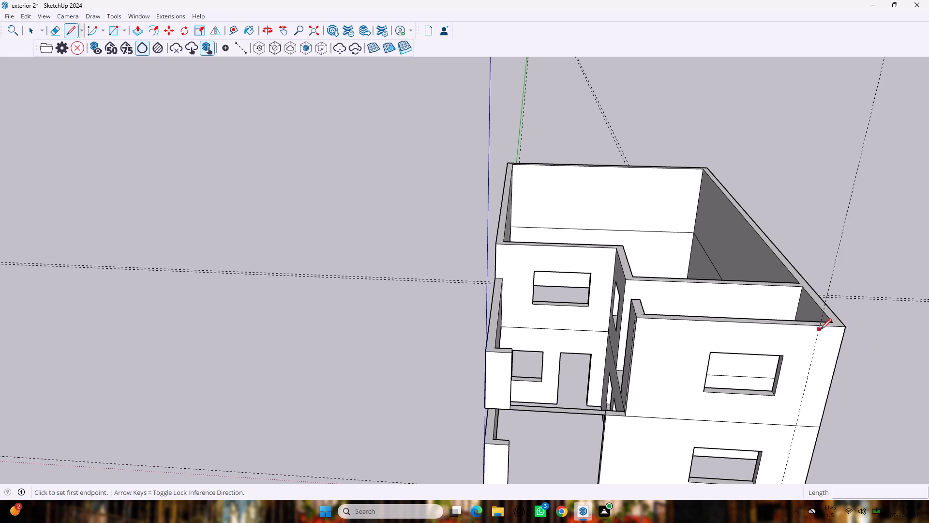
left_click(820, 327)
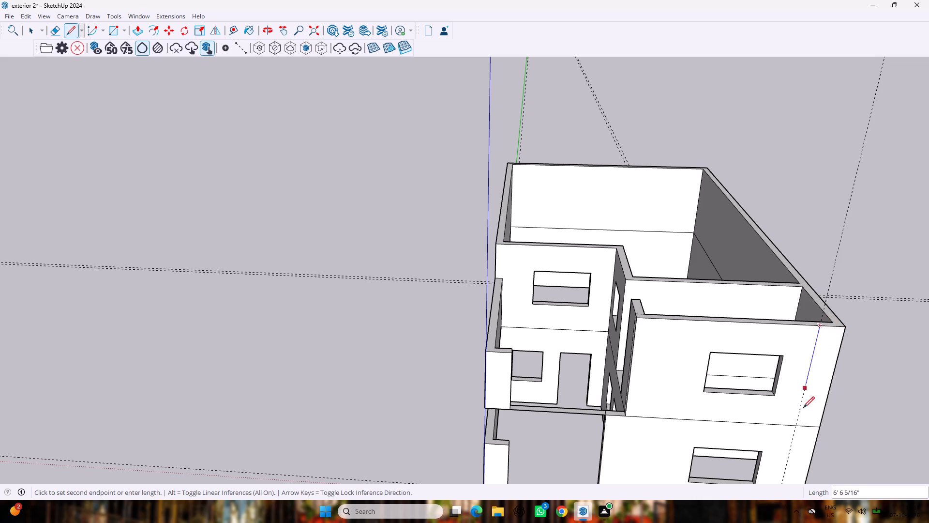
left_click(795, 426)
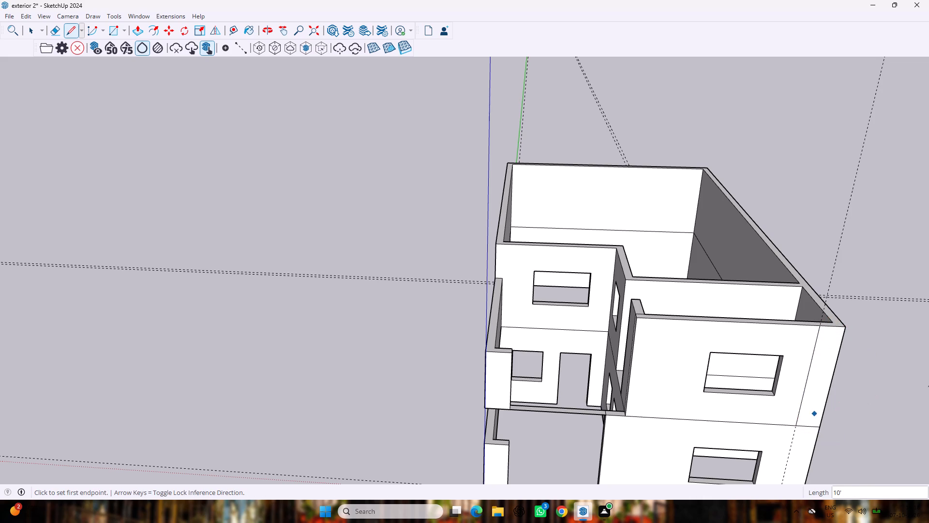
Delete the vertical guide near the outer corner of the upper-floor front wall.
key("space")
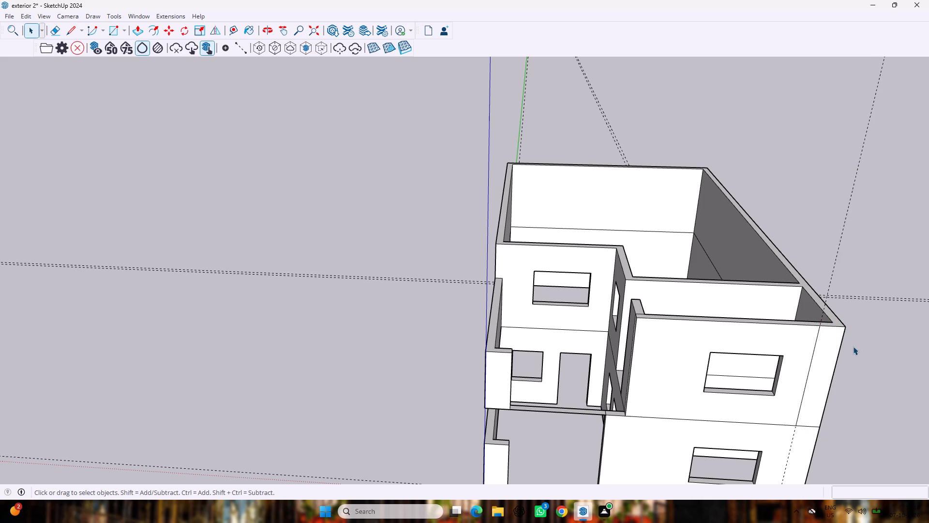
left_click_drag(825, 191, 875, 197)
left_click(845, 208)
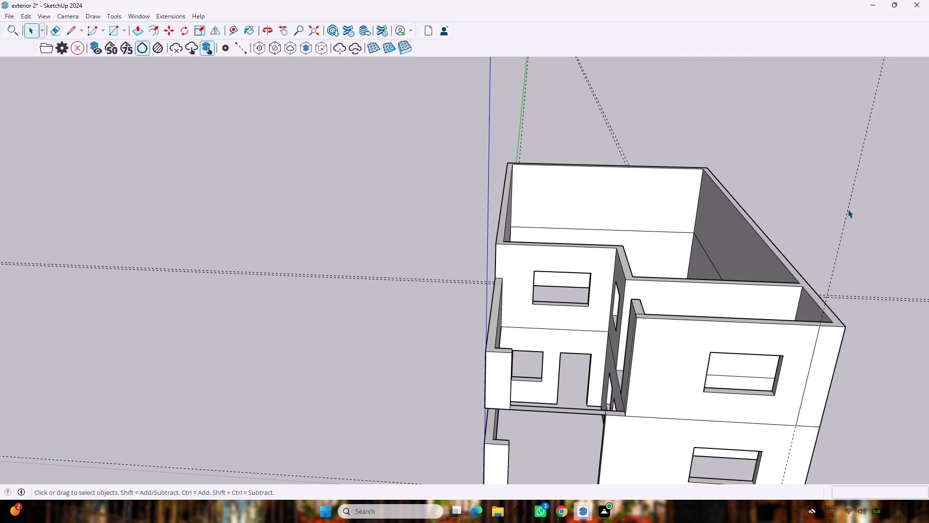
left_click(848, 209)
key("Delete")
Draw a line across the front wall's top thickness from the upper end of the new vertical line.
scroll(858, 297, "up", 2)
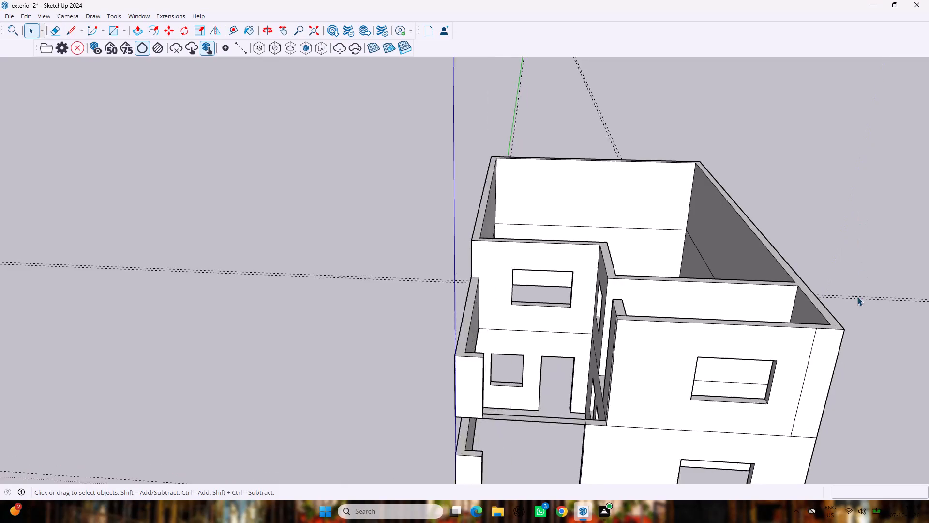
scroll(857, 297, "up", 6)
scroll(852, 288, "down", 2)
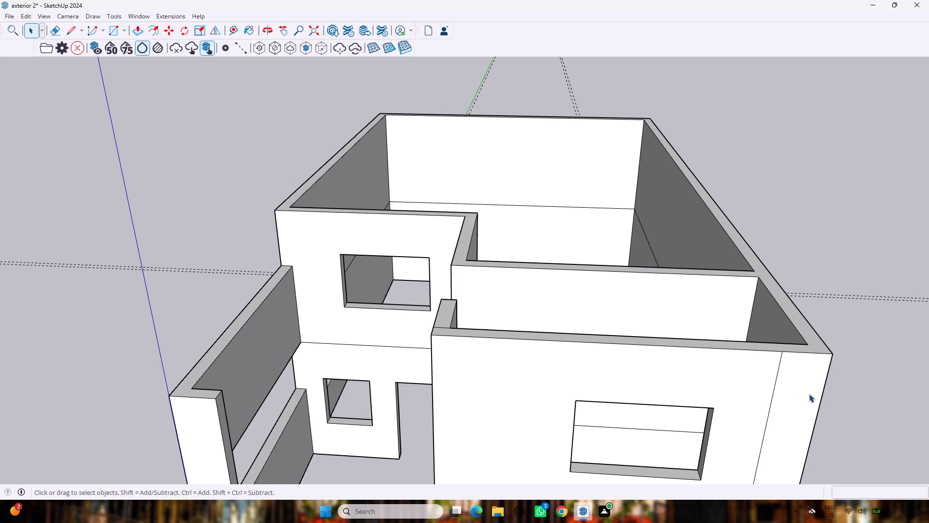
key("l")
scroll(800, 361, "up", 3)
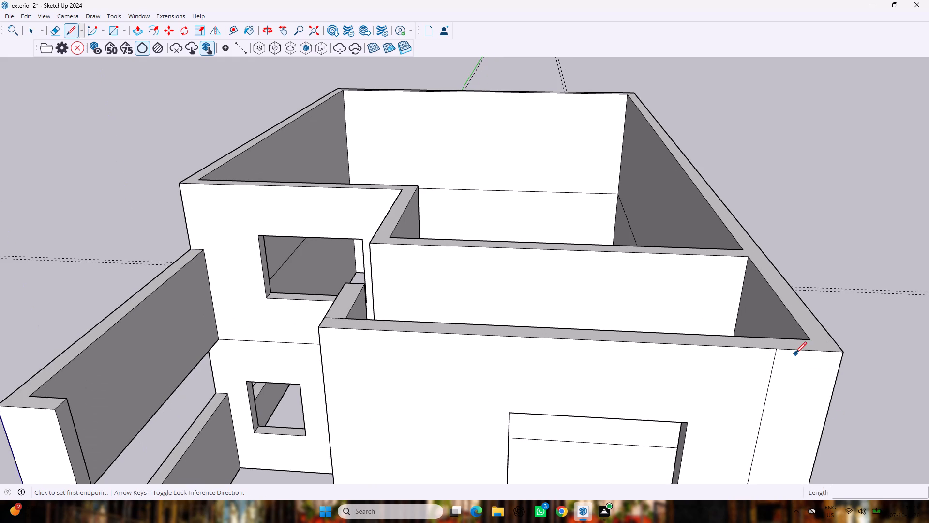
left_click(777, 351)
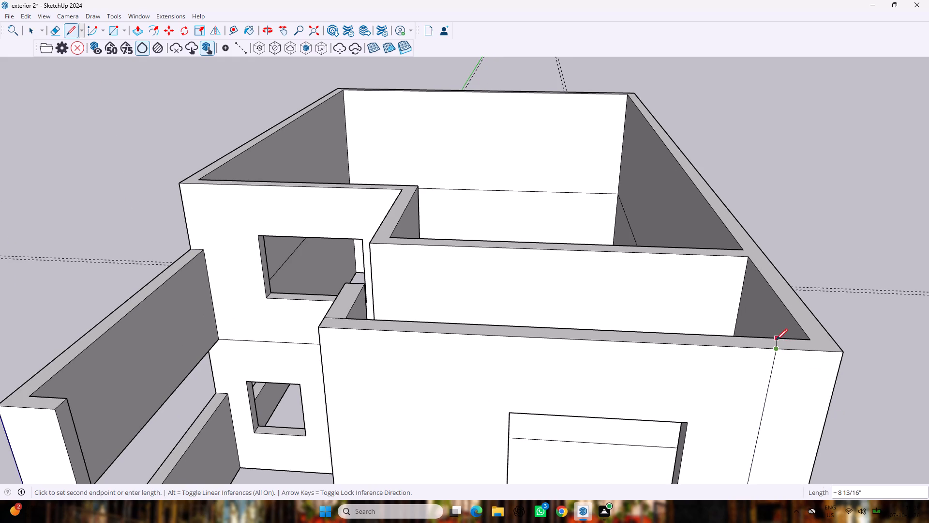
left_click(770, 340)
Push the top of the upper-floor front wall down 3' to the window head, up to the newly drawn dividing line.
middle_click_drag(820, 365, 797, 448)
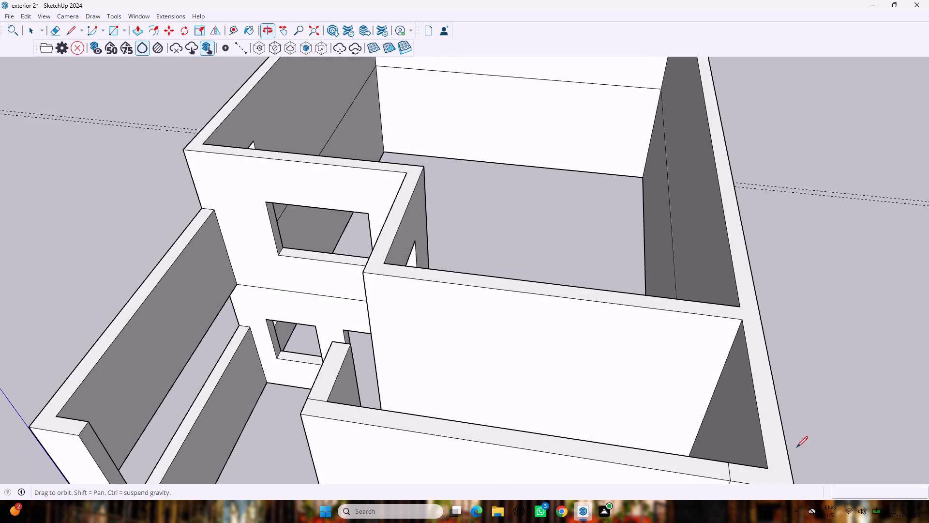
scroll(795, 445, "down", 11)
middle_click_drag(754, 441, 754, 359)
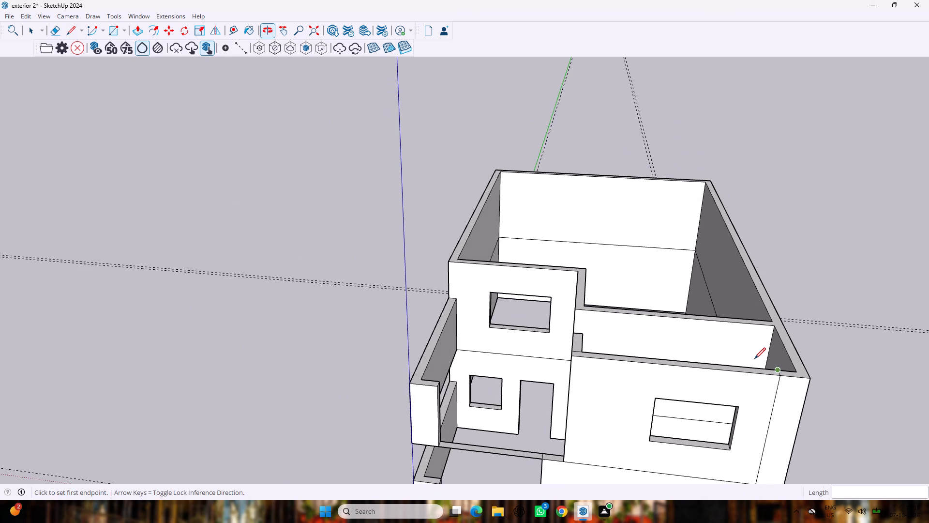
key("space")
scroll(755, 359, "down", 2)
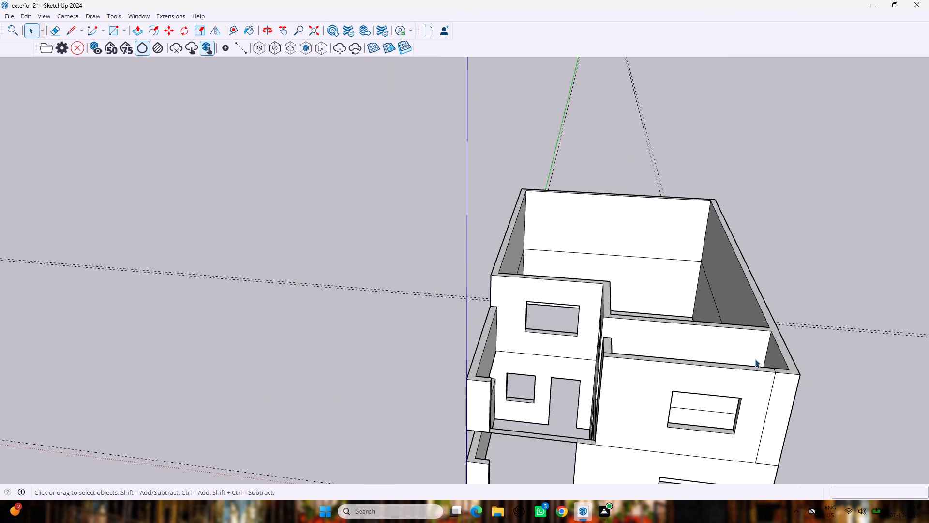
key("p")
scroll(747, 360, "up", 4)
middle_click_drag(724, 359, 724, 397)
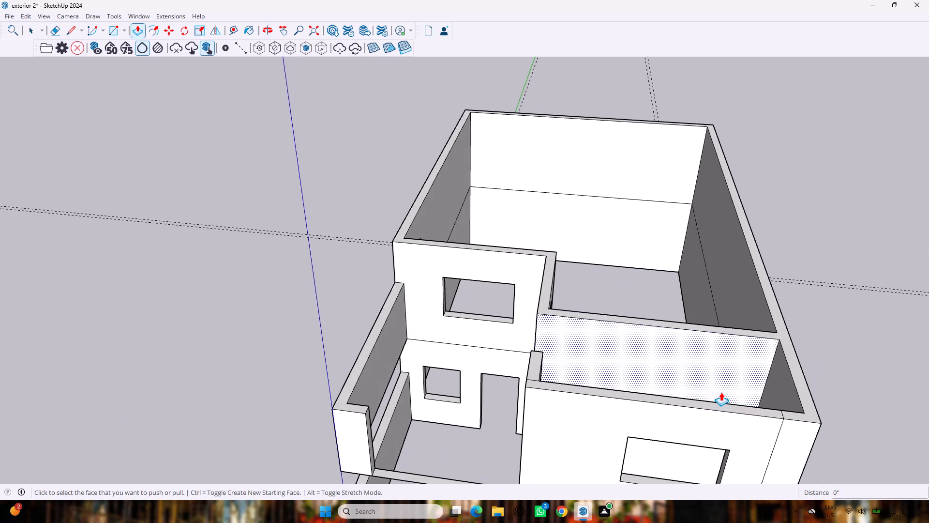
scroll(689, 376, "up", 1)
middle_click_drag(688, 377, 507, 352)
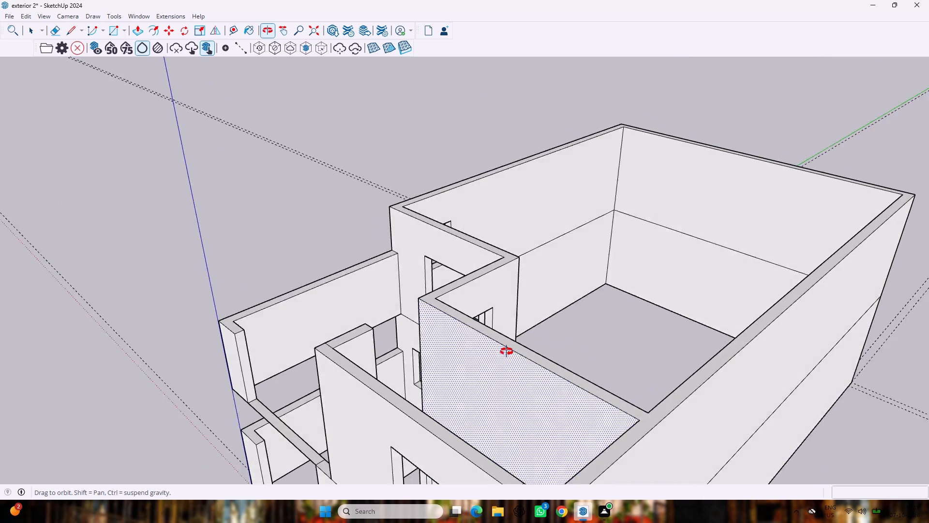
middle_click_drag(507, 352, 506, 352)
scroll(506, 351, "down", 3)
middle_click(506, 351)
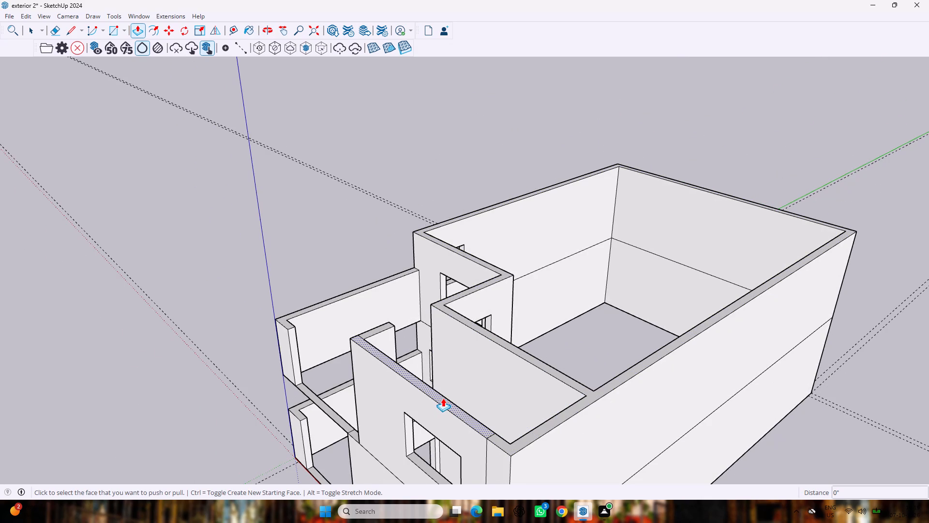
left_click_drag(443, 398, 427, 444)
Push the top strip across the upper-floor front window down 4' to sill level.
scroll(423, 435, "down", 11)
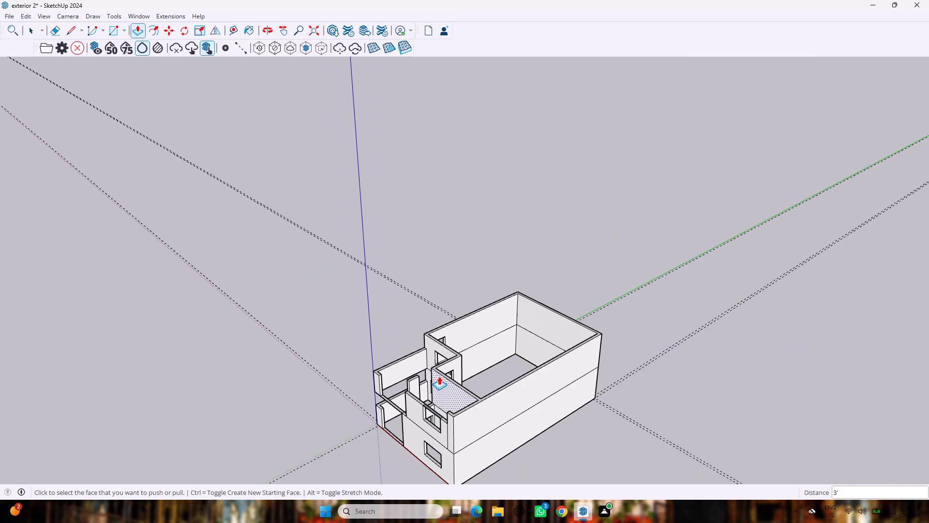
middle_click_drag(421, 400, 615, 290)
scroll(566, 332, "up", 5)
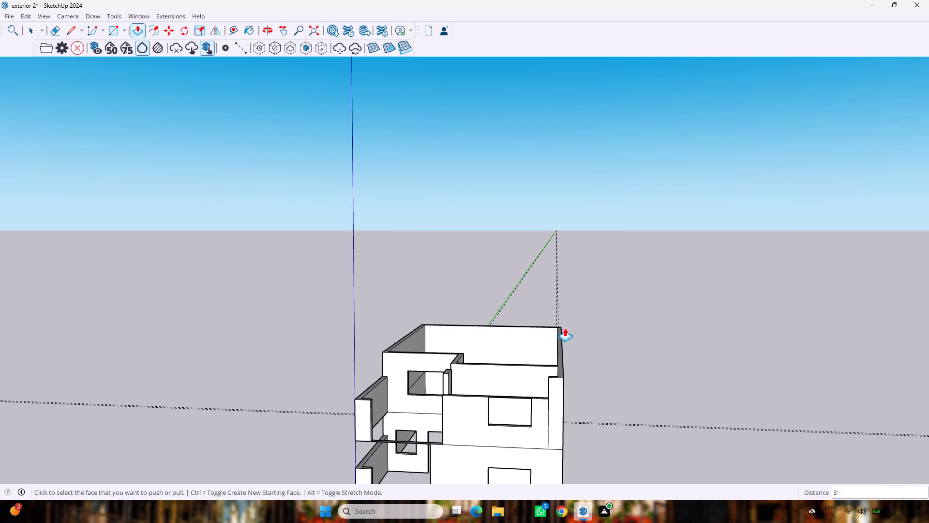
scroll(565, 328, "up", 3)
scroll(556, 312, "down", 11)
middle_click_drag(416, 338, 644, 395)
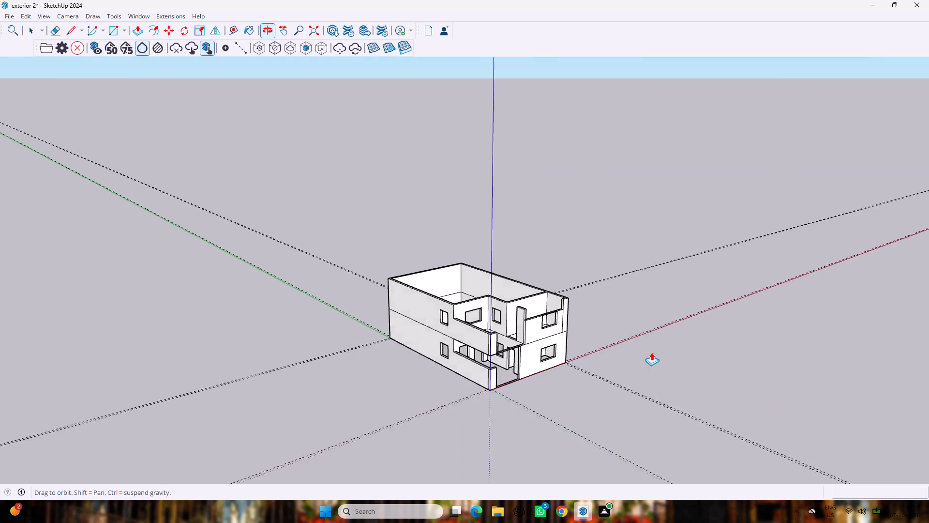
scroll(499, 301, "up", 9)
middle_click_drag(667, 300, 673, 350)
scroll(614, 353, "up", 4)
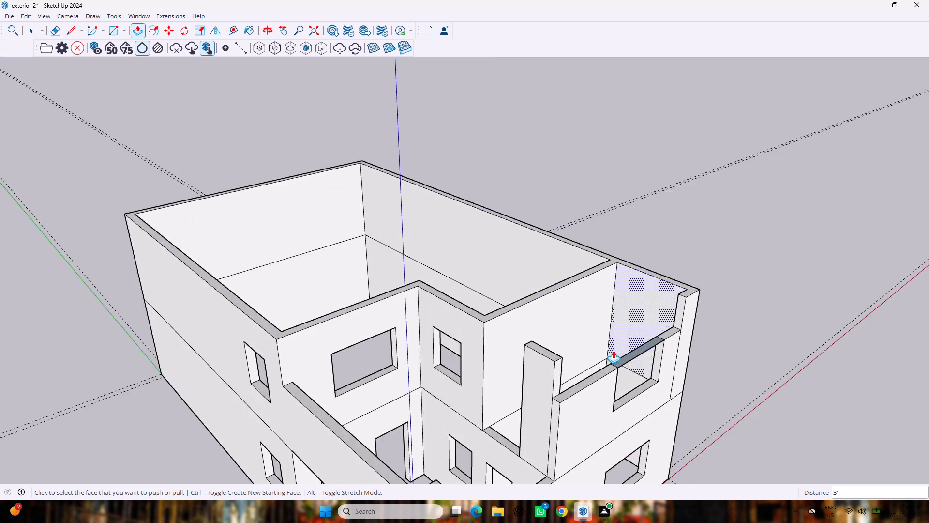
left_click_drag(636, 353, 657, 395)
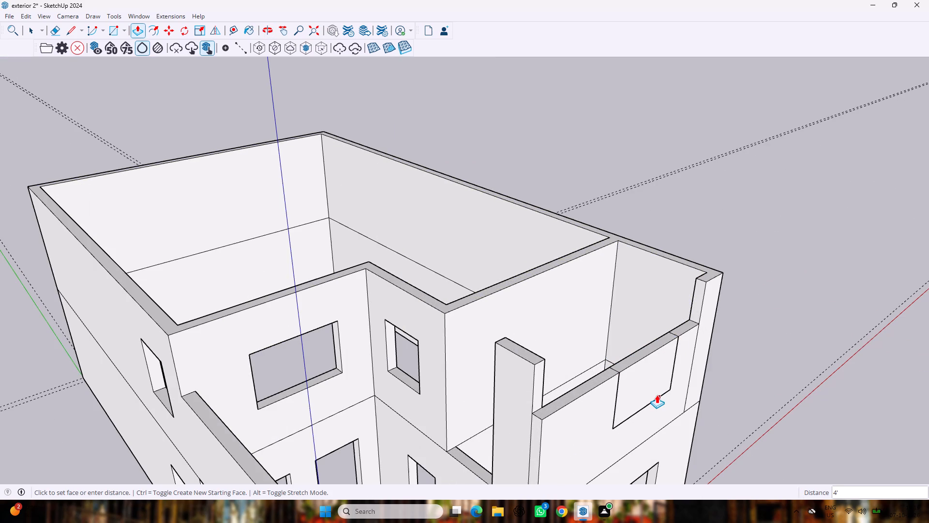
left_click_drag(657, 395, 655, 395)
left_click_drag(651, 347, 661, 398)
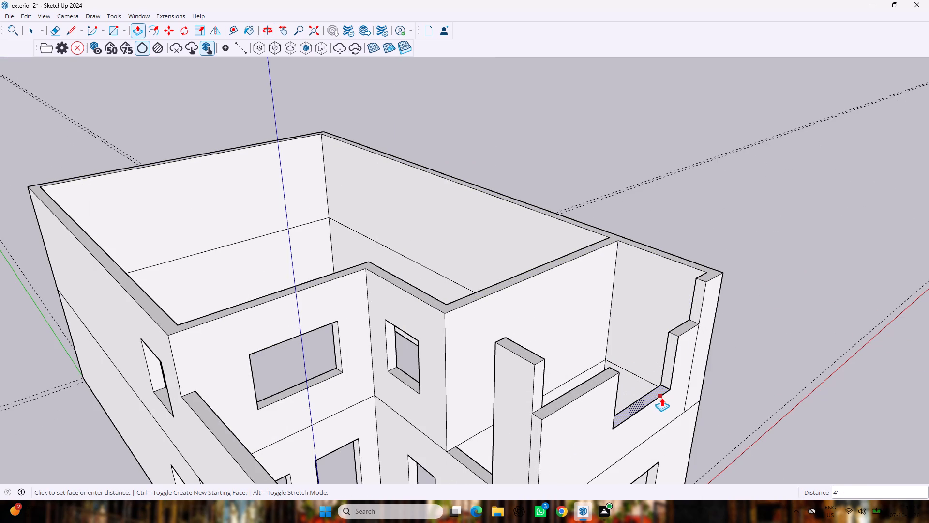
left_click_drag(661, 398, 661, 397)
Lower the wall under the front window 3' and level the narrow section between window and outer corner post with the storey line.
left_click_drag(686, 323, 701, 378)
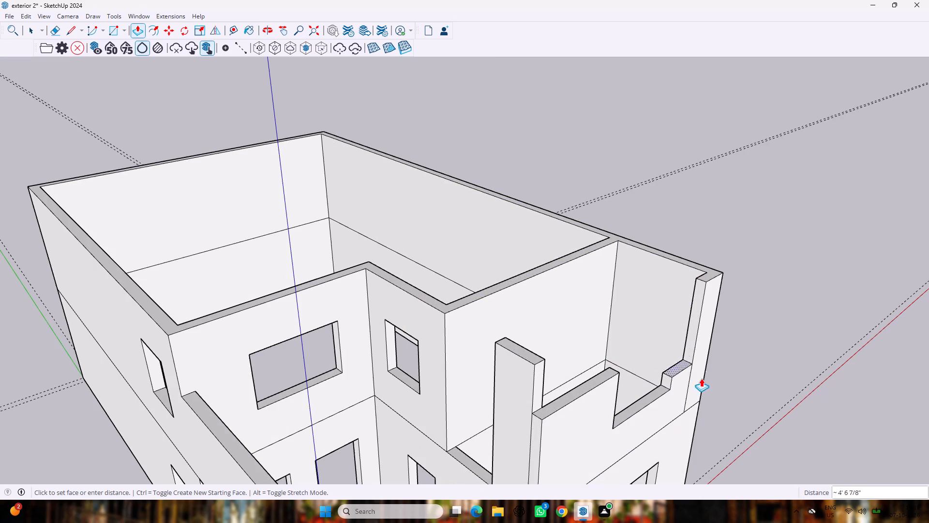
left_click_drag(701, 378, 685, 406)
left_click_drag(650, 394, 655, 408)
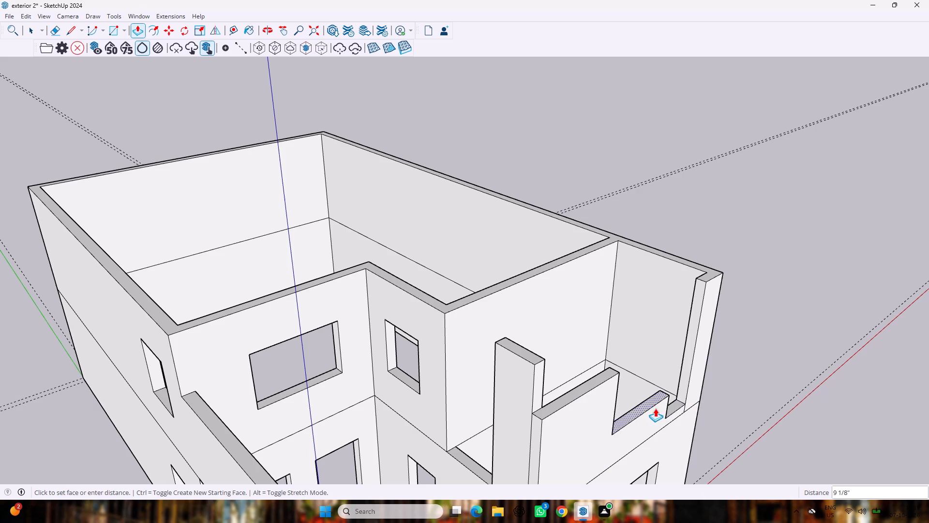
left_click_drag(655, 408, 658, 426)
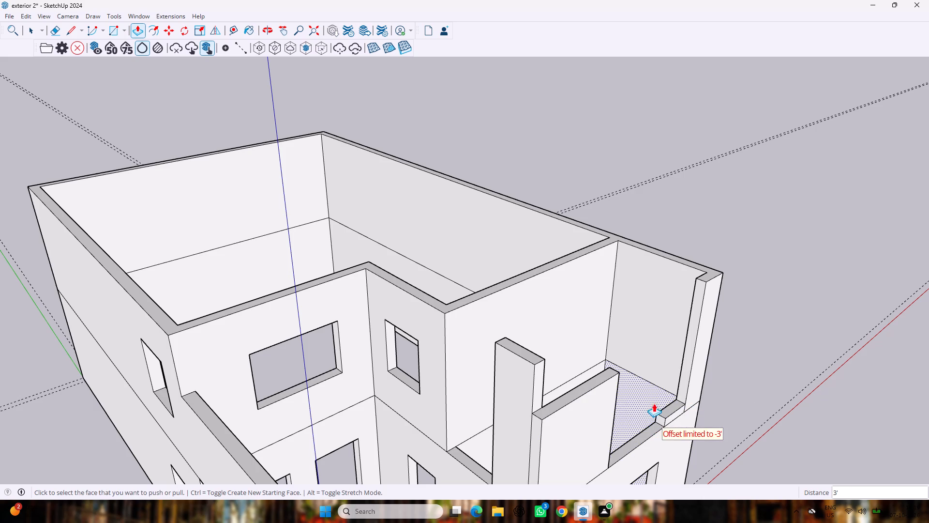
left_click_drag(674, 404, 679, 417)
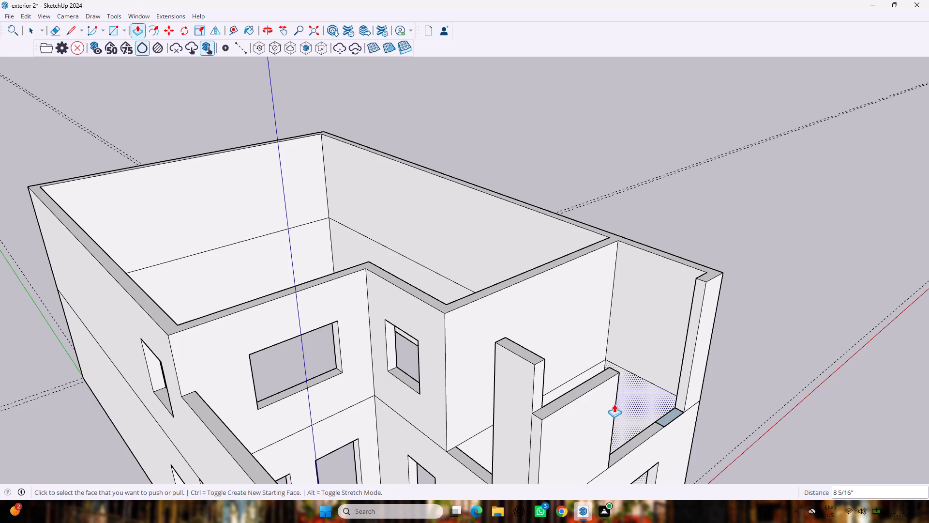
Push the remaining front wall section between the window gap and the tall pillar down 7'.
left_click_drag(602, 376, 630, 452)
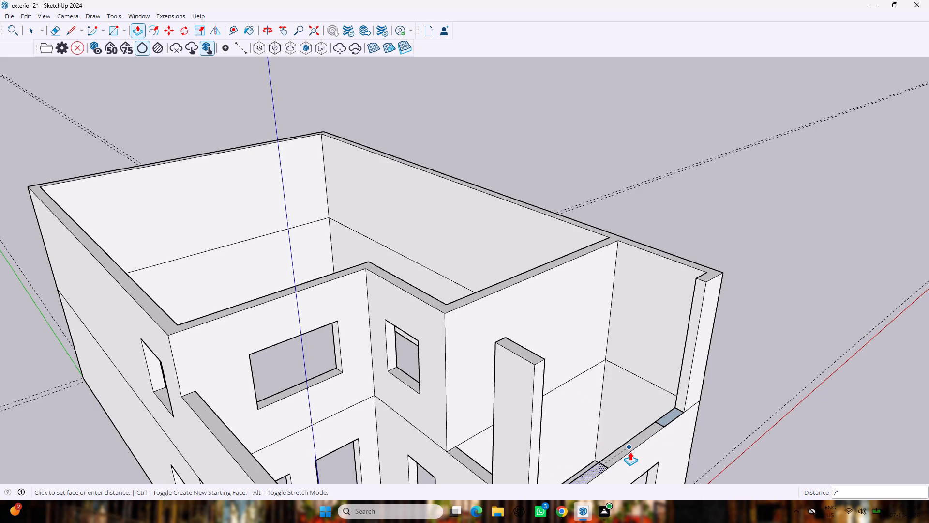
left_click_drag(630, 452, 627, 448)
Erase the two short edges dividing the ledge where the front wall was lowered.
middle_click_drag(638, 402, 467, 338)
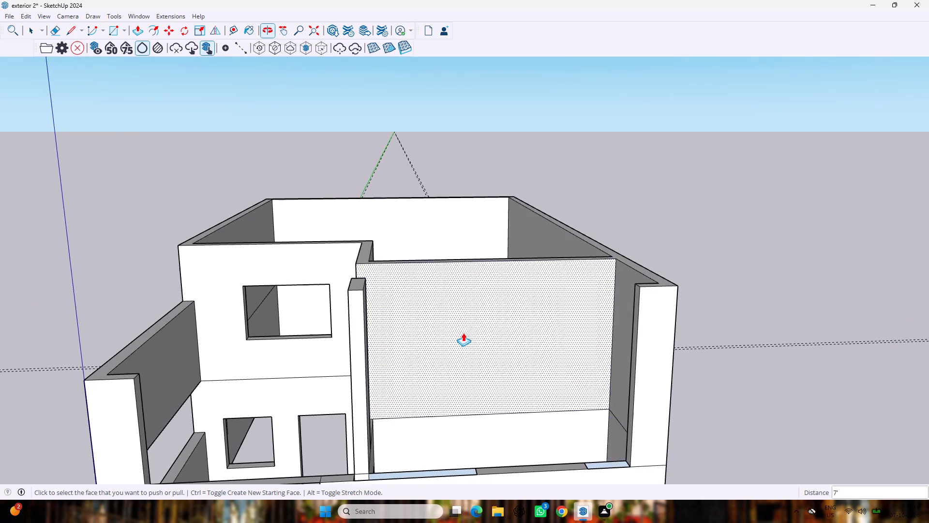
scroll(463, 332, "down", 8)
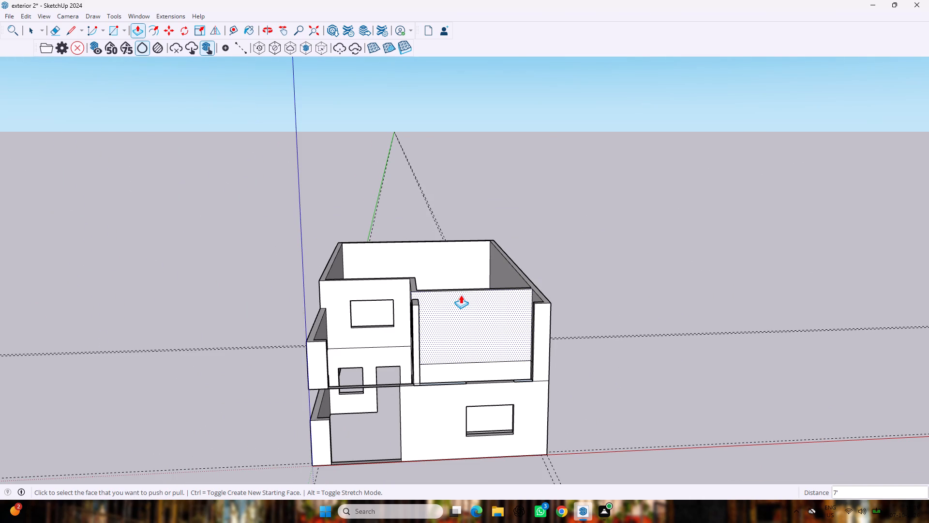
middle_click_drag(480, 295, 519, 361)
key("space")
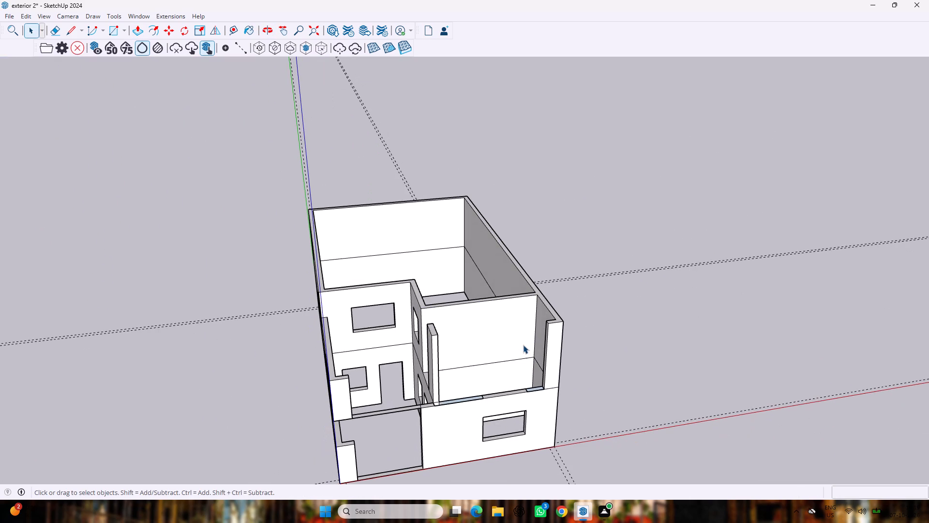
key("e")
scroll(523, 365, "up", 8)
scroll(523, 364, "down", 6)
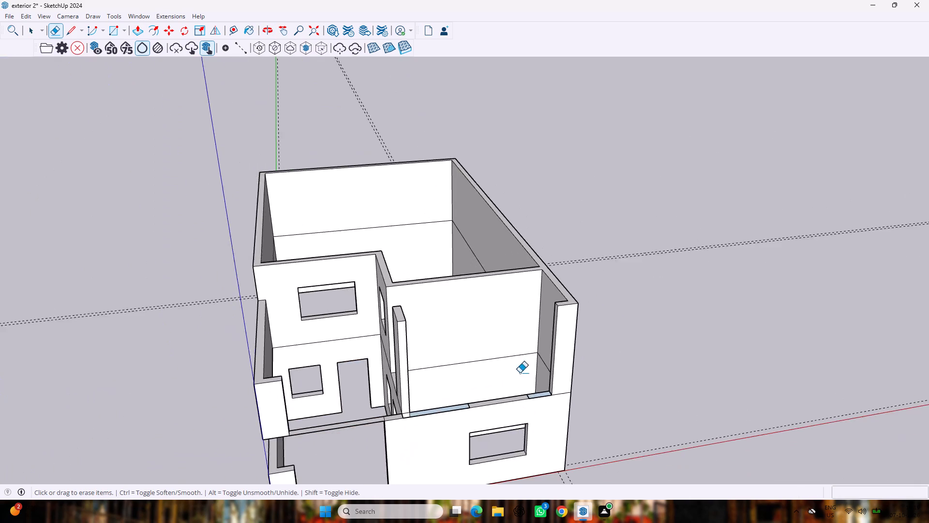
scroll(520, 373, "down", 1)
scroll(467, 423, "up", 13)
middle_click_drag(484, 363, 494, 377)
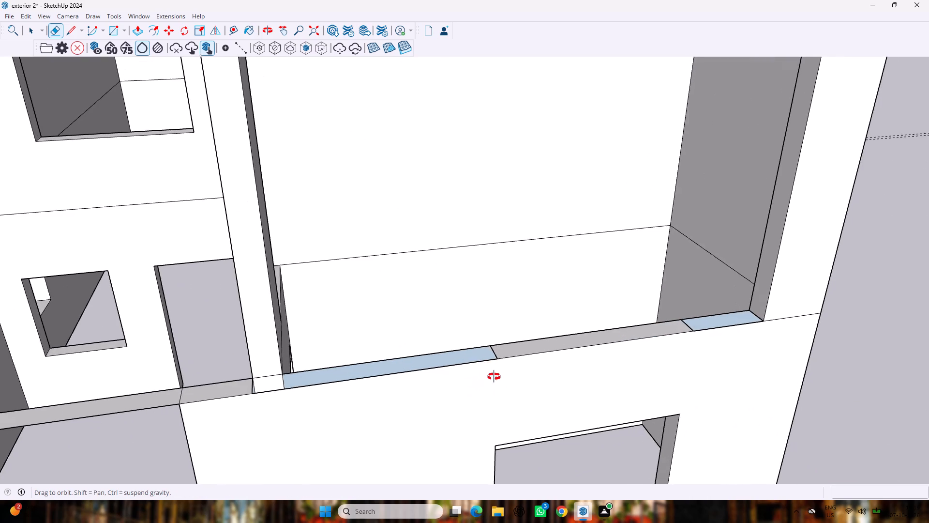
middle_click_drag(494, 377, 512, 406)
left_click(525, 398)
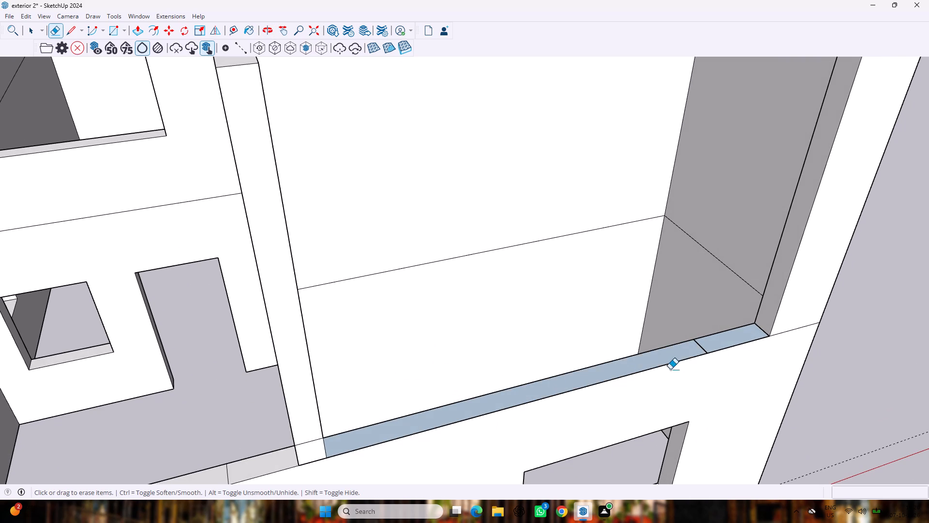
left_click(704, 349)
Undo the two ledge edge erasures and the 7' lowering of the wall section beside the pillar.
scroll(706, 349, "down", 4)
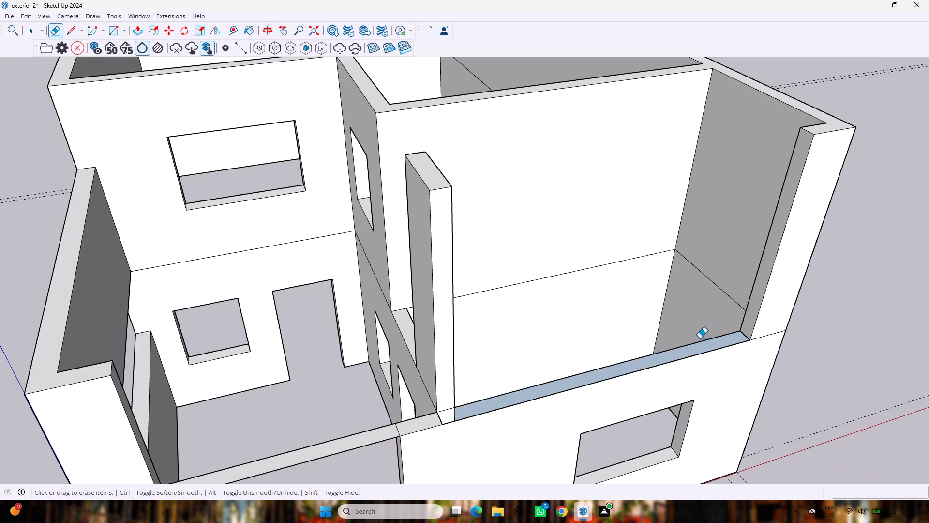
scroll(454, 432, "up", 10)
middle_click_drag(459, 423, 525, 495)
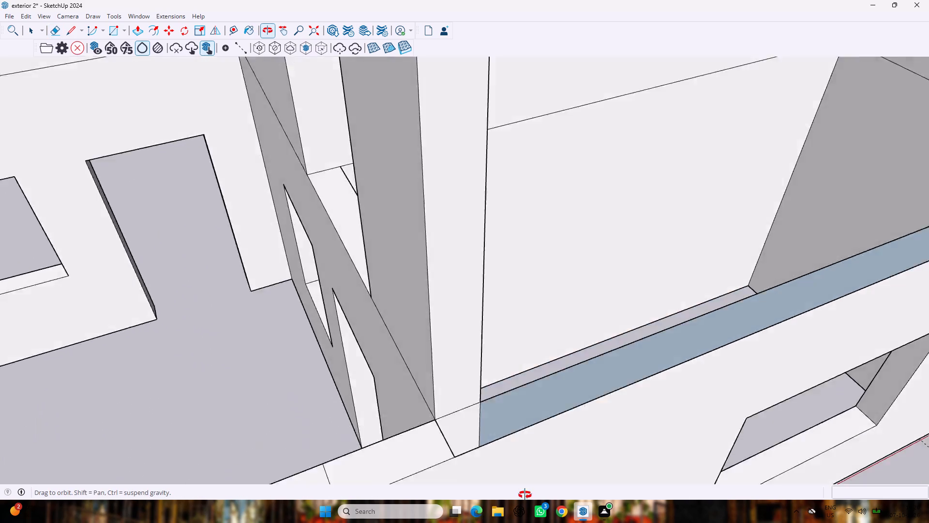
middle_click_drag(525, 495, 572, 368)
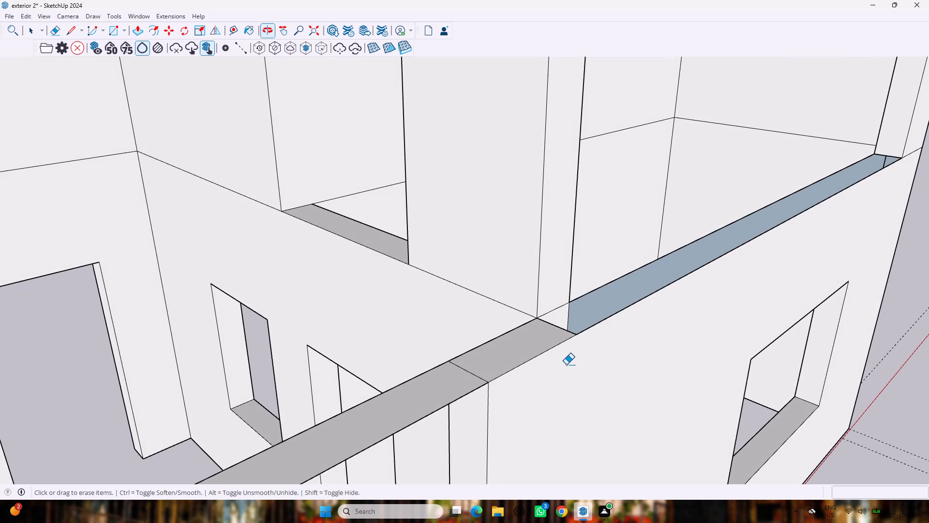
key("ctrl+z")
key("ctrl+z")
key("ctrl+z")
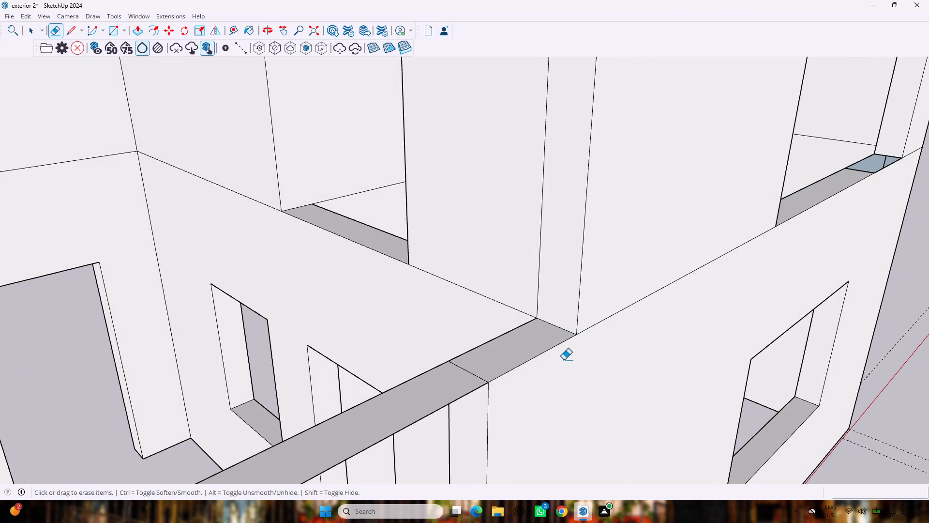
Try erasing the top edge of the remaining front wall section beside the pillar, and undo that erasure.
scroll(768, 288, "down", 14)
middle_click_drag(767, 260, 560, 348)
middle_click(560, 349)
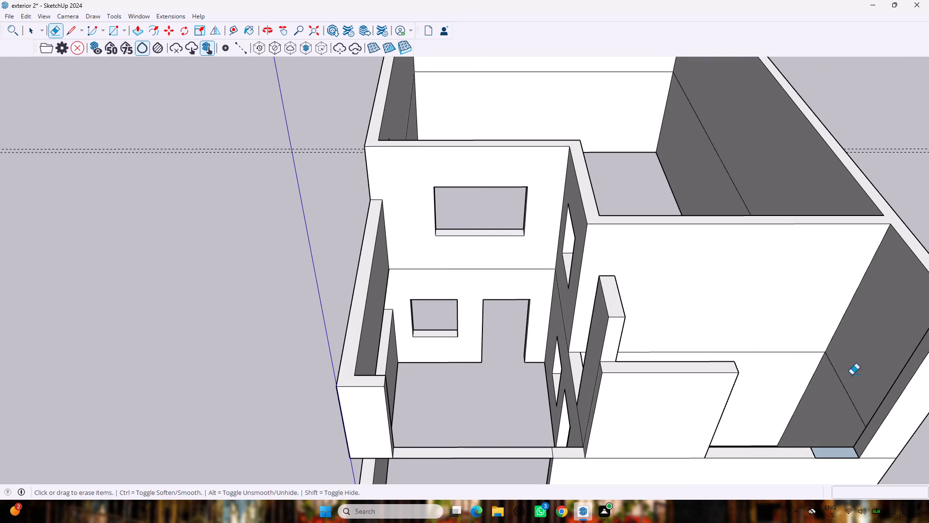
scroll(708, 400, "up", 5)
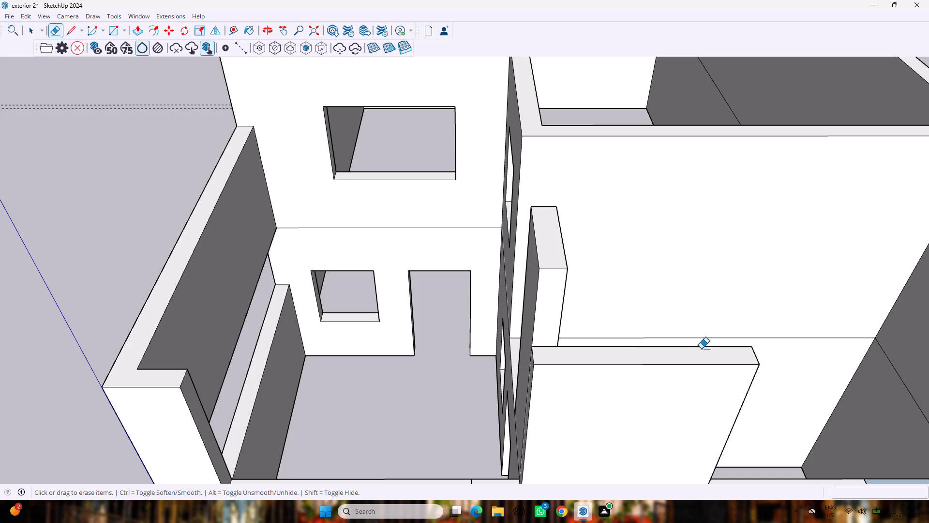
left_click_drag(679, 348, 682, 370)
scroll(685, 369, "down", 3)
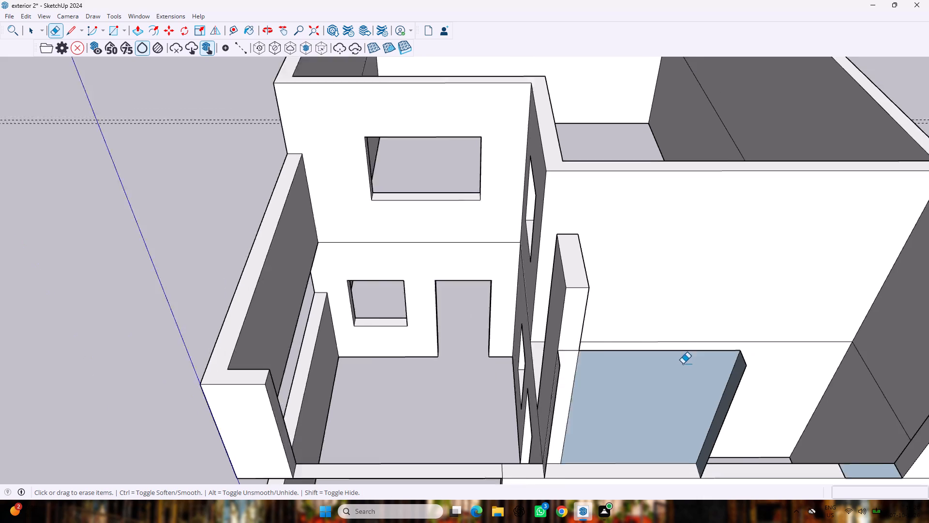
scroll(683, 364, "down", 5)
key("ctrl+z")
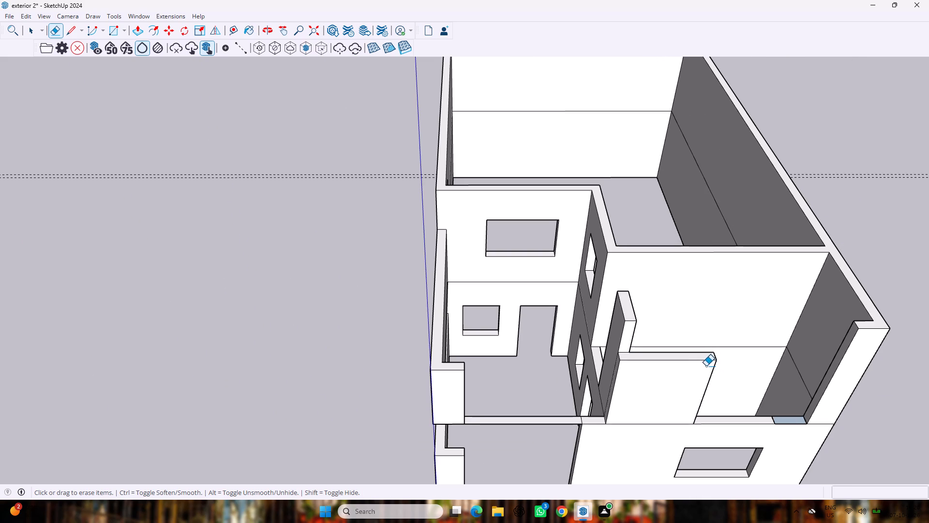
Push the remaining front wall section beside the pillar down 7' to the storey line.
key("p")
left_click_drag(697, 353, 700, 414)
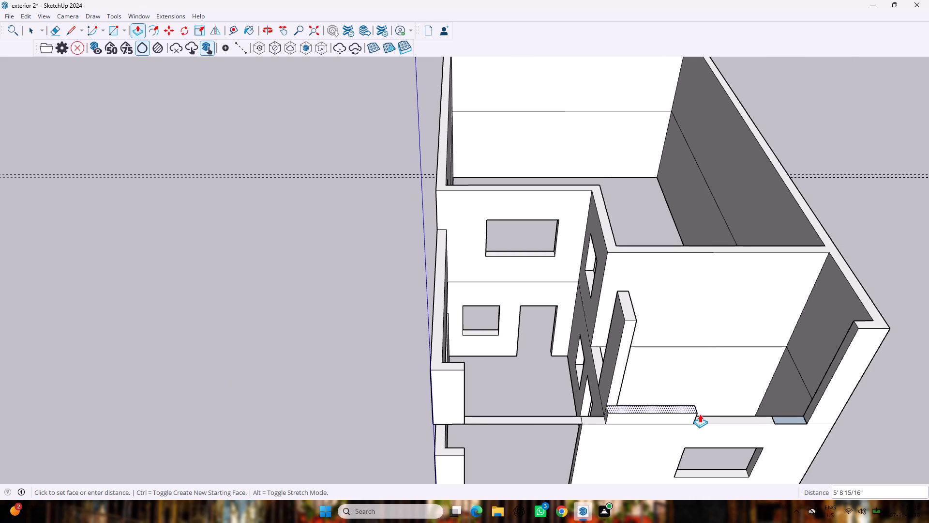
left_click_drag(700, 414, 700, 422)
Erase the two short edges dividing the ledge between the pillar and the far side wall.
scroll(753, 406, "up", 5)
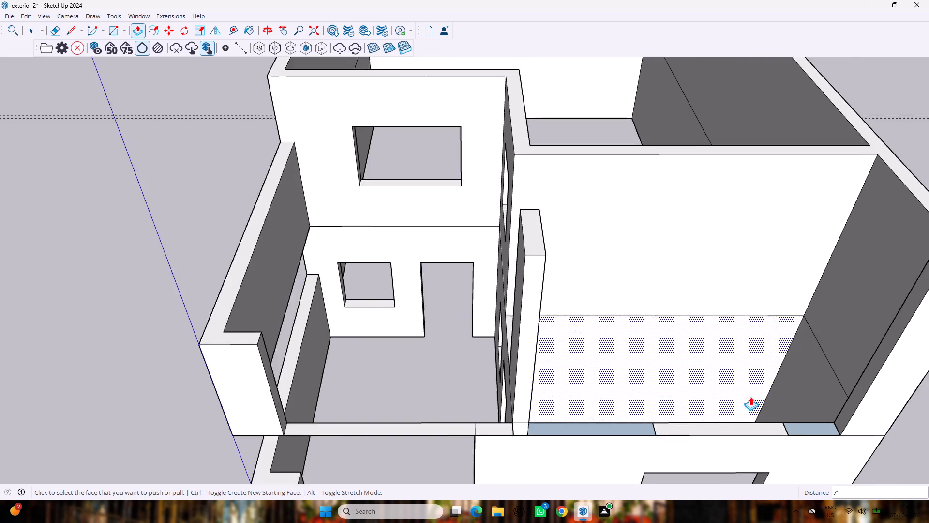
scroll(750, 397, "up", 4)
scroll(741, 390, "down", 4)
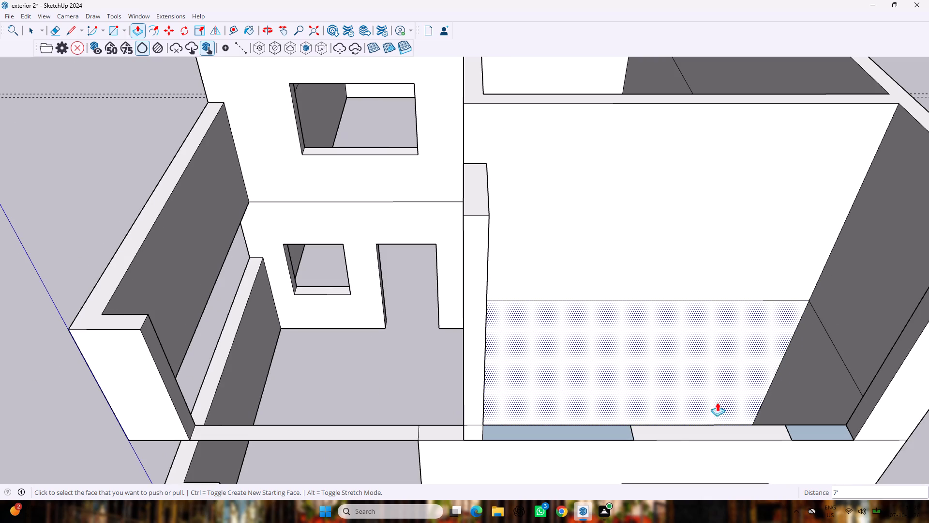
key("r")
scroll(603, 430, "up", 8)
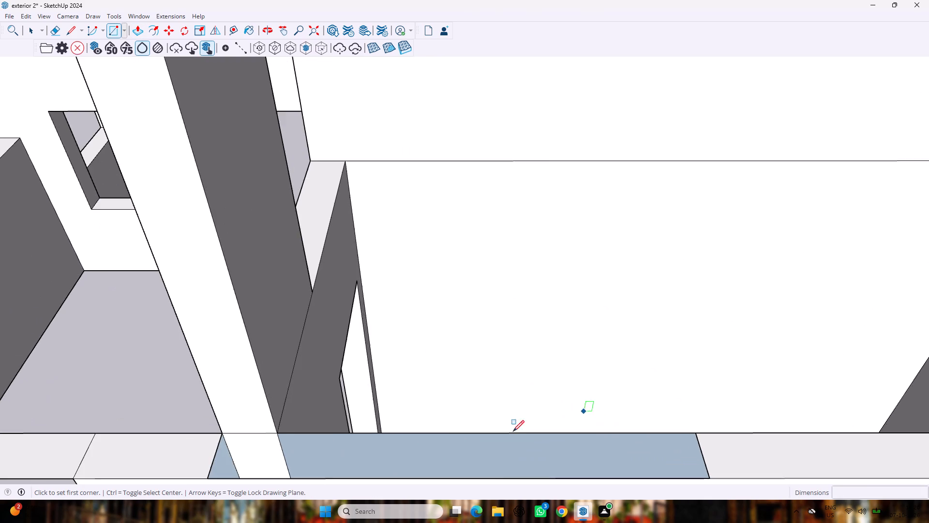
scroll(462, 443, "down", 12)
scroll(527, 434, "up", 2)
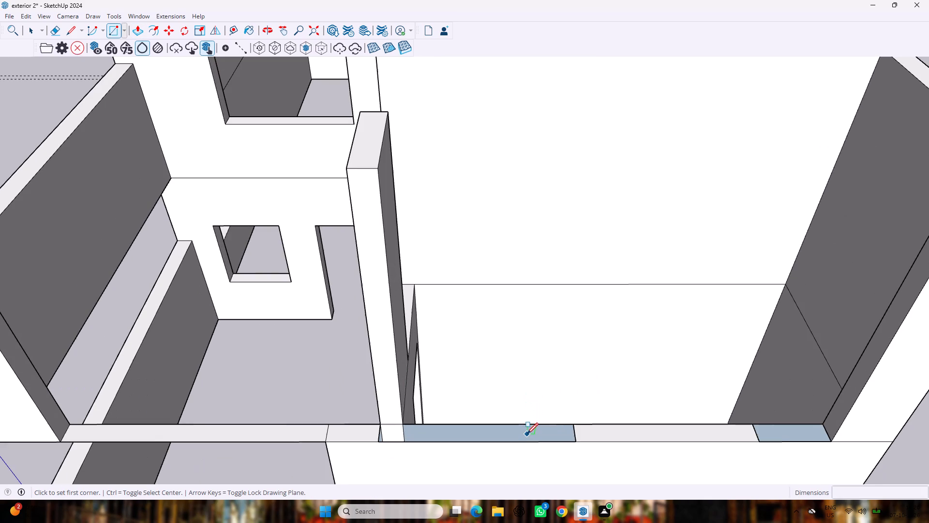
key("space")
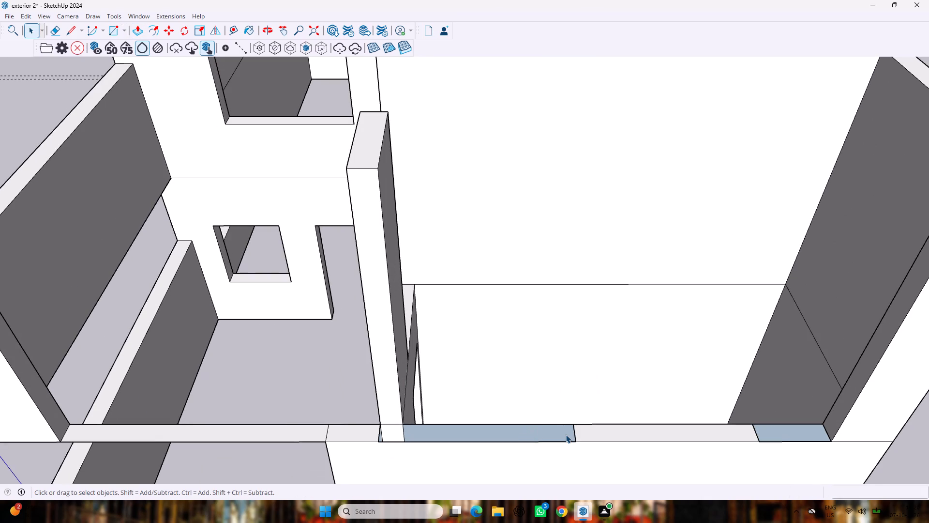
key("e")
left_click_drag(569, 432, 578, 434)
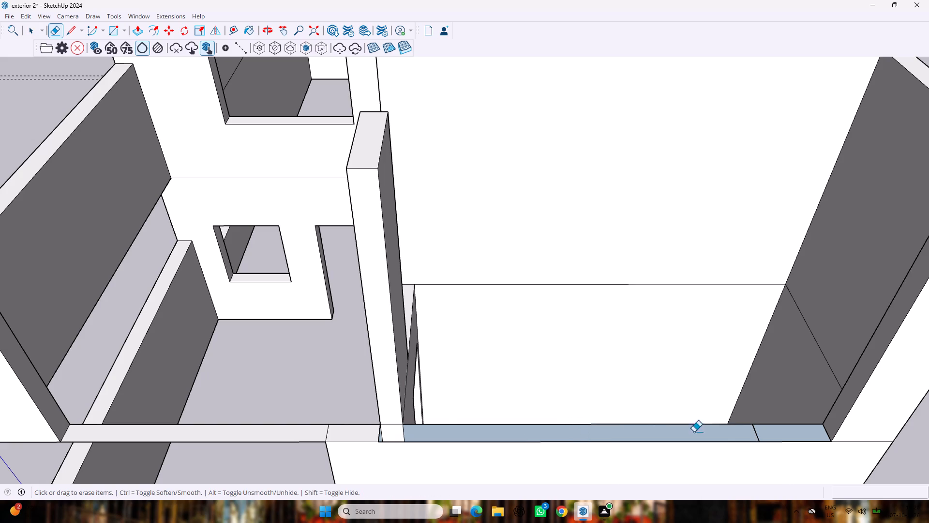
left_click_drag(745, 436, 771, 438)
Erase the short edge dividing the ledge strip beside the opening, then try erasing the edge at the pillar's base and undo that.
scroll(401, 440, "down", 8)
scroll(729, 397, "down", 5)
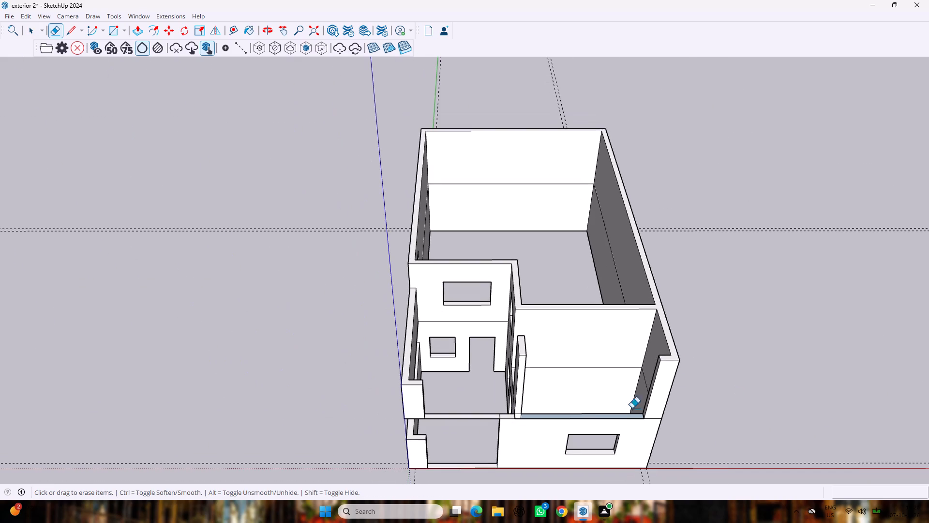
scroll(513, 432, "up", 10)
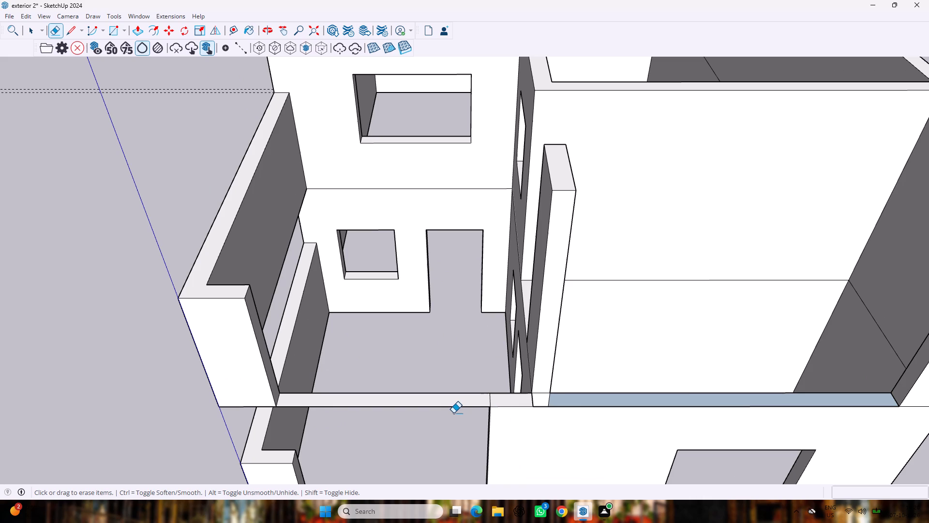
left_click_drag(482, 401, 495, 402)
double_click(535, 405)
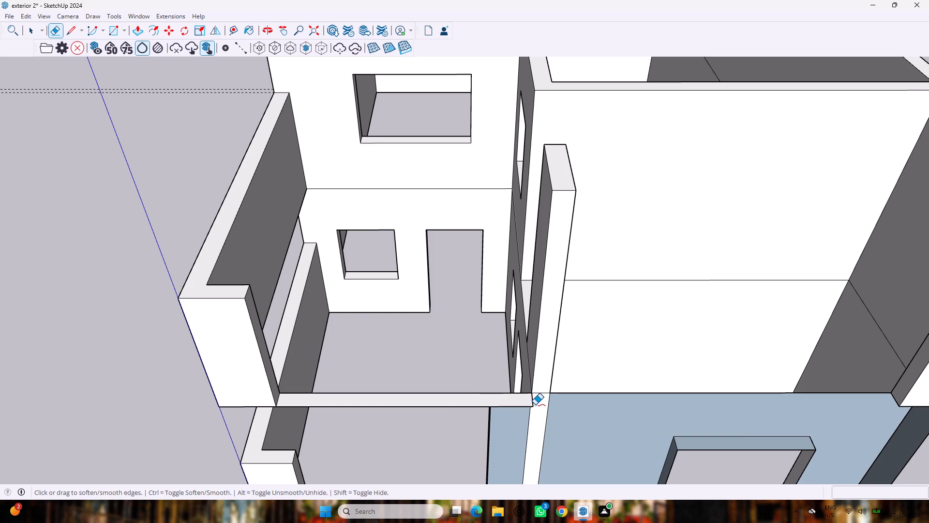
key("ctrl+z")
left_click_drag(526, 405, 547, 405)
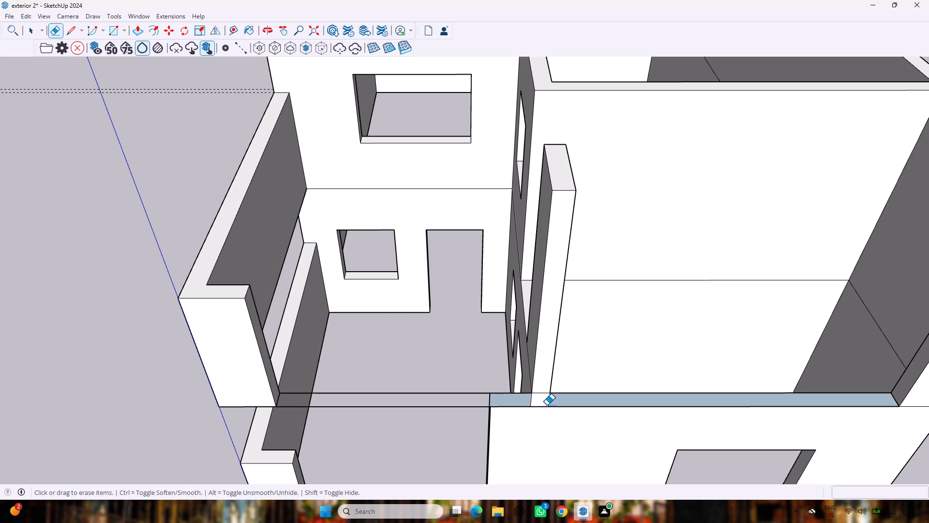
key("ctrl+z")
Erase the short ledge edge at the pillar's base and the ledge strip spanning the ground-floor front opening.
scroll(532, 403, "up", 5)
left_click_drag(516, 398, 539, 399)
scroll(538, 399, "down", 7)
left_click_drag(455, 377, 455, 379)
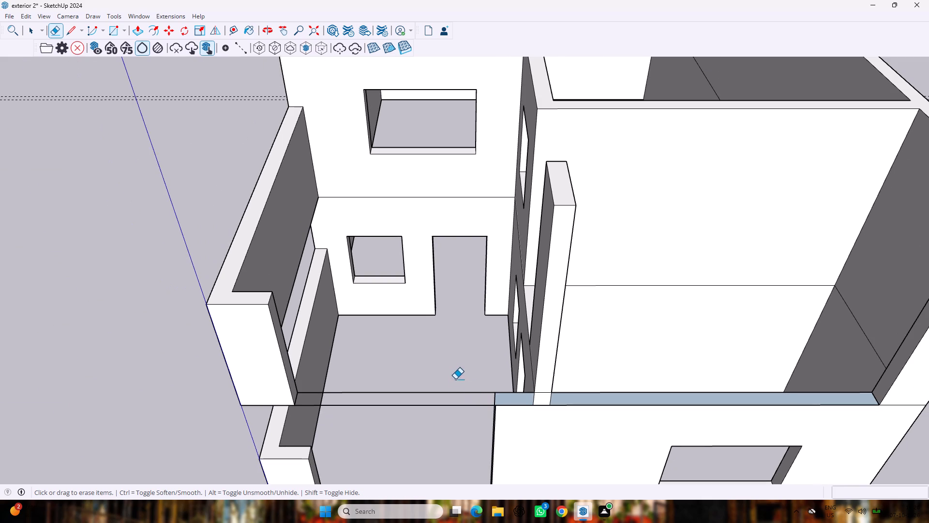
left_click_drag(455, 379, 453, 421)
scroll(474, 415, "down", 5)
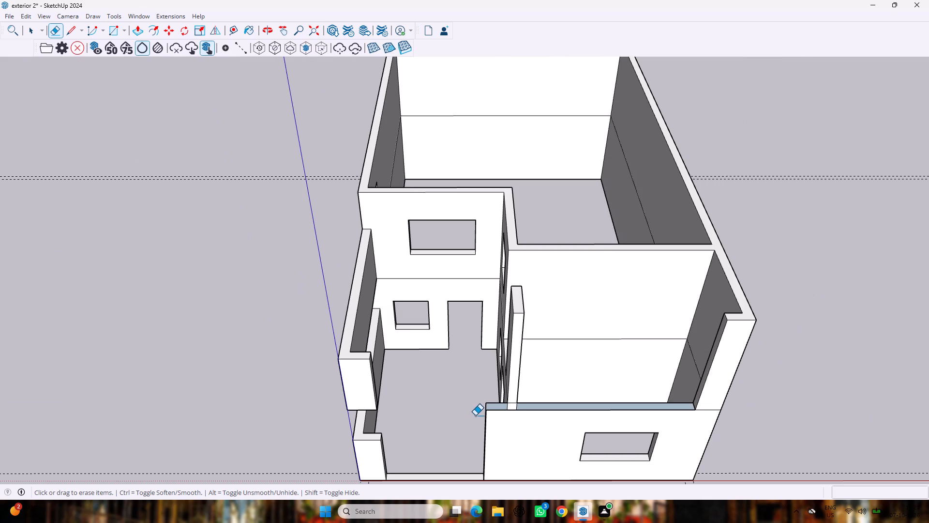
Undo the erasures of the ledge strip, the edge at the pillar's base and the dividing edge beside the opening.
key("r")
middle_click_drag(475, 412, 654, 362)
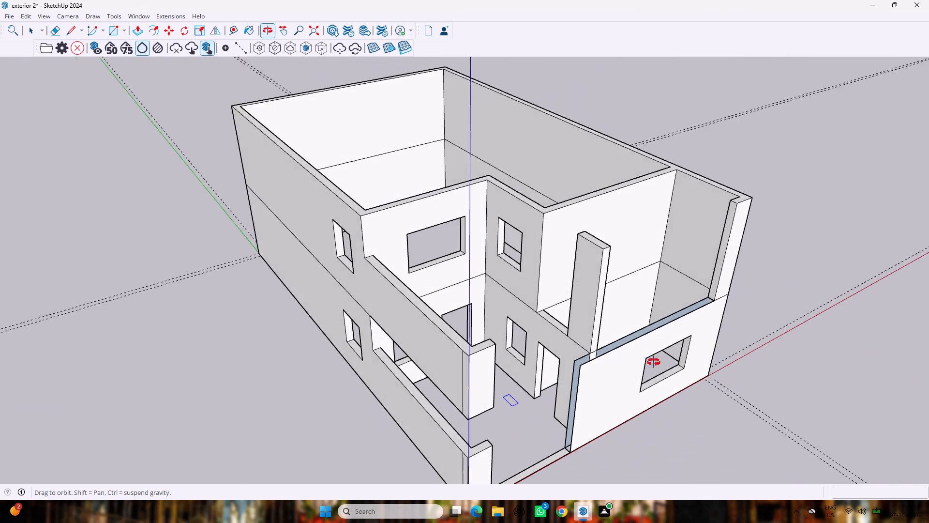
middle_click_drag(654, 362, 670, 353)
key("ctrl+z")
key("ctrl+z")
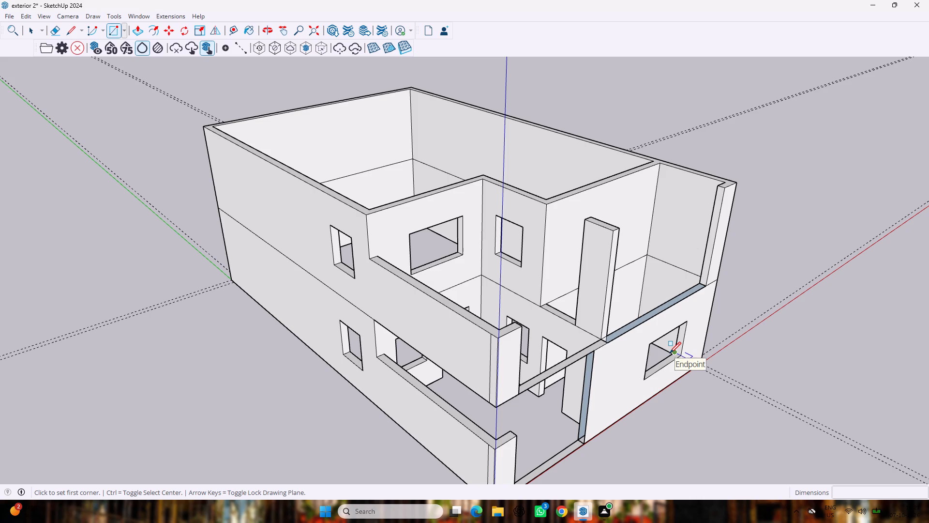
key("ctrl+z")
Erase the two long edges of the ledge strip spanning the ground-floor front opening.
scroll(608, 347, "up", 8)
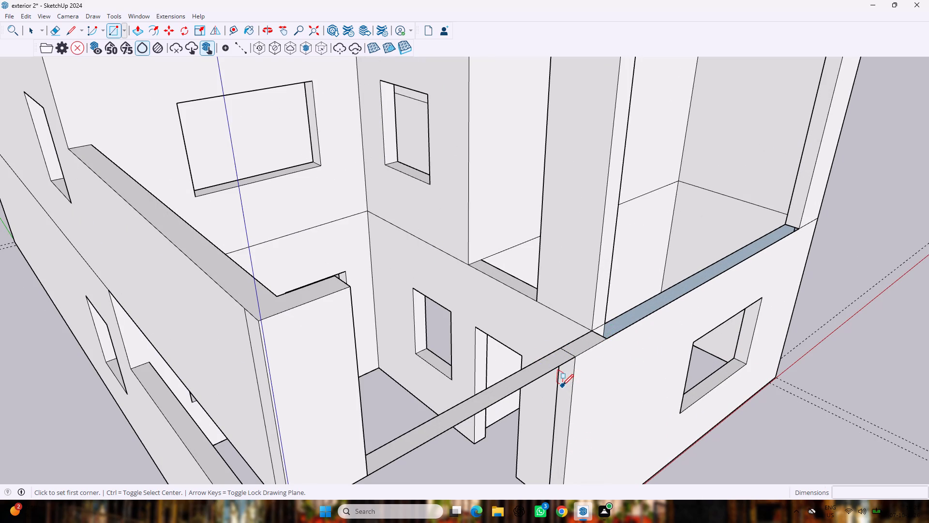
key("e")
left_click_drag(490, 377, 491, 389)
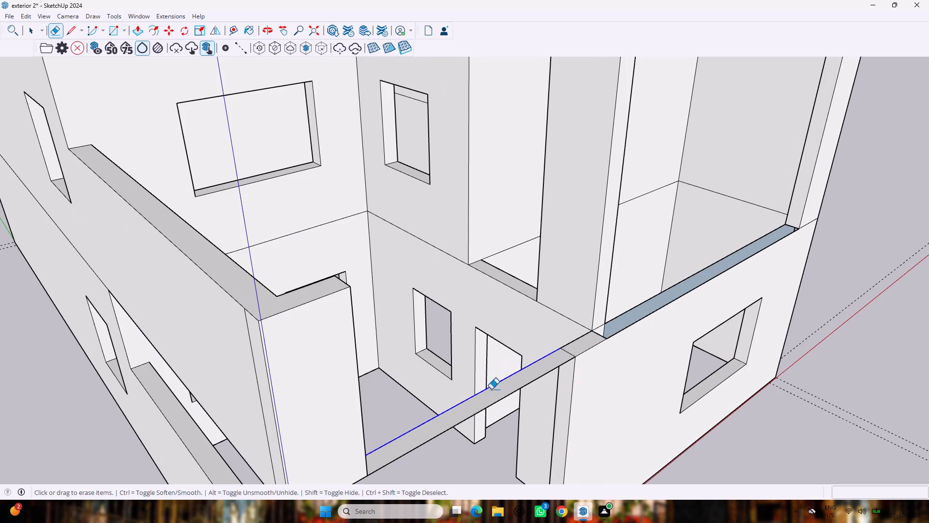
left_click_drag(491, 389, 499, 408)
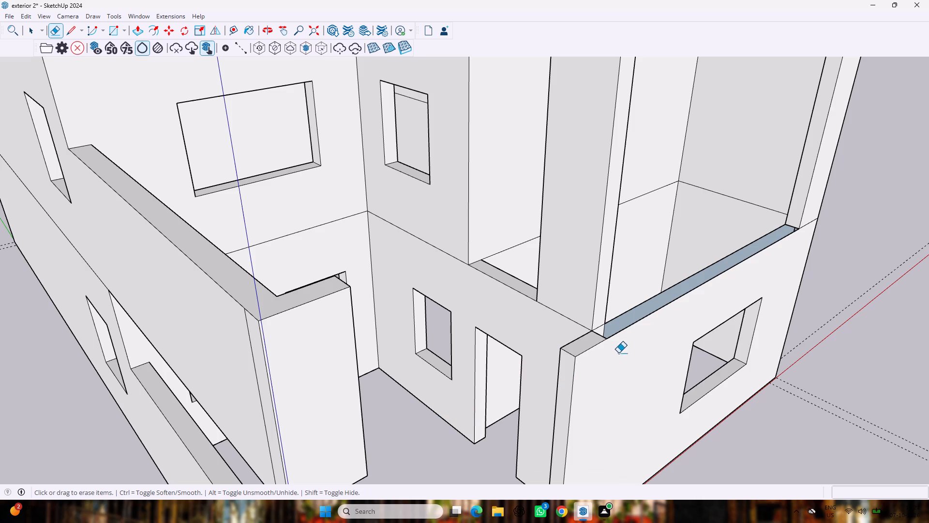
Erase the short ledge edge at the base of the upper-floor pillar.
scroll(610, 340, "up", 3)
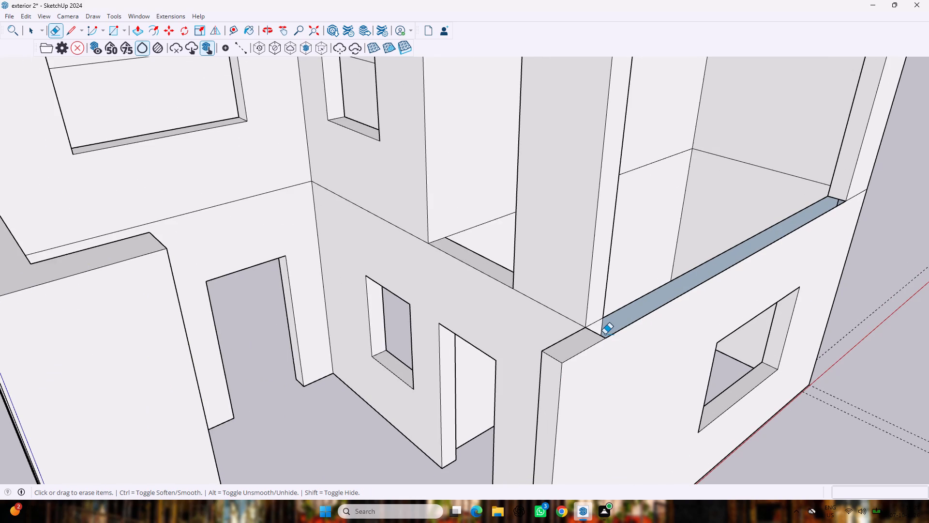
left_click(599, 335)
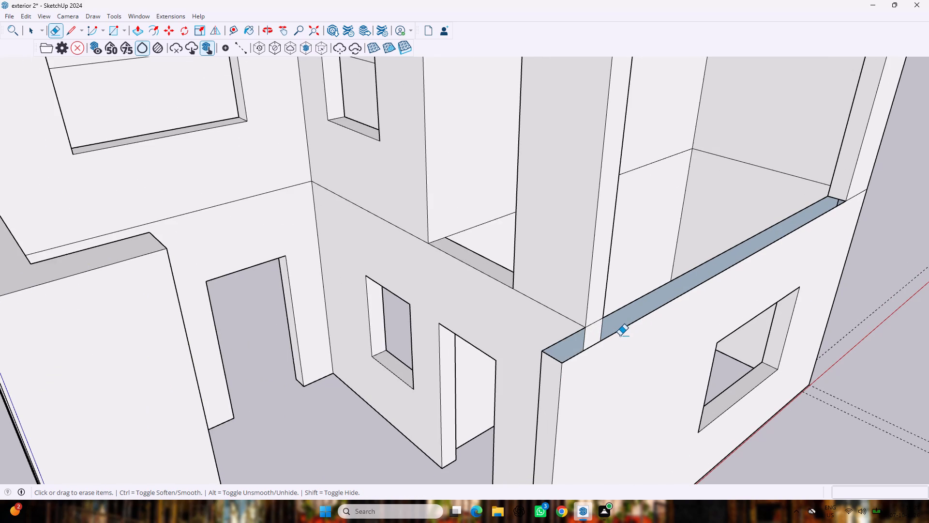
Draw a rectangle about 16' 6 1/2" by 8 3/8" along the front ledge, from the opening's corner to the far side wall.
key("r")
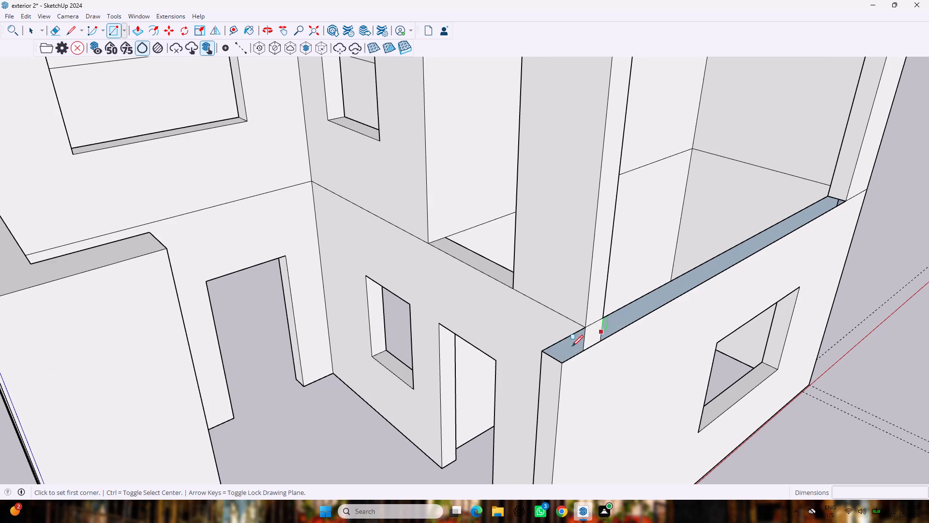
left_click(542, 353)
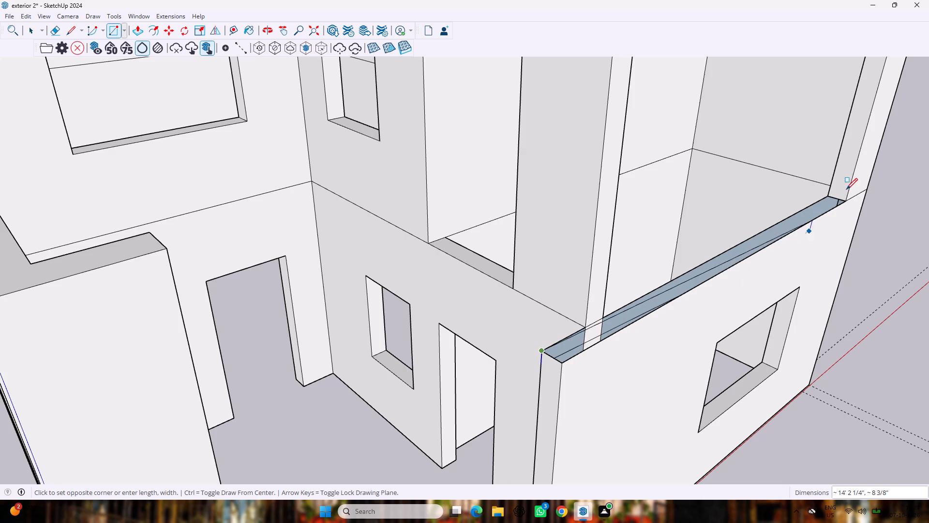
left_click(842, 202)
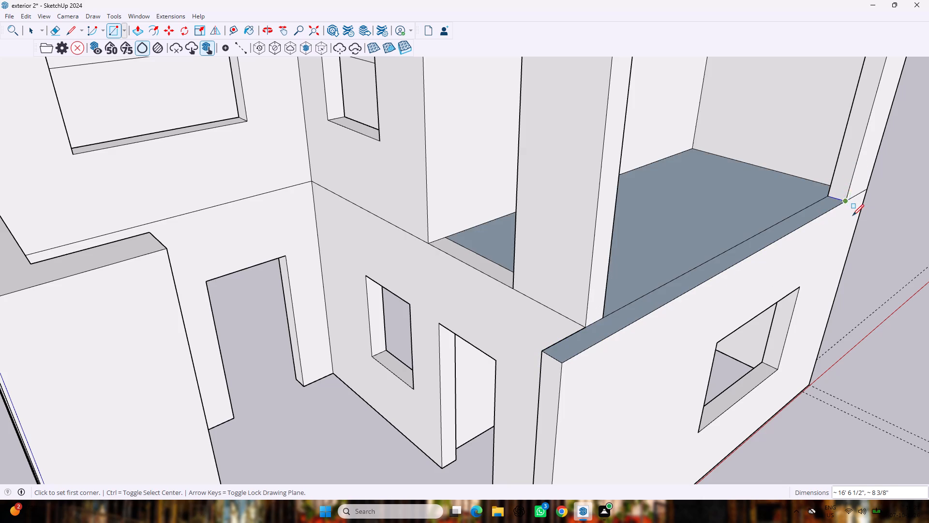
Erase the long edge separating the front ledge from the upper-floor floor face behind it.
middle_click_drag(884, 232, 690, 295)
scroll(689, 292, "down", 3)
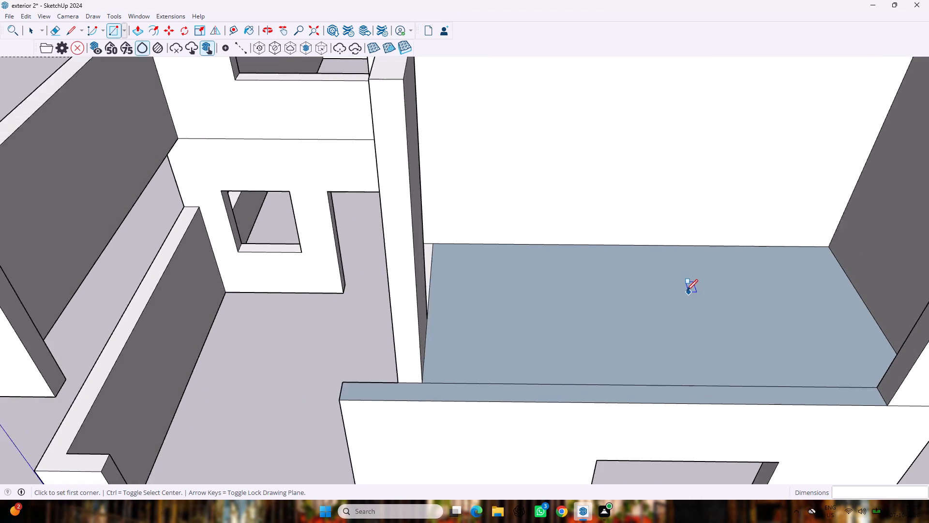
key("e")
left_click_drag(676, 312, 677, 372)
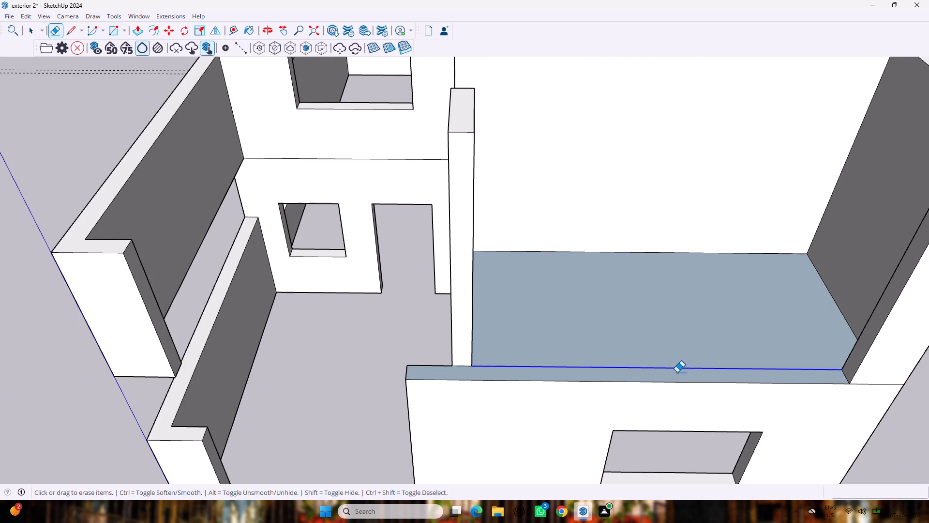
left_click_drag(677, 372, 674, 371)
scroll(671, 350, "down", 8)
scroll(708, 353, "up", 1)
Erase the vertical edge beside the front corner on the outer face of the upper-floor low side wall.
middle_click_drag(808, 420, 860, 312)
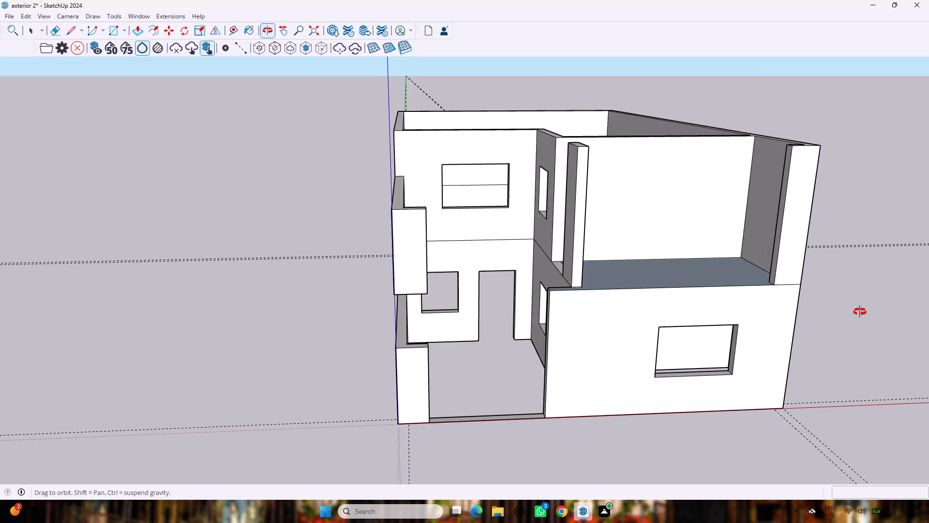
middle_click_drag(860, 312, 867, 314)
middle_click(867, 315)
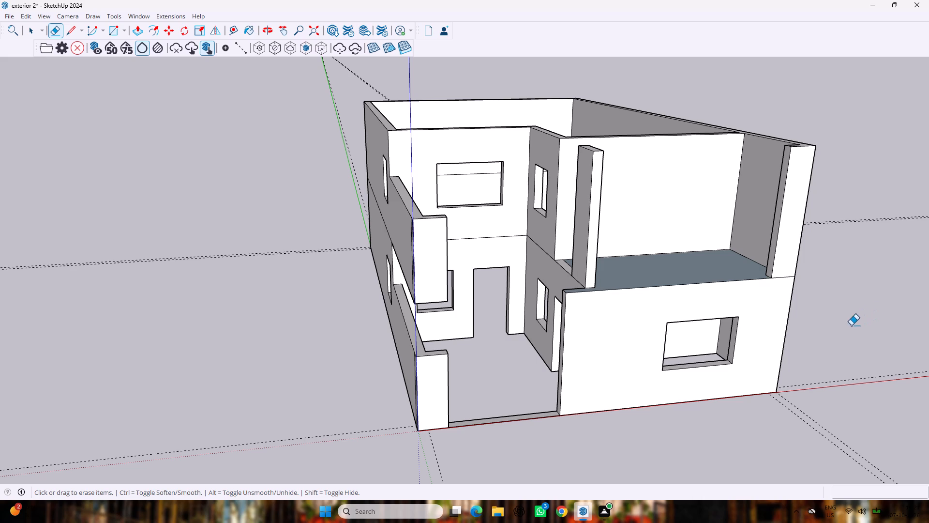
middle_click_drag(764, 332, 921, 314)
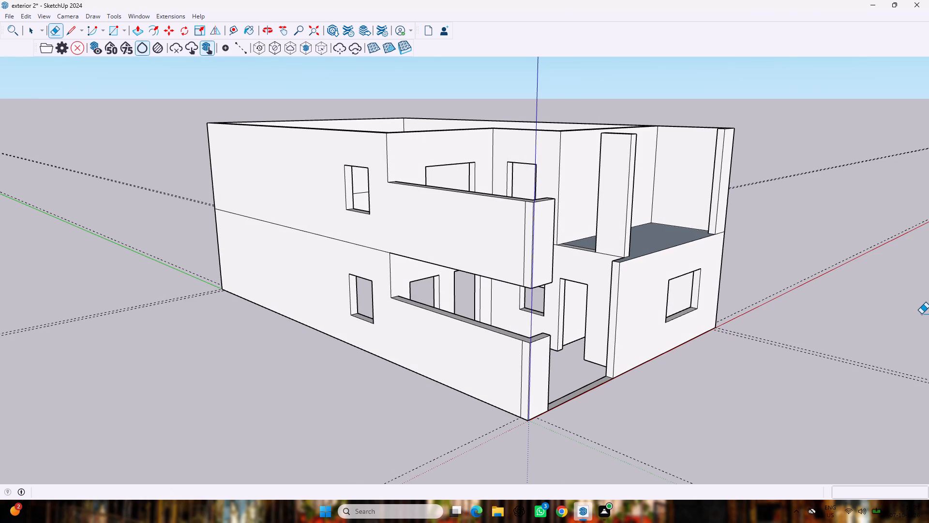
scroll(889, 363, "down", 1)
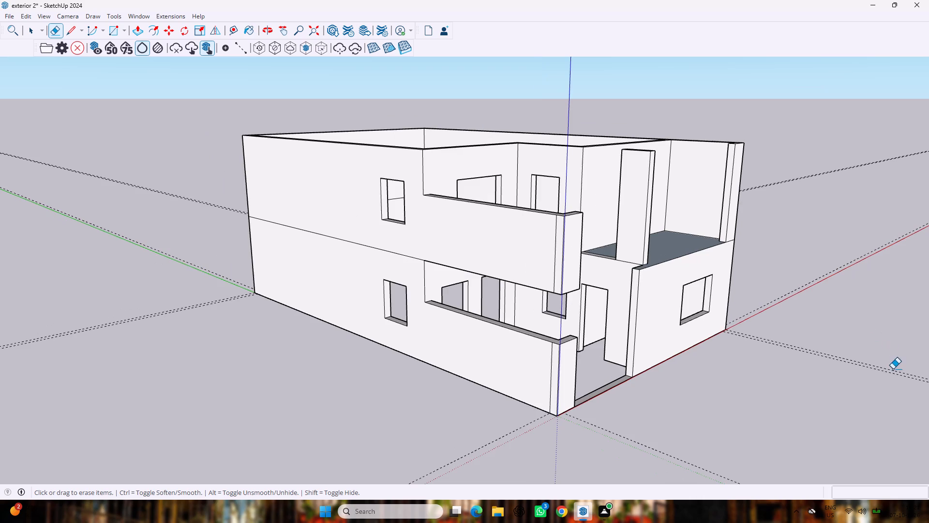
key("e")
scroll(478, 186, "up", 7)
scroll(510, 229, "down", 5)
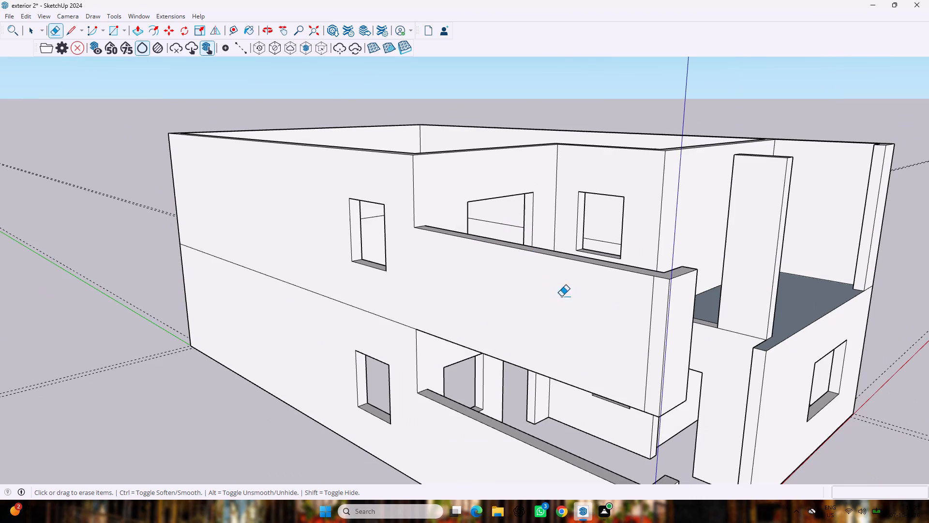
left_click_drag(643, 318, 653, 323)
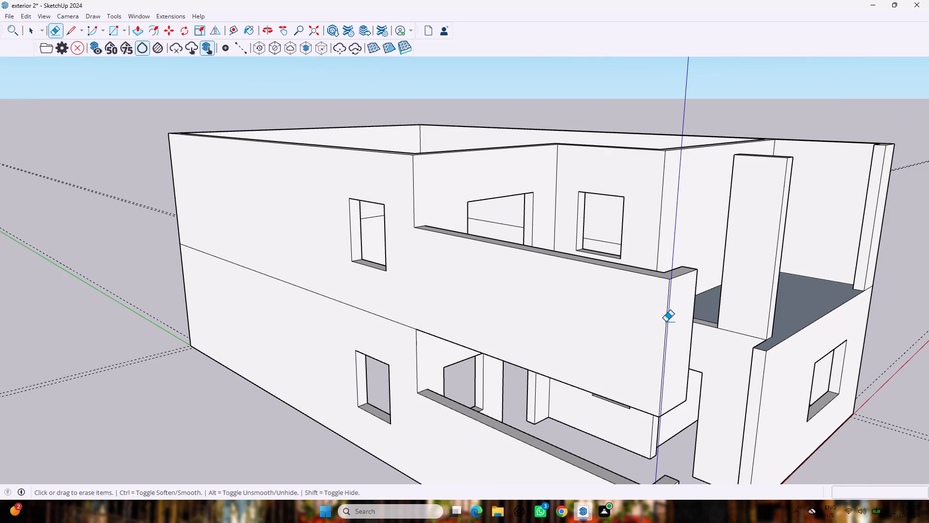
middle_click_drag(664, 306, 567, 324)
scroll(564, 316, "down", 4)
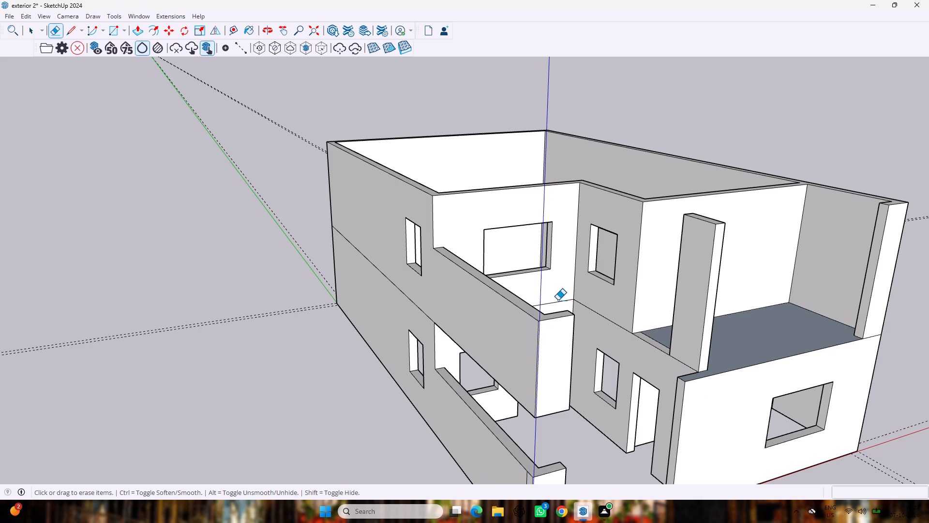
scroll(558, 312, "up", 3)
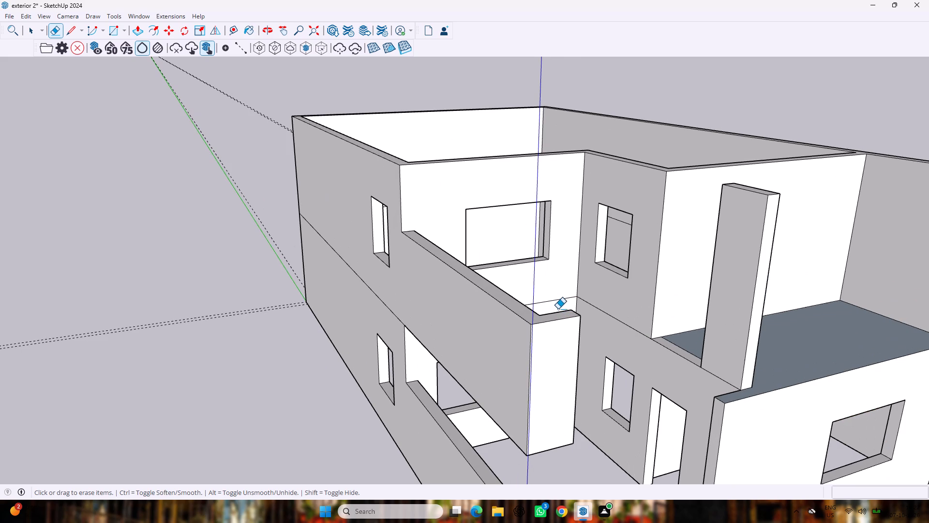
Draw a rectangle about 9' 3" by 12' 8" at upper-floor level across the open front terrace, between the low side wall and the opposite wall.
key("r")
scroll(521, 361, "up", 3)
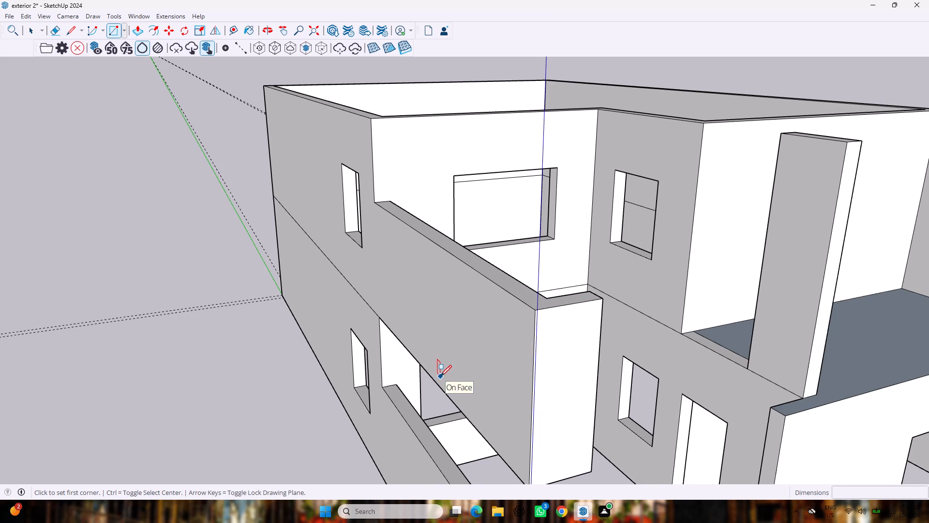
scroll(440, 375, "up", 3)
middle_click_drag(445, 376, 584, 220)
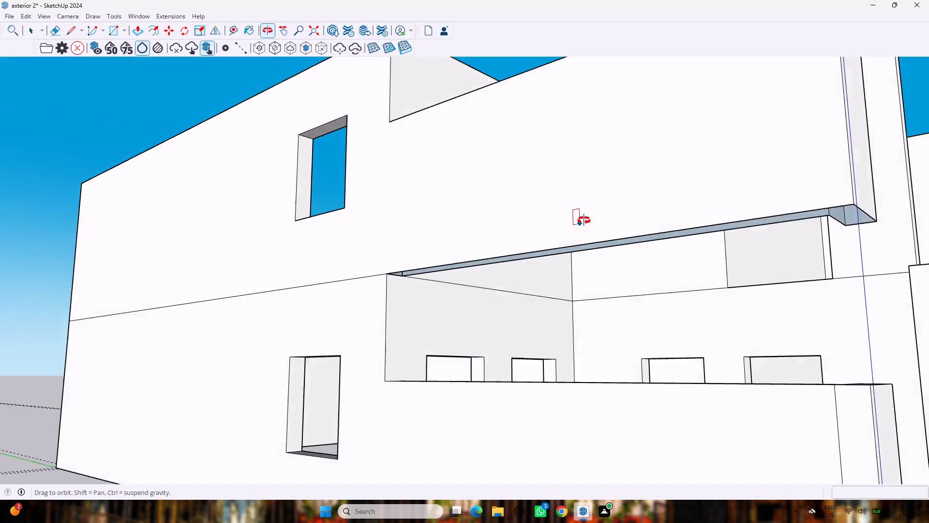
middle_click_drag(584, 220, 588, 241)
scroll(528, 292, "up", 4)
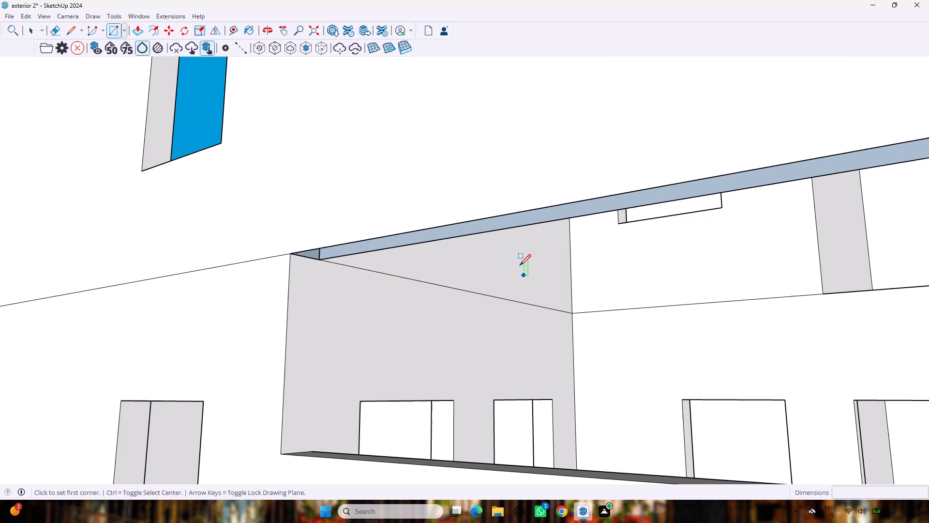
scroll(468, 268, "down", 8)
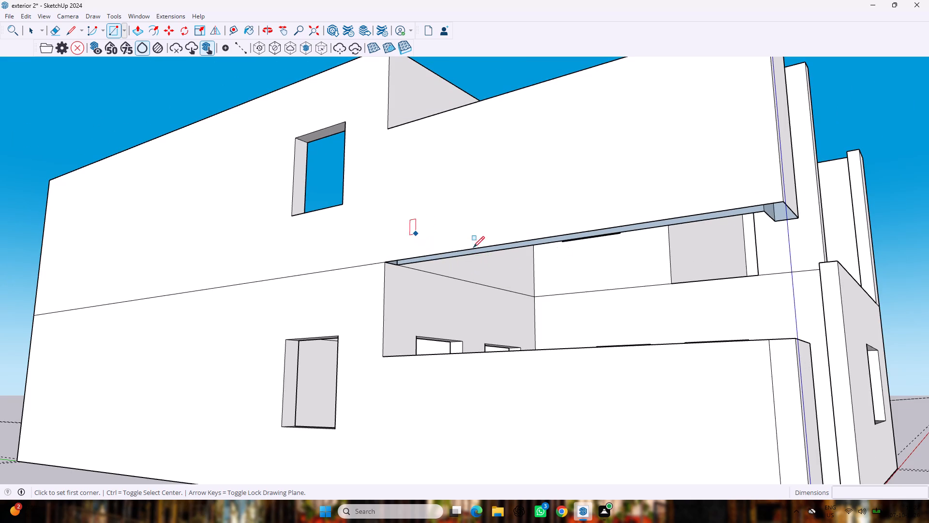
scroll(581, 268, "down", 4)
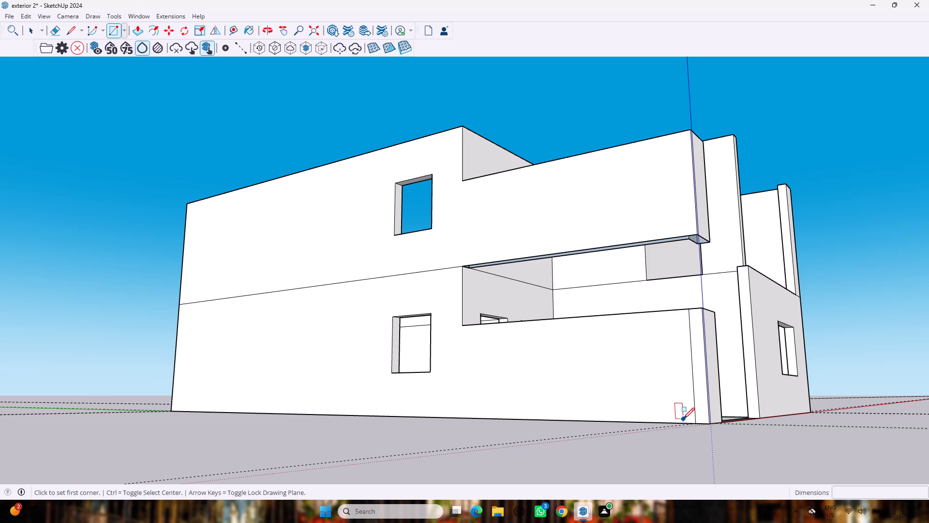
scroll(474, 238, "up", 2)
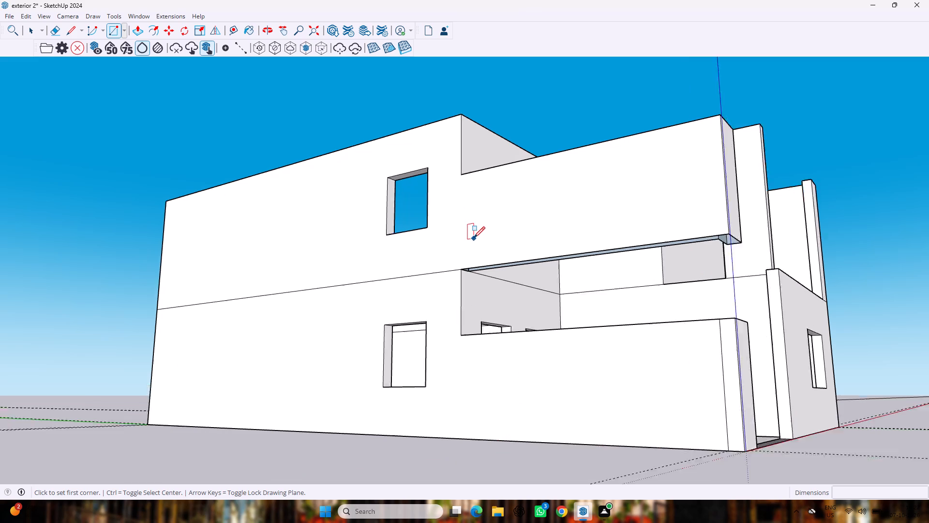
scroll(474, 238, "up", 1)
left_click(460, 278)
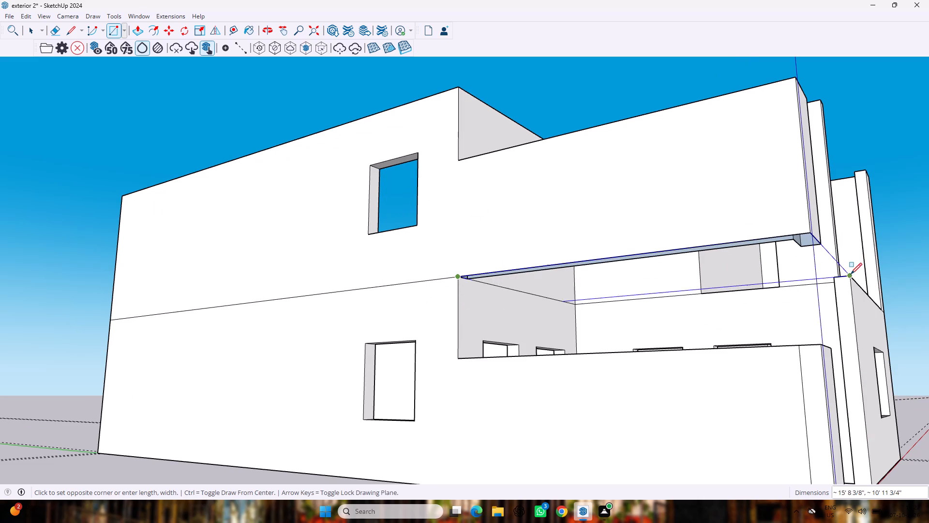
middle_click_drag(854, 274, 620, 380)
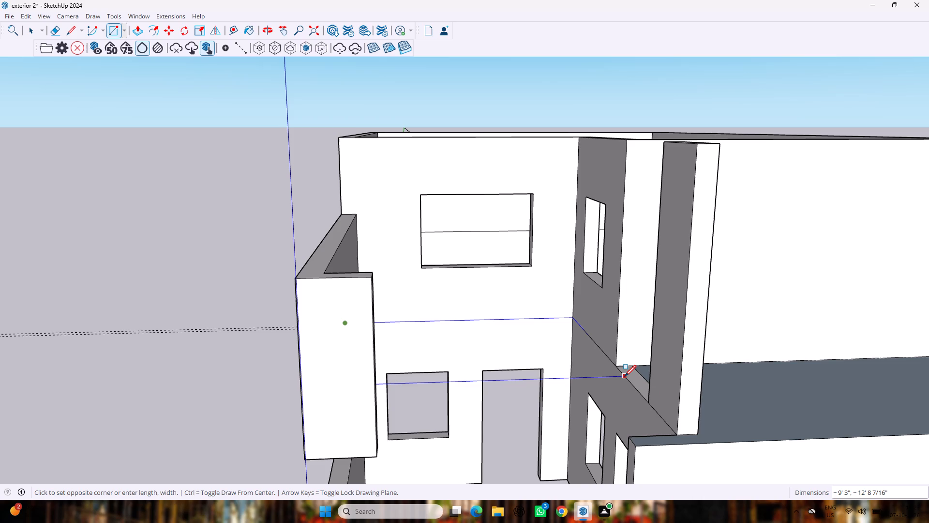
left_click(625, 376)
Push/Pull the terrace floor rectangle upward 6".
middle_click_drag(529, 388, 539, 432)
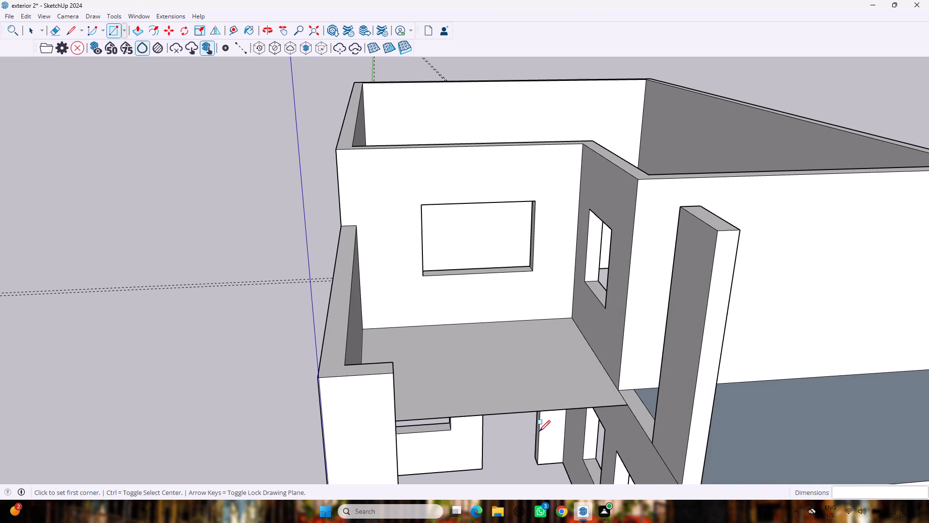
key("p")
left_click_drag(527, 394, 528, 354)
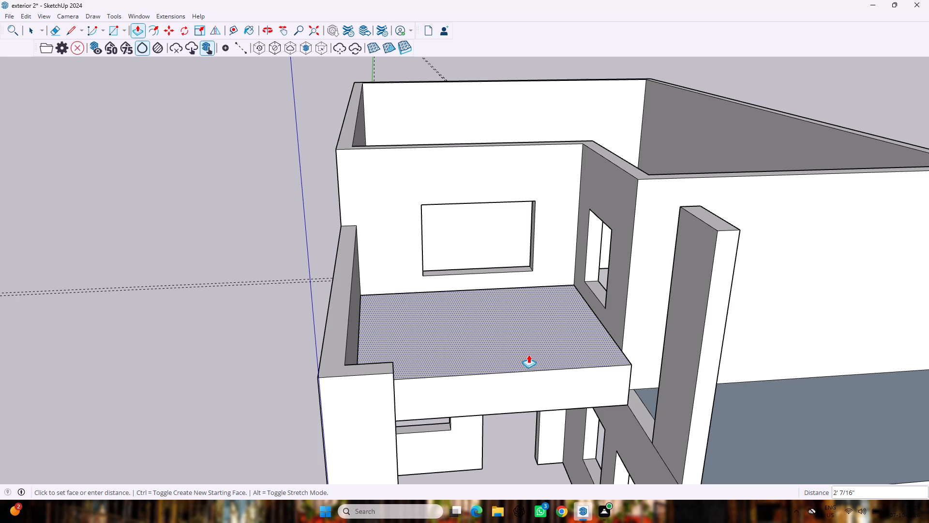
left_click_drag(528, 354, 529, 362)
key("6")
key("shift+quotedbl")
key("Return")
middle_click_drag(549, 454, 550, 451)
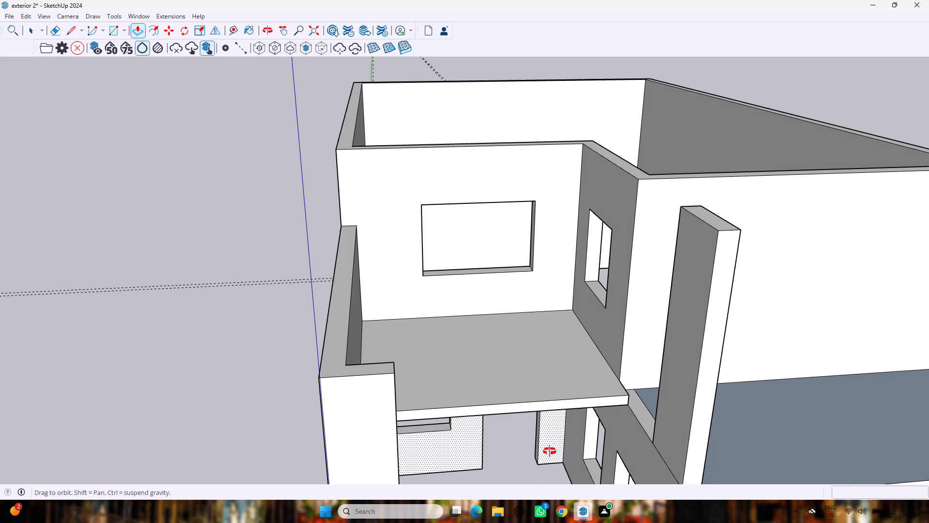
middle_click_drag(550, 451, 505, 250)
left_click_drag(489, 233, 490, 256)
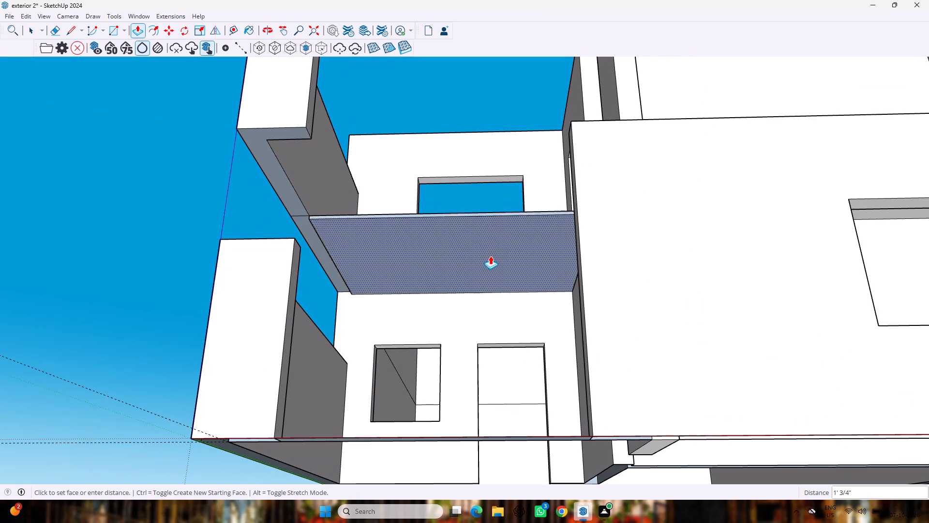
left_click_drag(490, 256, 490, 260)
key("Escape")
Draw a rectangle about 11' 11" by 9' 3" beneath the terrace slab, from its lower front corner to the opposite inner wall corner.
middle_click_drag(456, 231, 449, 111)
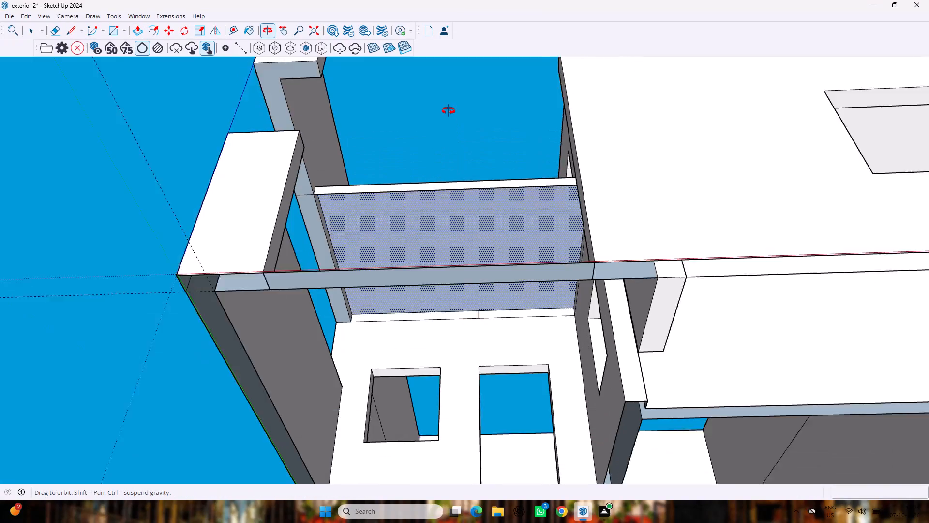
middle_click_drag(449, 111, 437, 232)
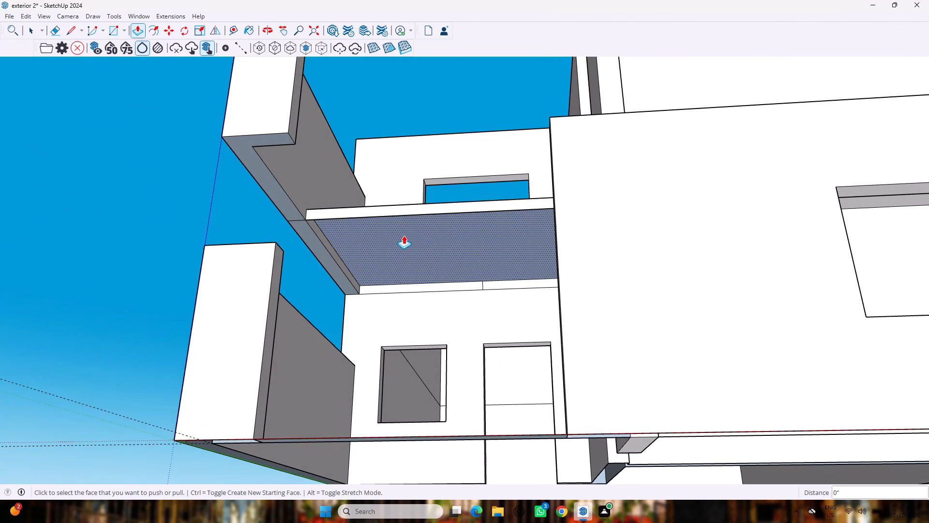
key("r")
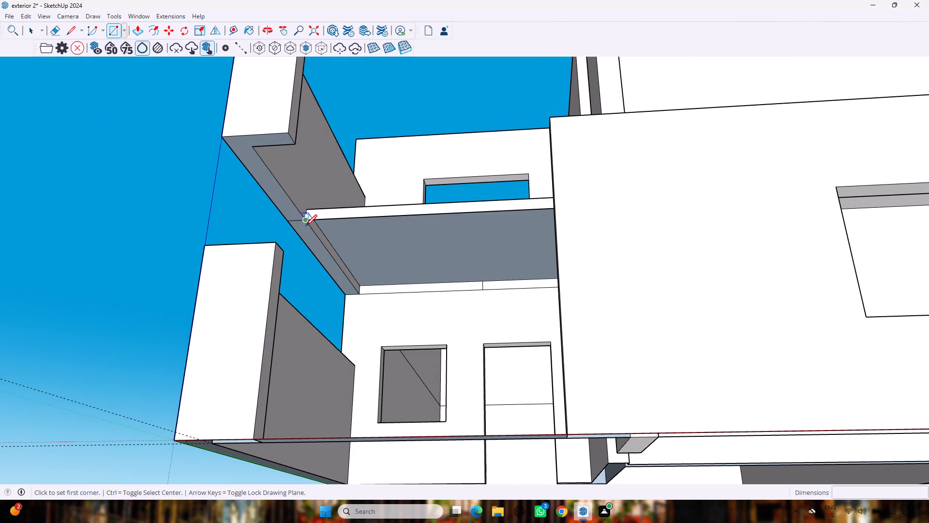
left_click(306, 226)
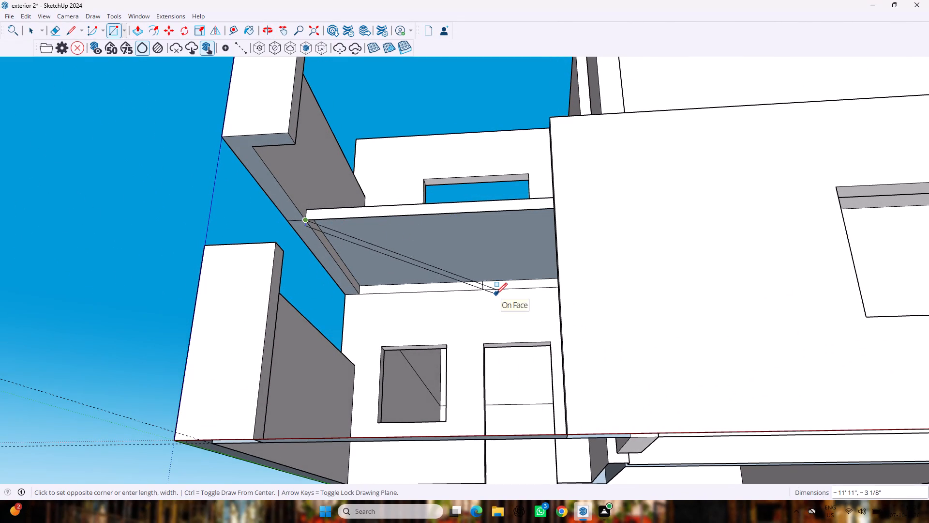
scroll(497, 293, "up", 4)
middle_click_drag(502, 267, 570, 275)
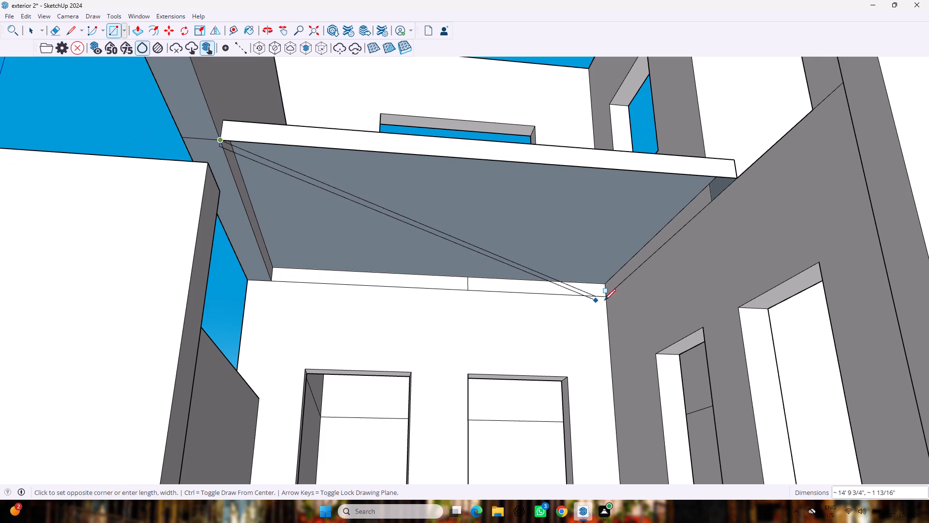
left_click(610, 297)
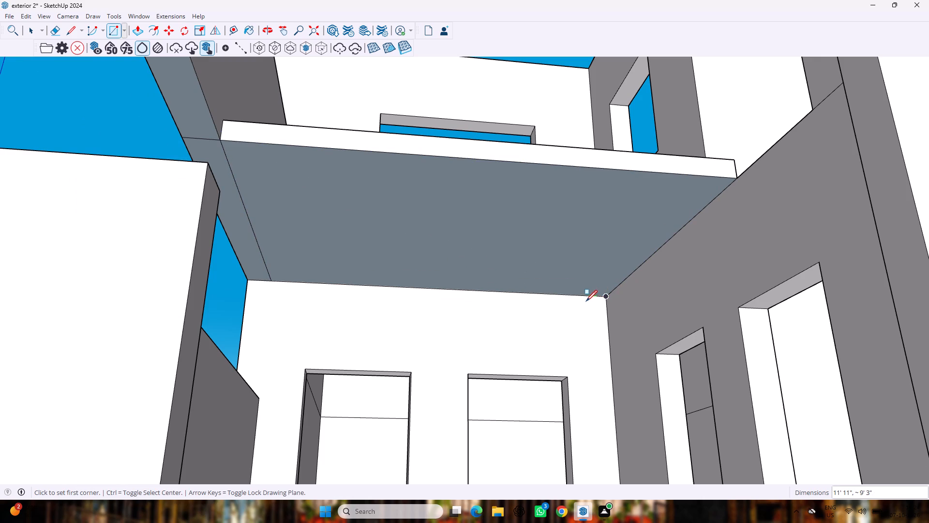
Push/Pull the terrace slab's underside rectangle downward 6".
key("p")
left_click_drag(533, 211, 543, 247)
key("6")
key("shift+quotedbl")
key("shift+Return")
Draw a vertical line on the outer side wall from the low wall's upper rear corner to the corner of the opening below.
middle_click_drag(507, 253, 526, 310)
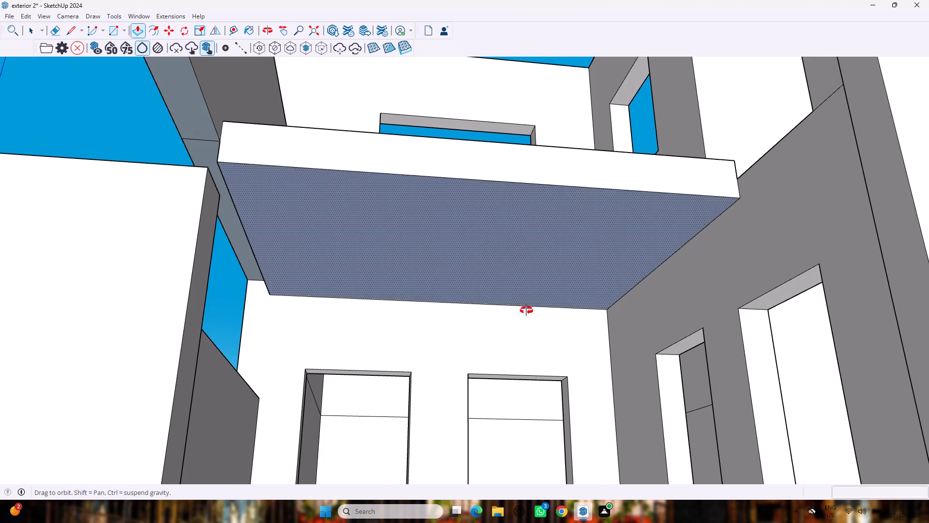
middle_click_drag(526, 310, 581, 456)
scroll(584, 417, "down", 4)
middle_click_drag(567, 377, 528, 349)
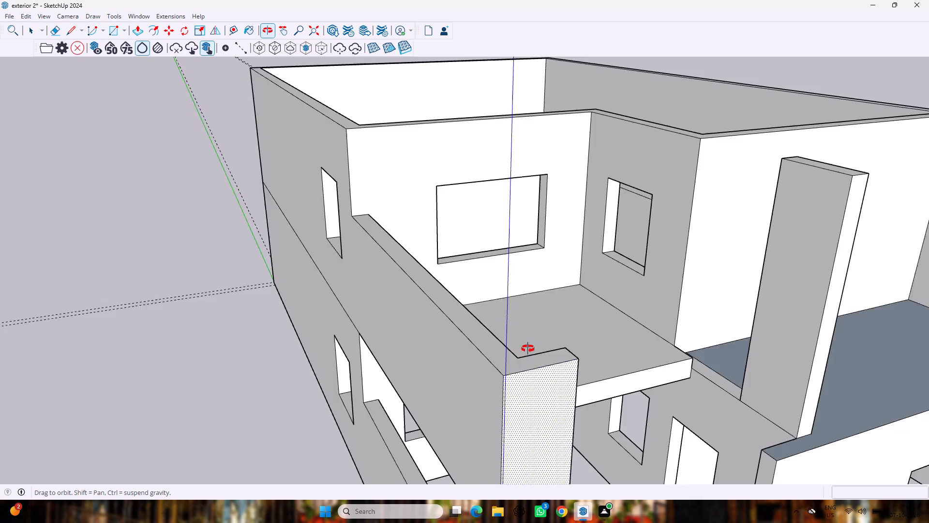
middle_click_drag(528, 349, 512, 341)
scroll(498, 334, "down", 7)
middle_click_drag(311, 354, 418, 338)
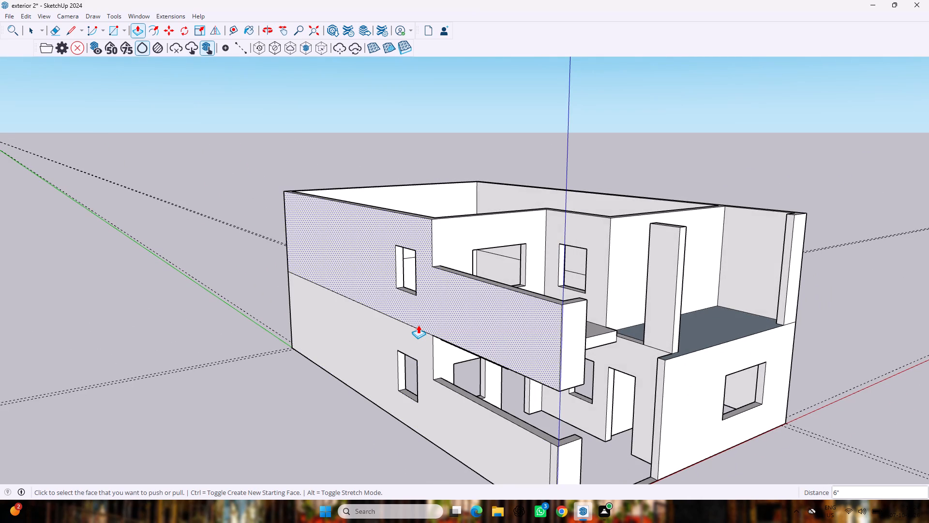
key("space")
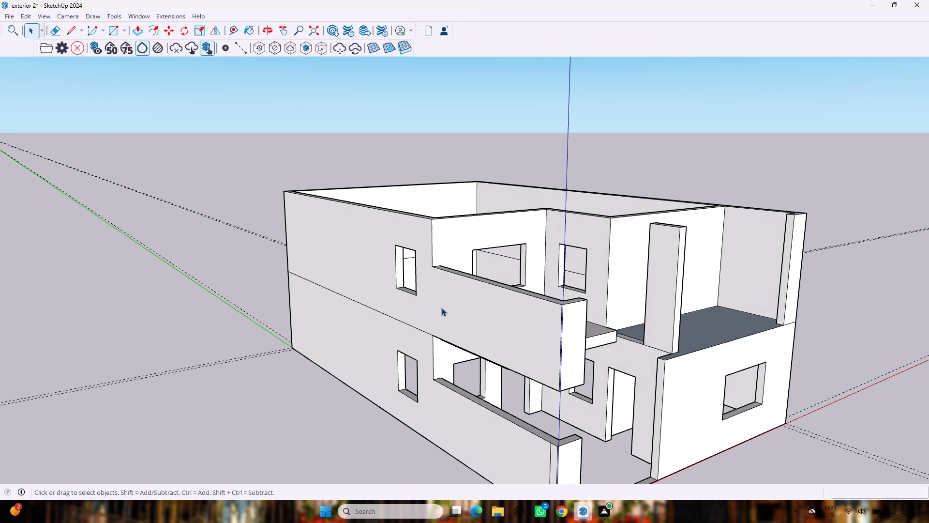
key("l")
left_click(430, 269)
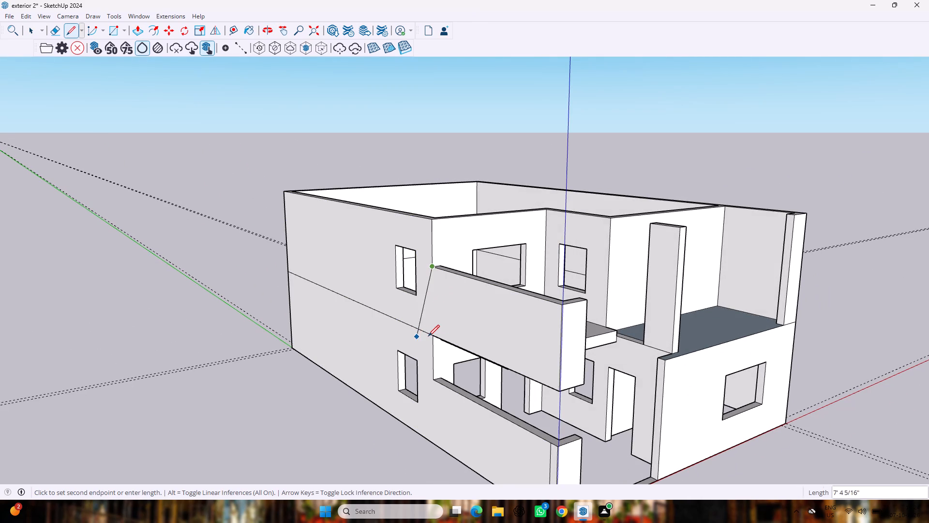
left_click(432, 336)
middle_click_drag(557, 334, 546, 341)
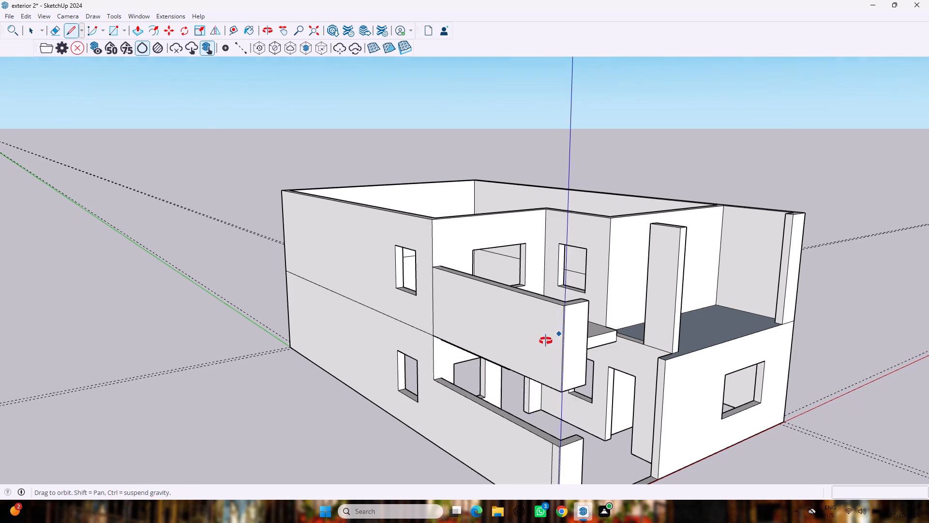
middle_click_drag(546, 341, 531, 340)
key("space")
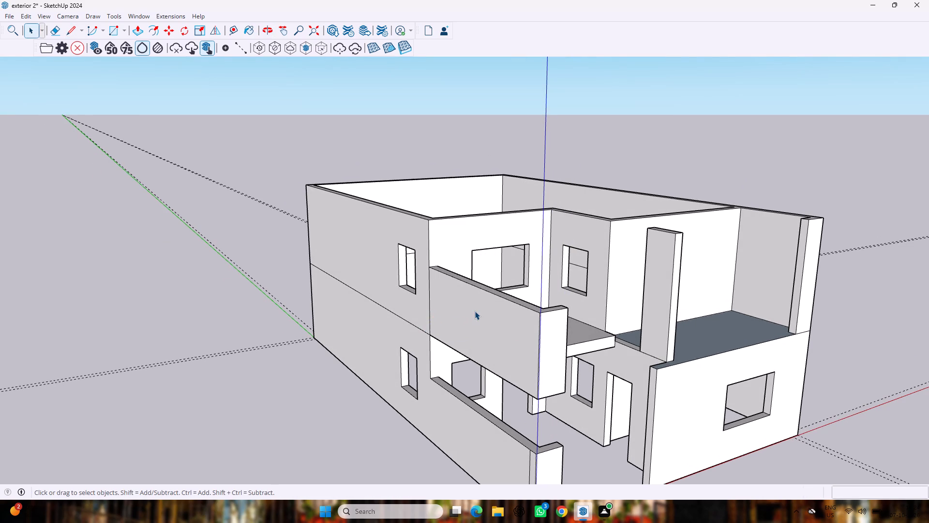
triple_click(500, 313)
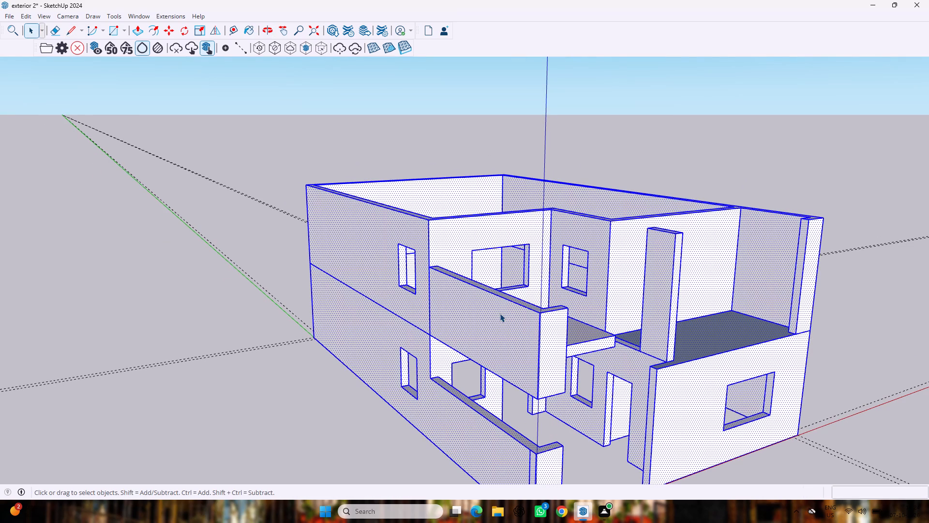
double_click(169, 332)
Push the end face of the upper-floor low wall's front return back about 1' 6 5/16", flush with the side wall's inner face.
middle_click_drag(551, 326, 548, 328)
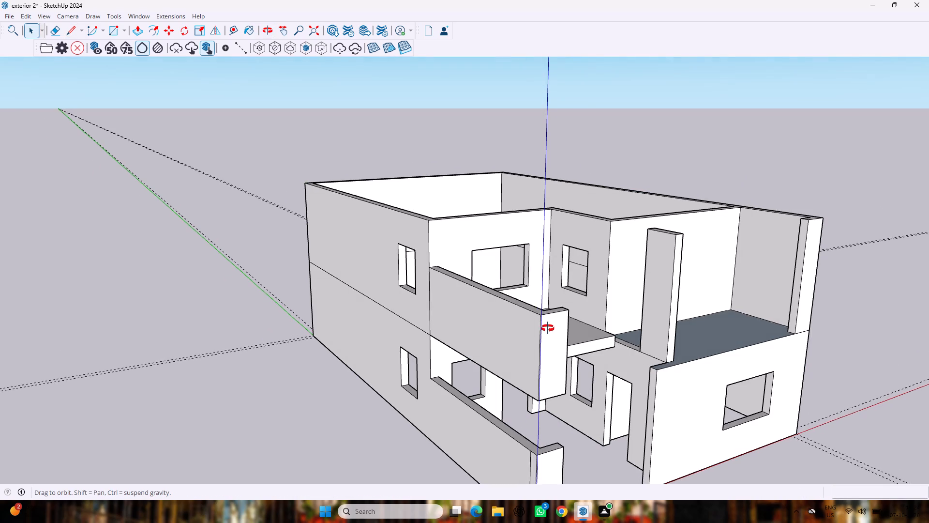
middle_click_drag(548, 328, 348, 362)
key("p")
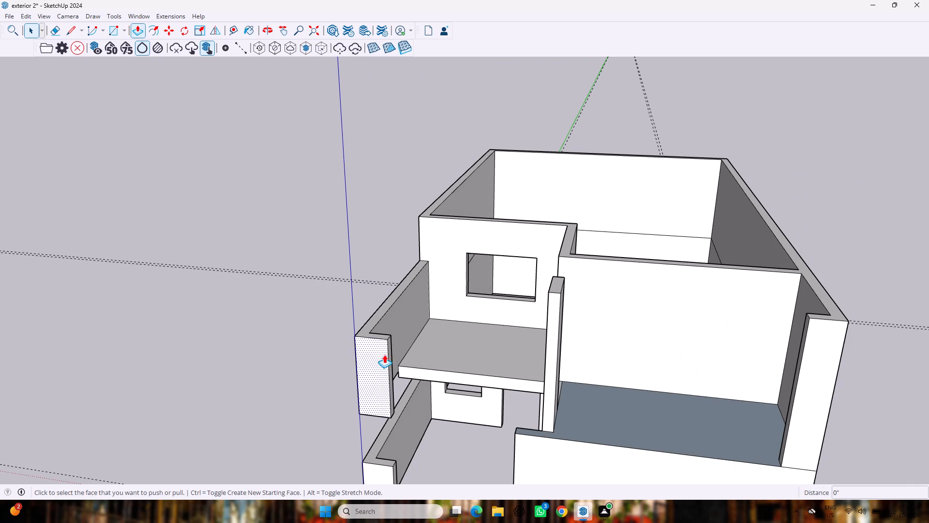
middle_click_drag(420, 346, 341, 334)
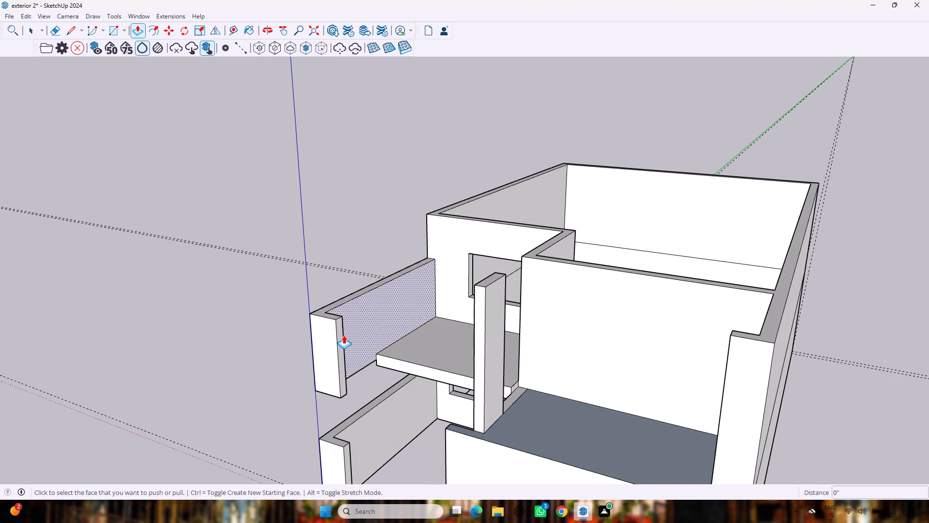
left_click_drag(344, 335, 345, 340)
key("Escape")
left_click_drag(343, 345, 343, 346)
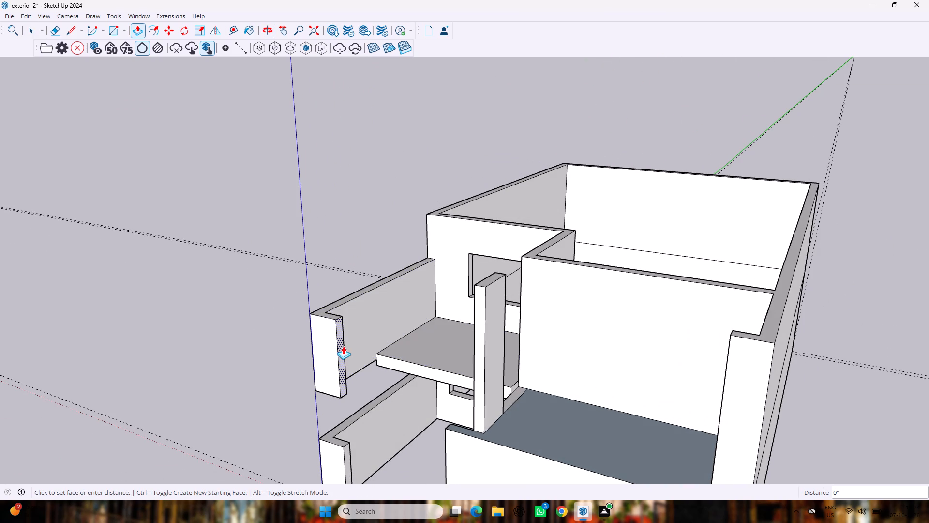
left_click_drag(343, 346, 325, 331)
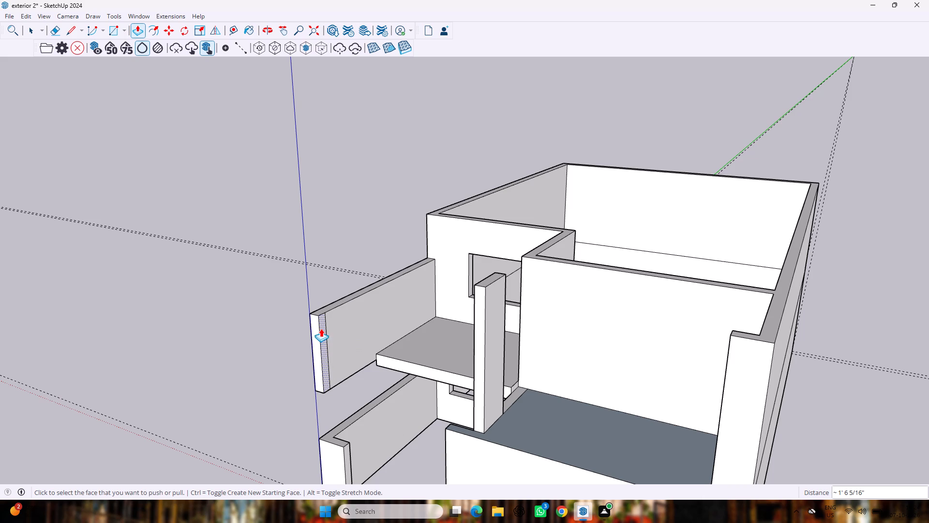
Push the front end face of the upper-floor low side wall back 2' 7" toward the house.
left_click_drag(313, 330, 340, 325)
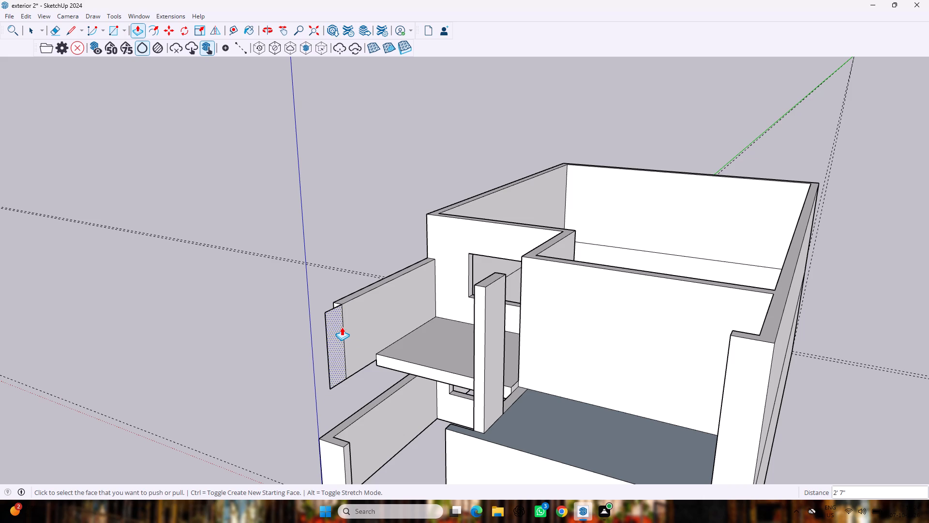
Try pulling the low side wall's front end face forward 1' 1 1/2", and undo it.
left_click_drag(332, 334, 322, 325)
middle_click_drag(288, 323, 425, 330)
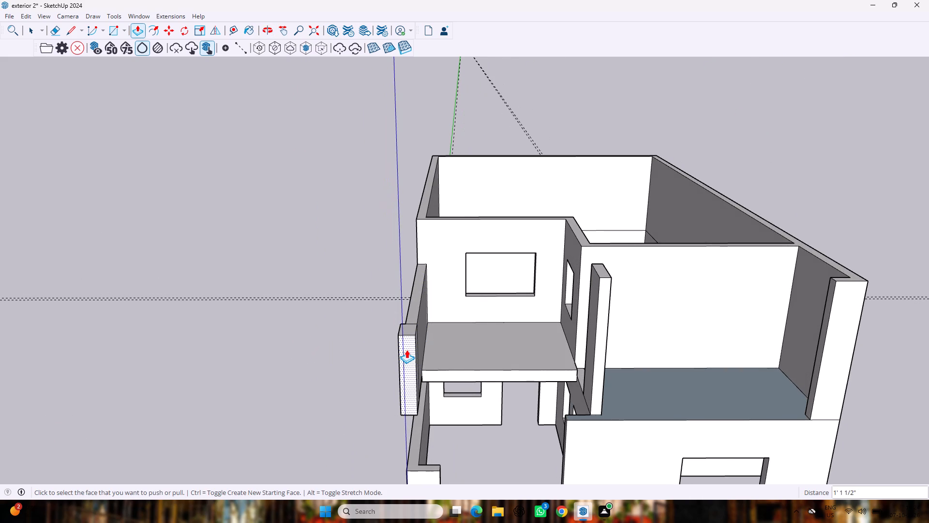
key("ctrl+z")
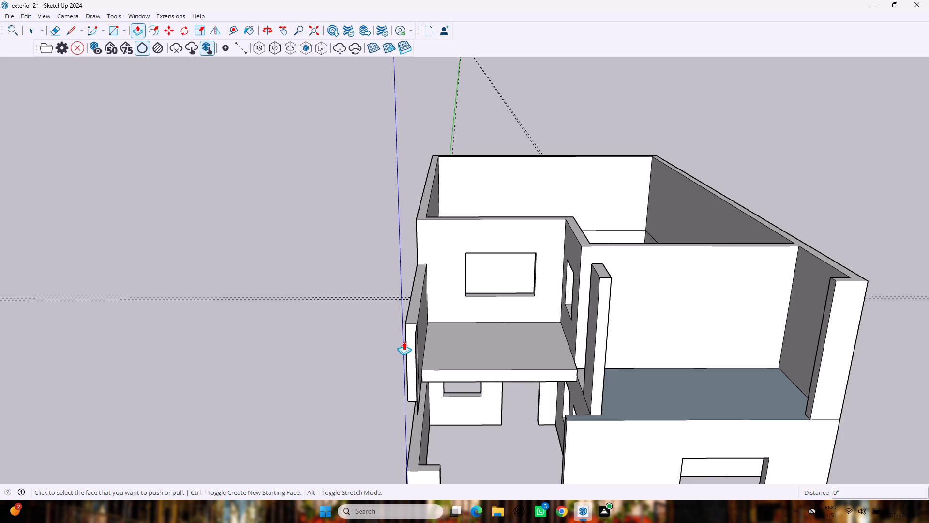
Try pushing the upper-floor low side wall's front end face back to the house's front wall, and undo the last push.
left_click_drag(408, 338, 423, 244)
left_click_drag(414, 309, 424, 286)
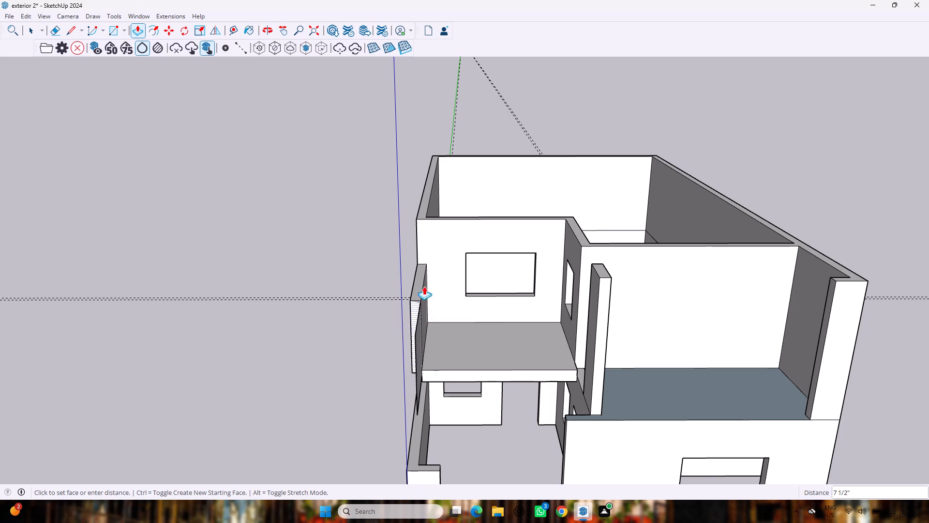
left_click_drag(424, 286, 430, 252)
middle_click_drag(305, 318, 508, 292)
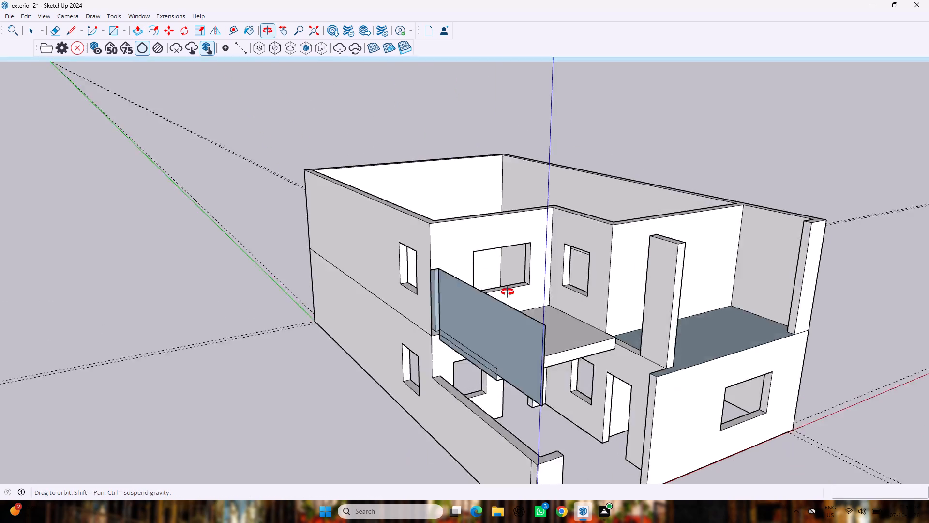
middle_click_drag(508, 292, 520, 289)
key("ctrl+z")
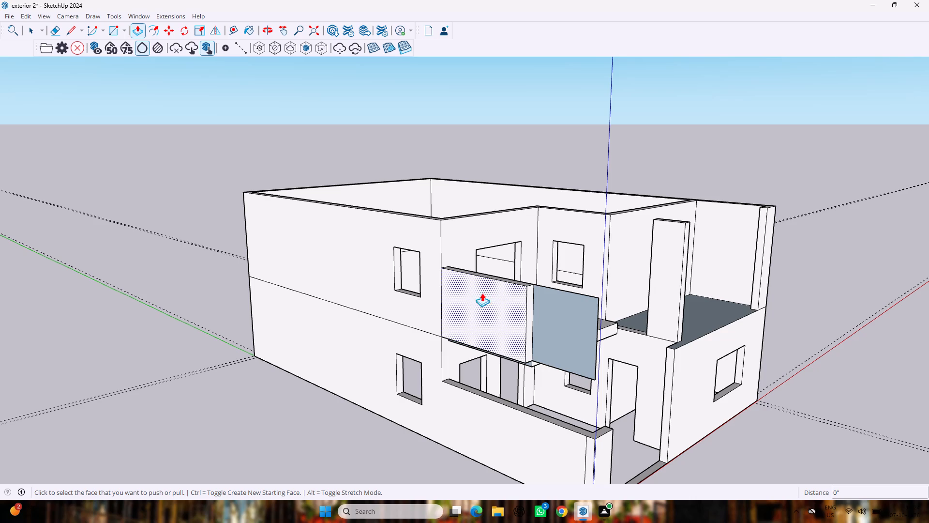
Push the upper-floor low side wall's front end face back about 9' 3" to the house corner.
left_click_drag(531, 308, 500, 308)
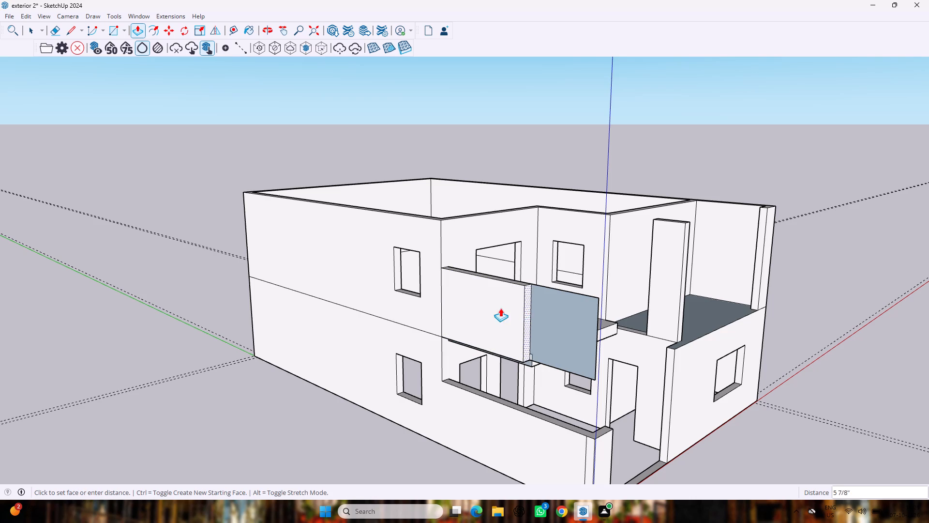
left_click_drag(500, 308, 446, 296)
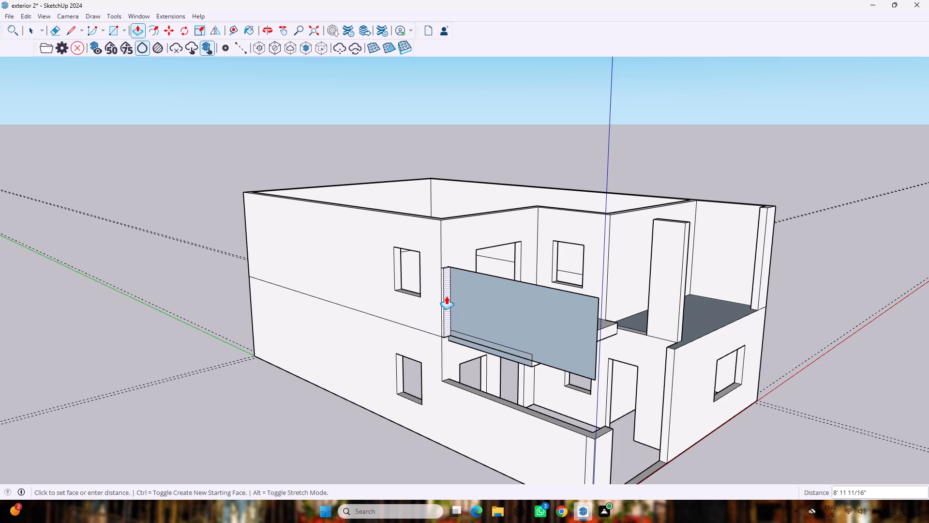
left_click_drag(446, 296, 443, 296)
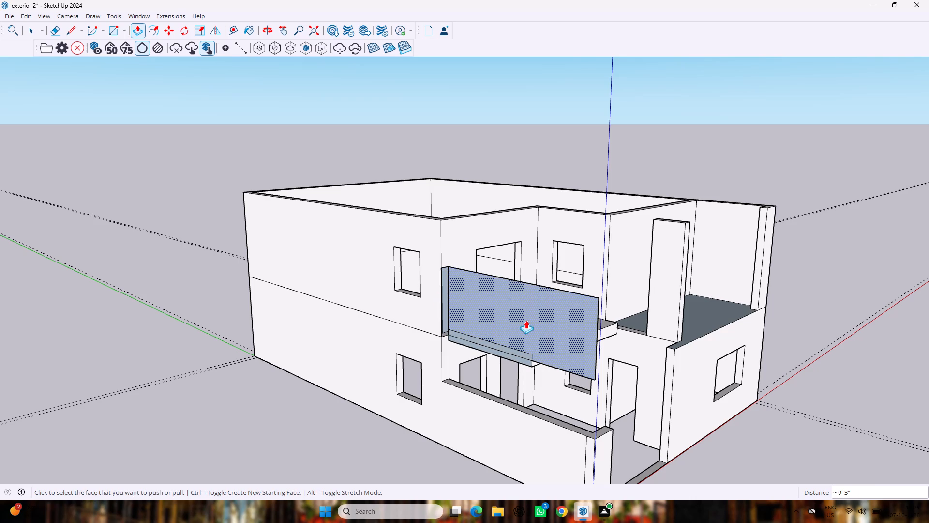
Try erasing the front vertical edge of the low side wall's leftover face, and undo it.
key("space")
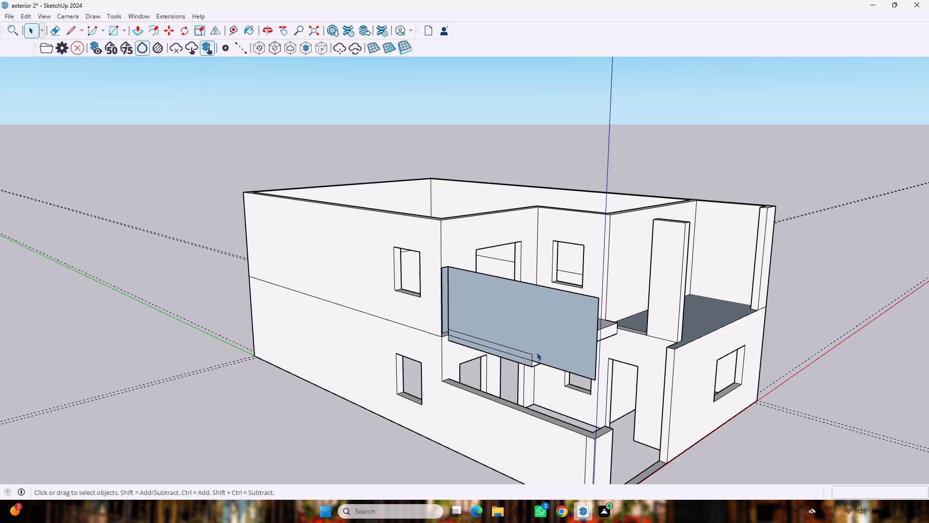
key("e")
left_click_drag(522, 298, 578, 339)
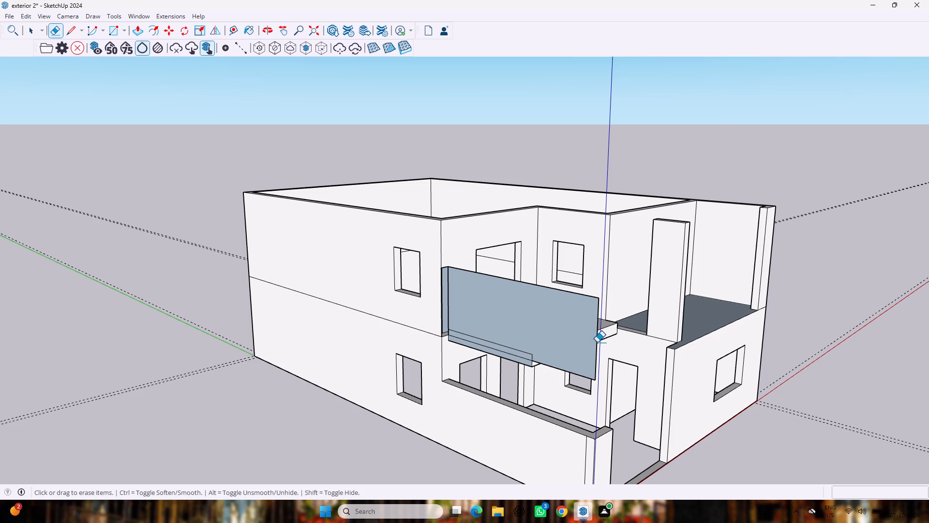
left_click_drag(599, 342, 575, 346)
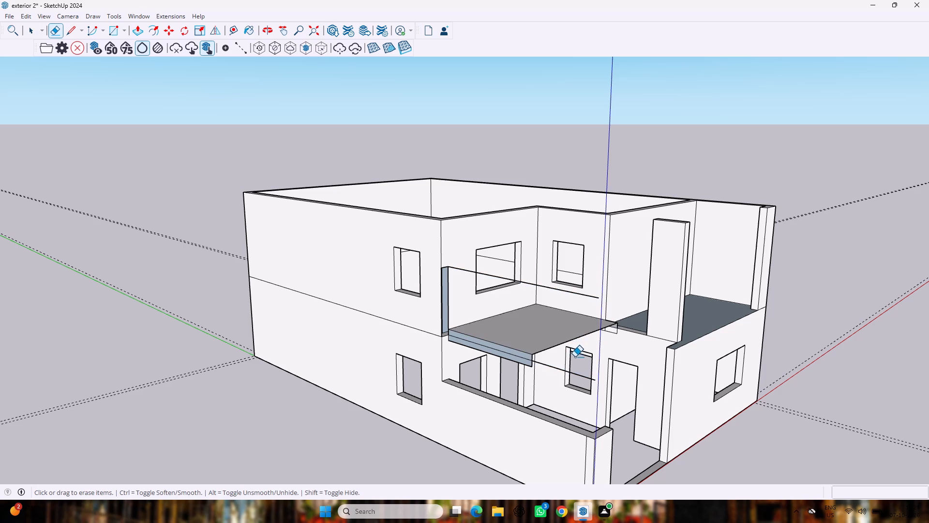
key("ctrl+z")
Erase the front, top and bottom edges of the low side wall's leftover face beside the terrace slab.
middle_click_drag(570, 338, 248, 358)
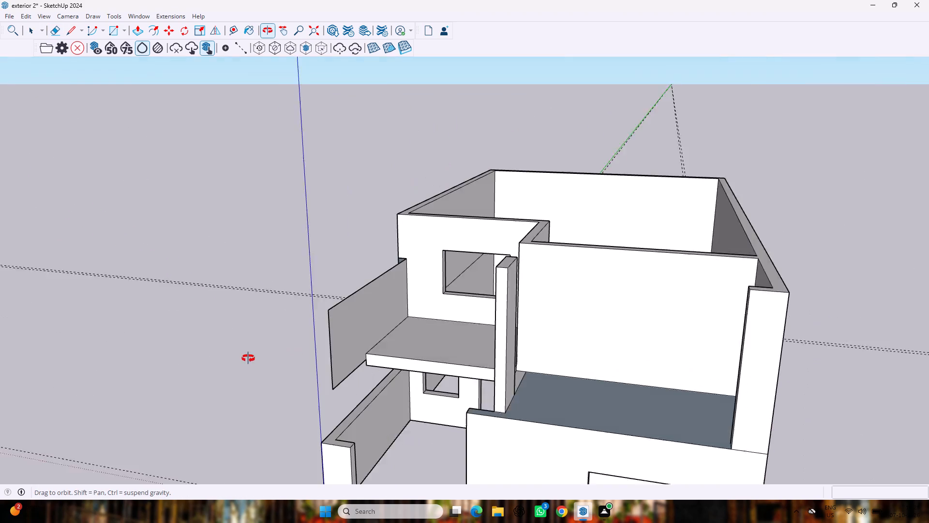
middle_click_drag(248, 358, 243, 354)
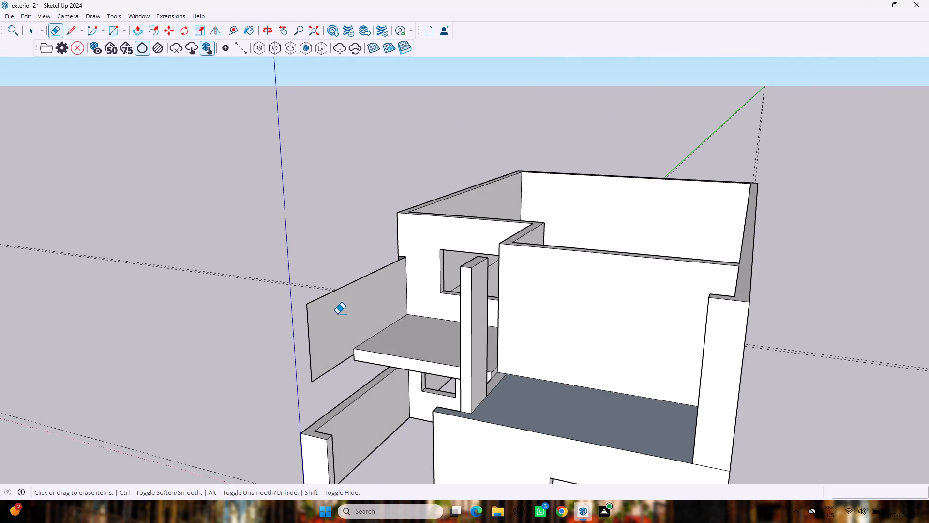
left_click_drag(301, 331, 349, 284)
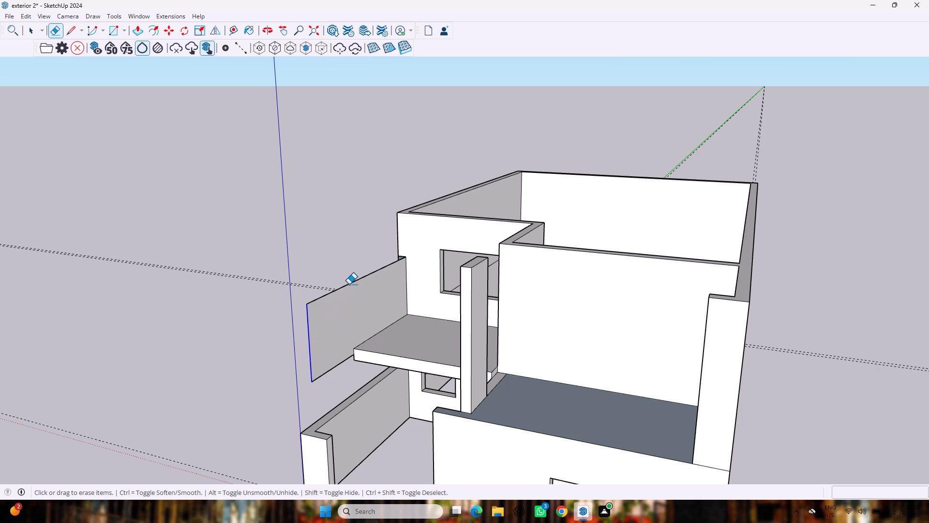
left_click_drag(349, 284, 333, 374)
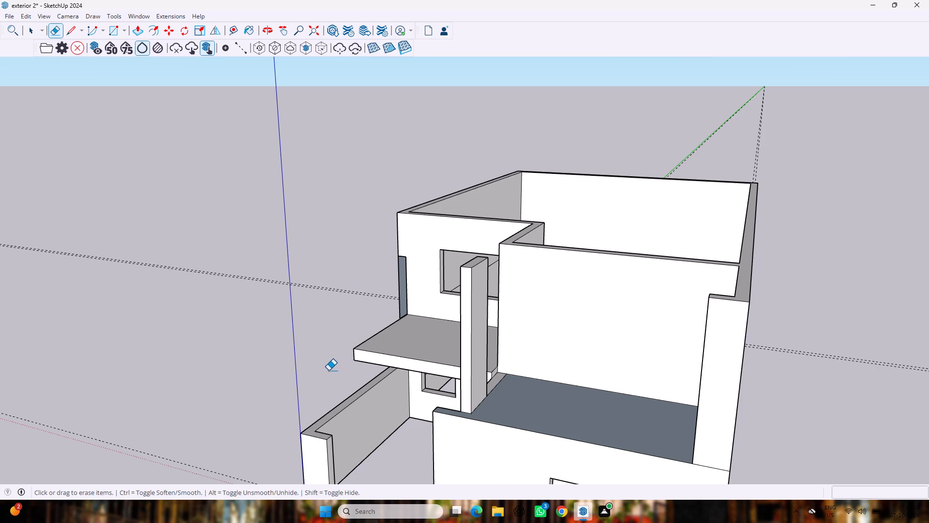
Draw a 6' by about 9 7/16" rectangle over the gap at the outer corner of the upper-floor front wall.
middle_click_drag(336, 312, 524, 302)
scroll(350, 341, "up", 2)
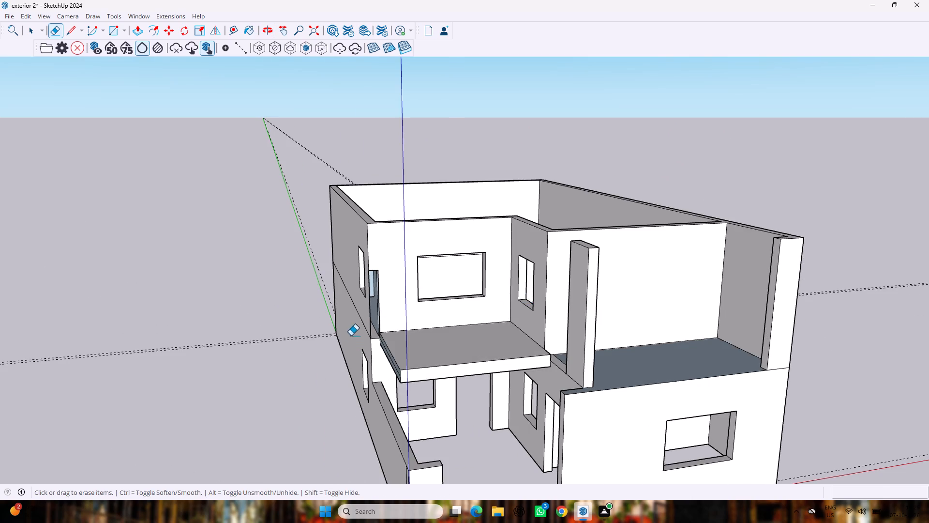
scroll(351, 336, "up", 4)
key("r")
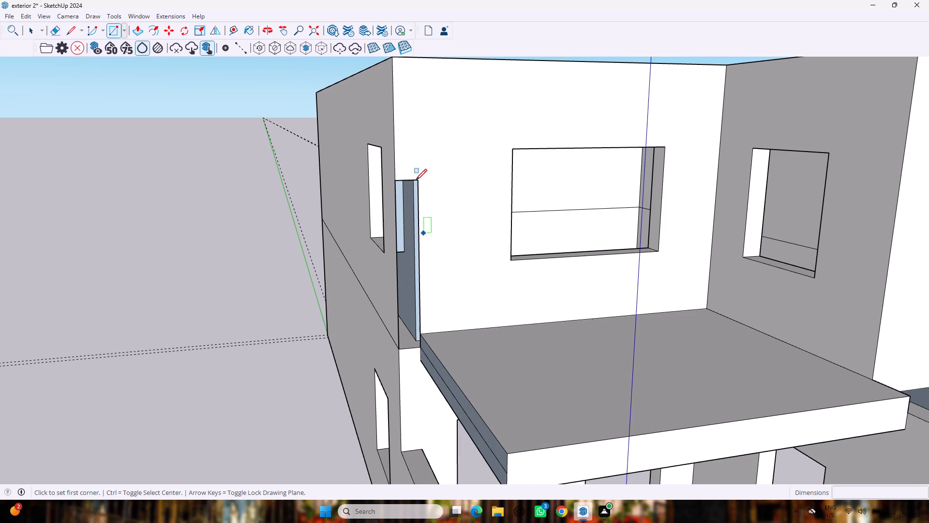
left_click(392, 185)
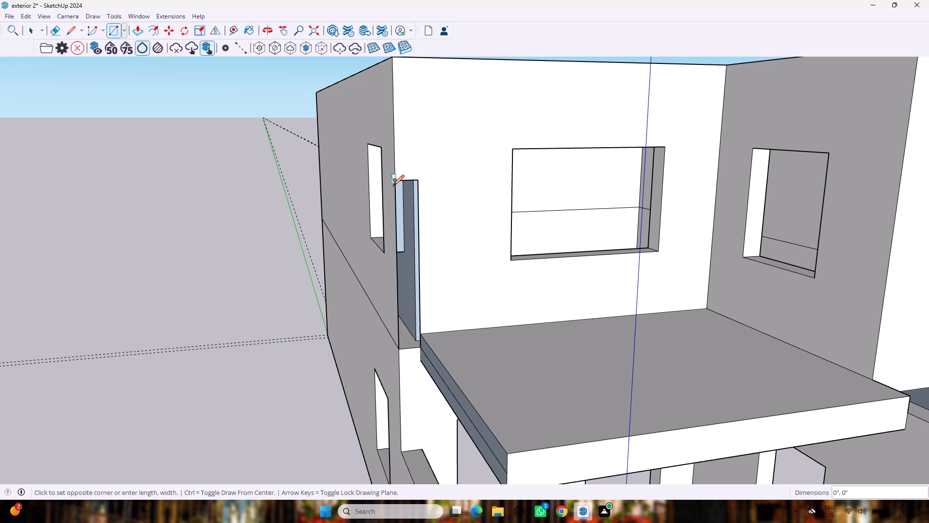
left_click(419, 351)
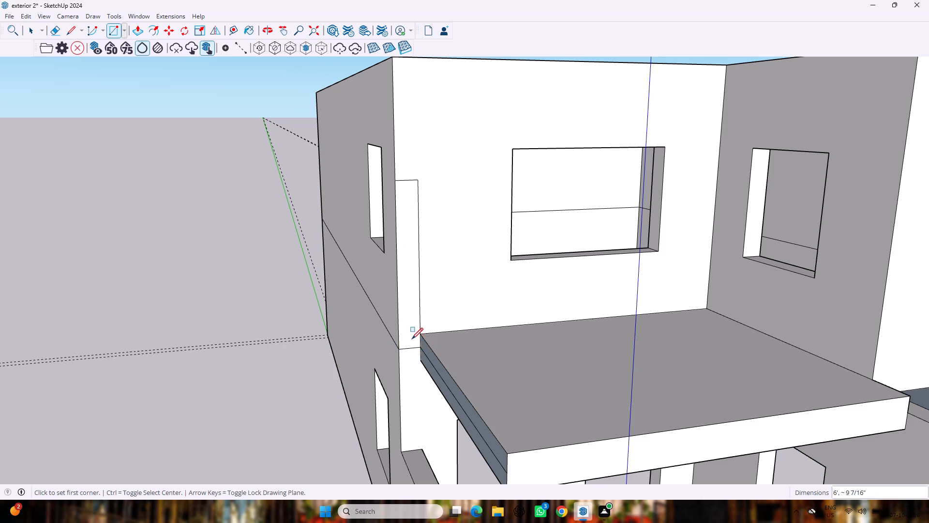
Erase the horizontal line dividing the terrace slab's outer side face.
middle_click_drag(377, 361, 617, 319)
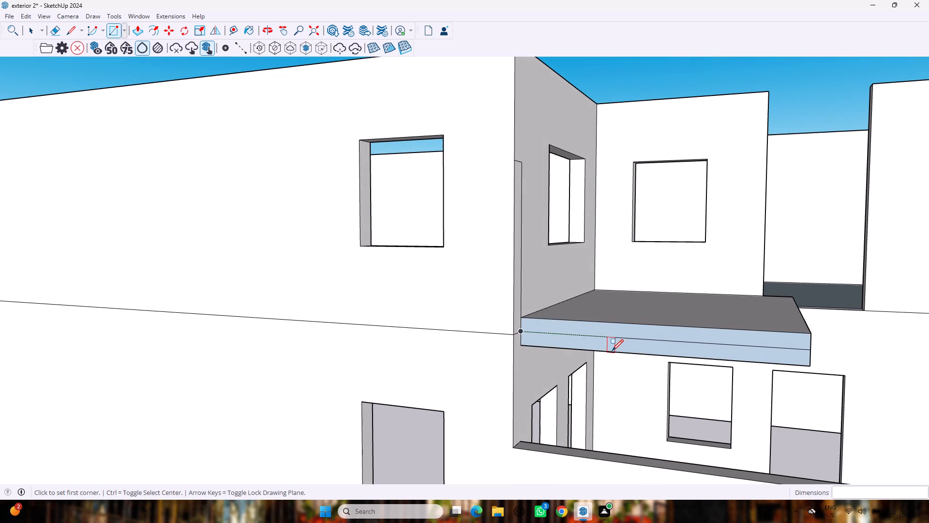
key("e")
left_click_drag(607, 340, 610, 349)
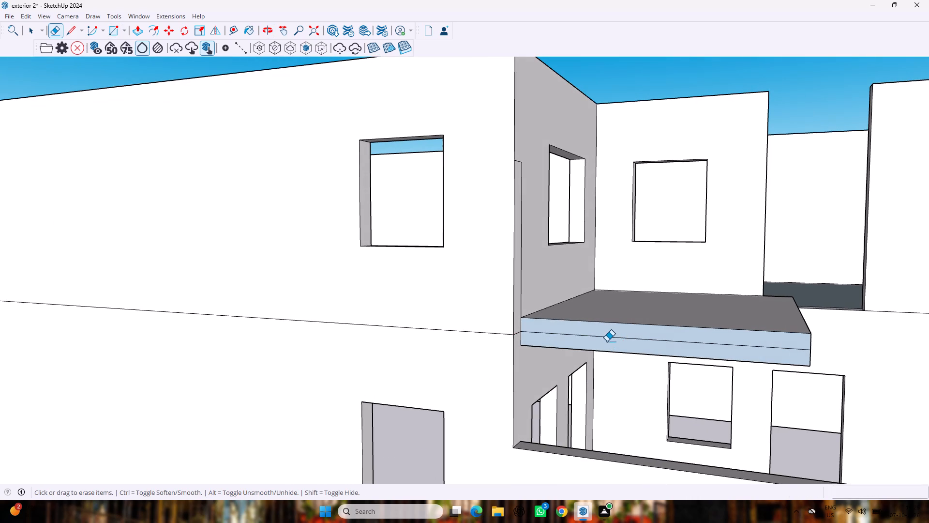
left_click_drag(608, 338, 610, 343)
Erase the inner vertical and top edges of the corner patch, merging it with the upper-floor front wall.
middle_click_drag(514, 335, 515, 335)
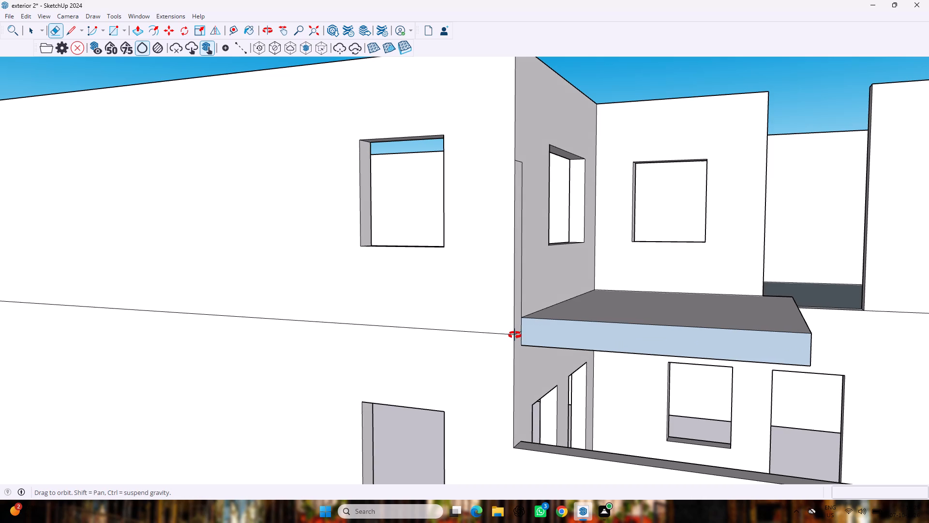
middle_click_drag(515, 335, 459, 334)
left_click_drag(483, 236, 478, 241)
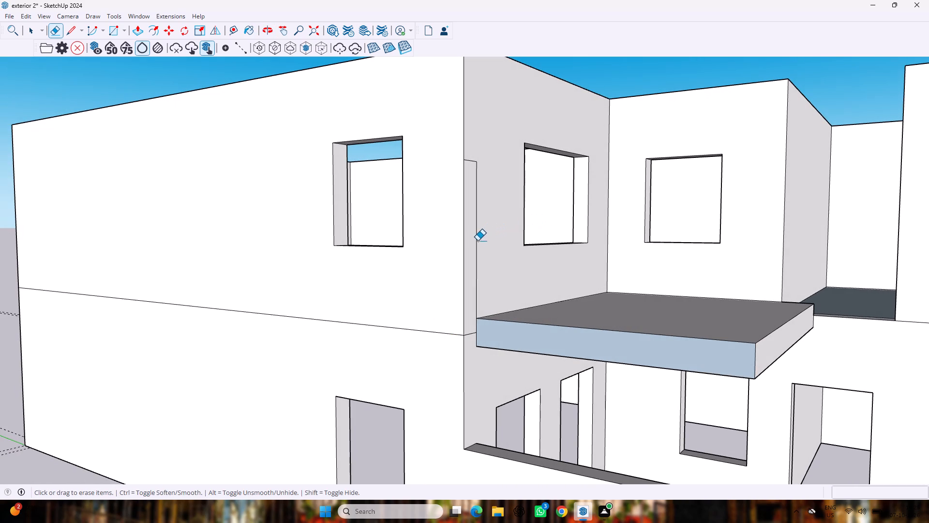
left_click_drag(478, 241, 474, 243)
left_click_drag(472, 142, 473, 176)
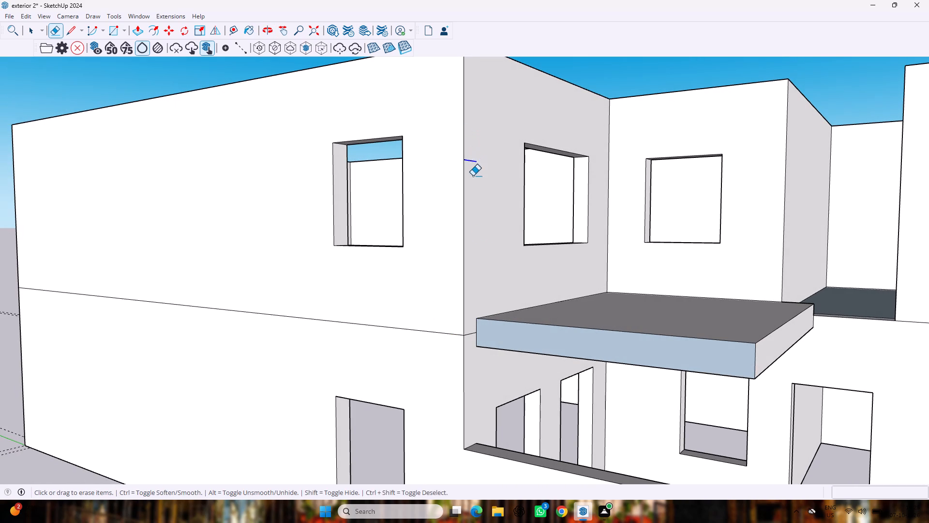
left_click_drag(473, 176, 473, 176)
Pull the terrace slab's outer side face out about 9 7/16", flush with the house's outer side wall.
middle_click_drag(530, 317, 483, 327)
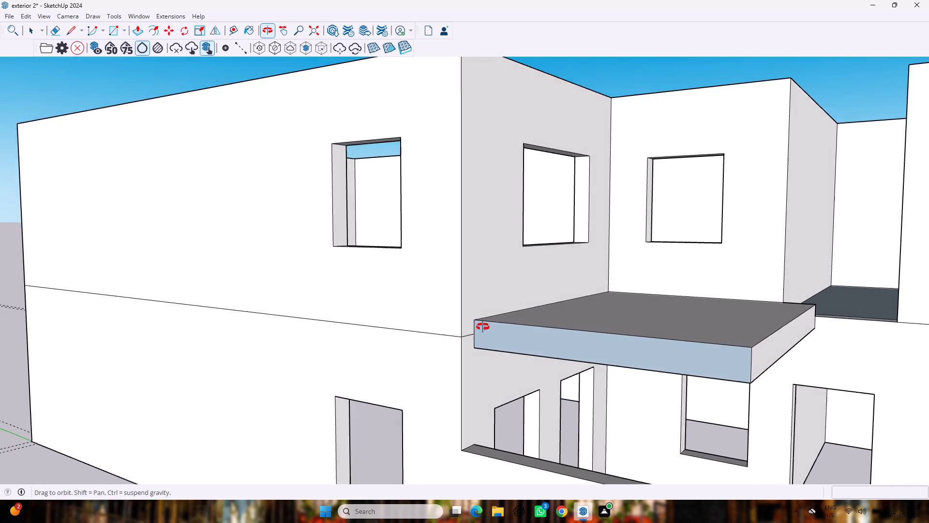
middle_click_drag(483, 327, 441, 332)
scroll(431, 316, "down", 10)
middle_click_drag(540, 364, 478, 405)
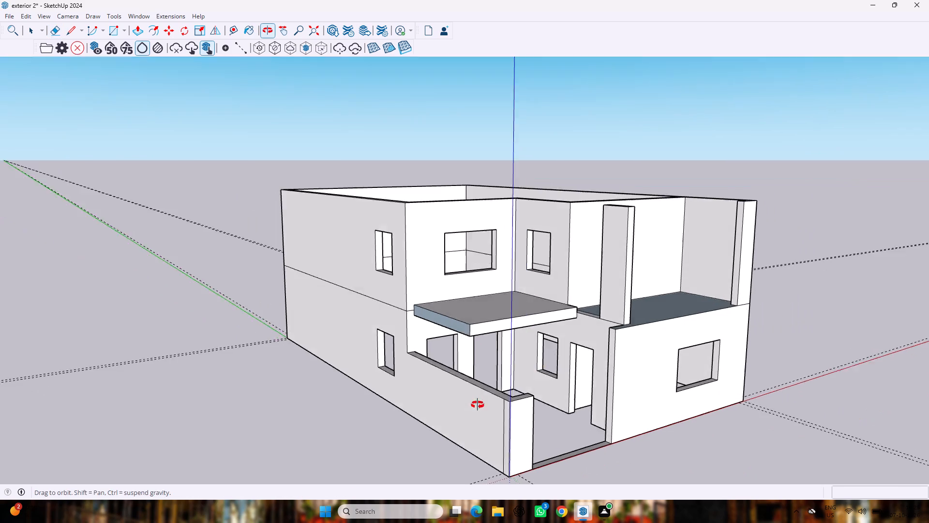
middle_click_drag(478, 405, 466, 399)
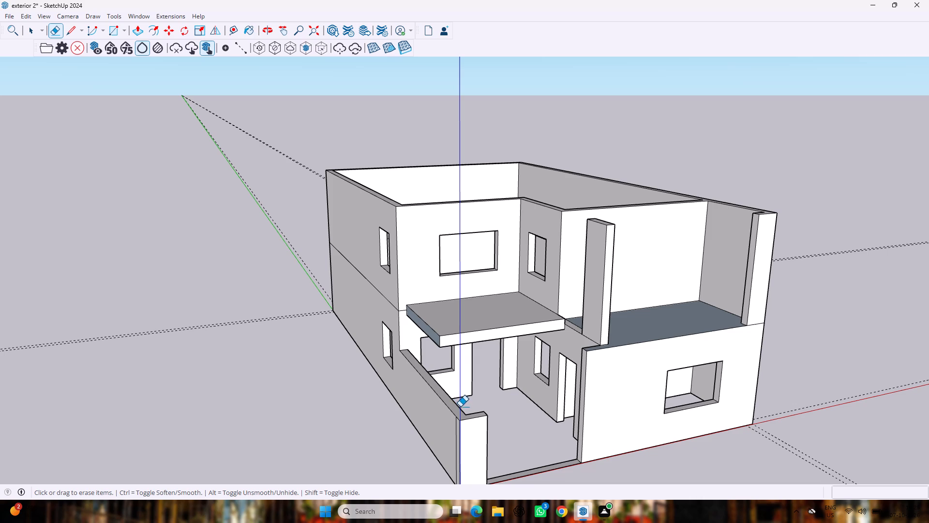
key("p")
middle_click_drag(368, 332, 486, 304)
scroll(470, 336, "up", 3)
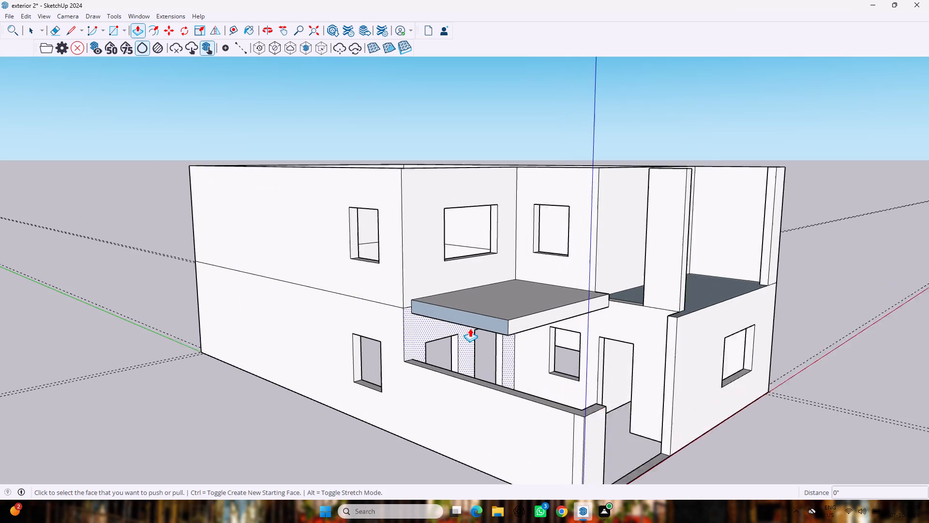
left_click_drag(473, 316, 460, 334)
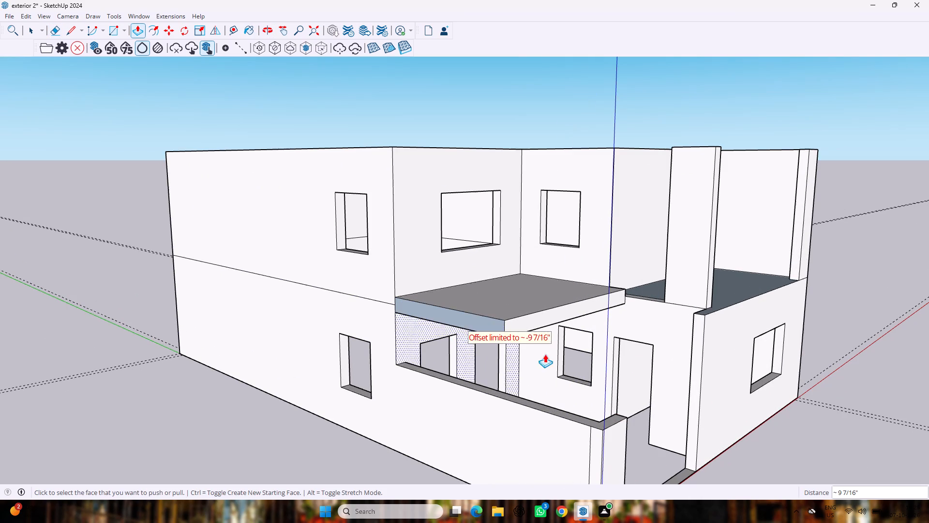
Examine the house from above, below and the front, checking the terrace slab and the upper-floor walls.
middle_click_drag(694, 363, 485, 437)
scroll(480, 434, "down", 3)
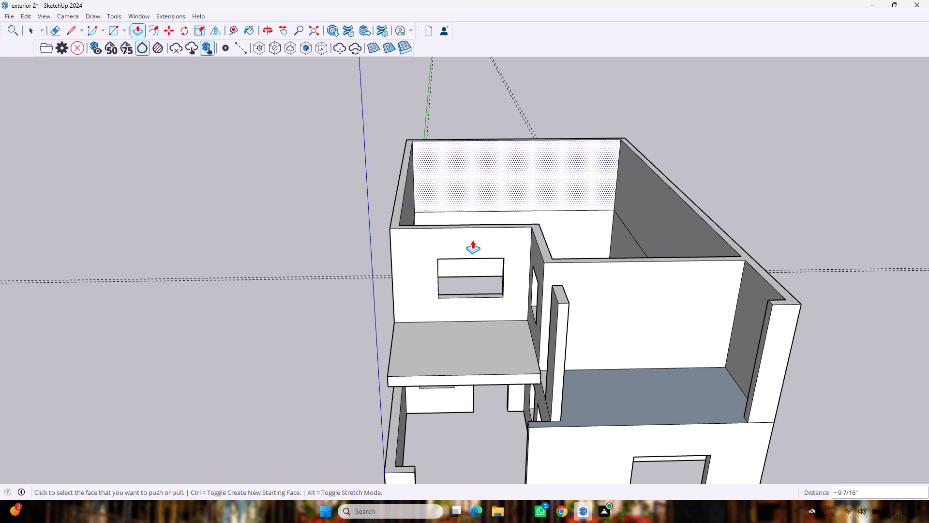
scroll(494, 259, "down", 8)
middle_click_drag(449, 323, 534, 129)
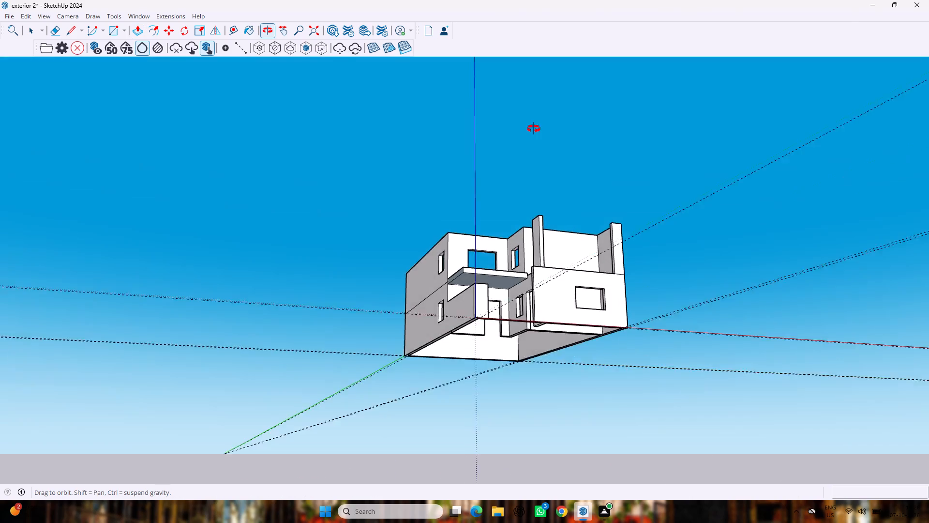
middle_click_drag(534, 129, 545, 265)
scroll(475, 321, "up", 6)
scroll(495, 283, "up", 1)
middle_click_drag(497, 285, 500, 282)
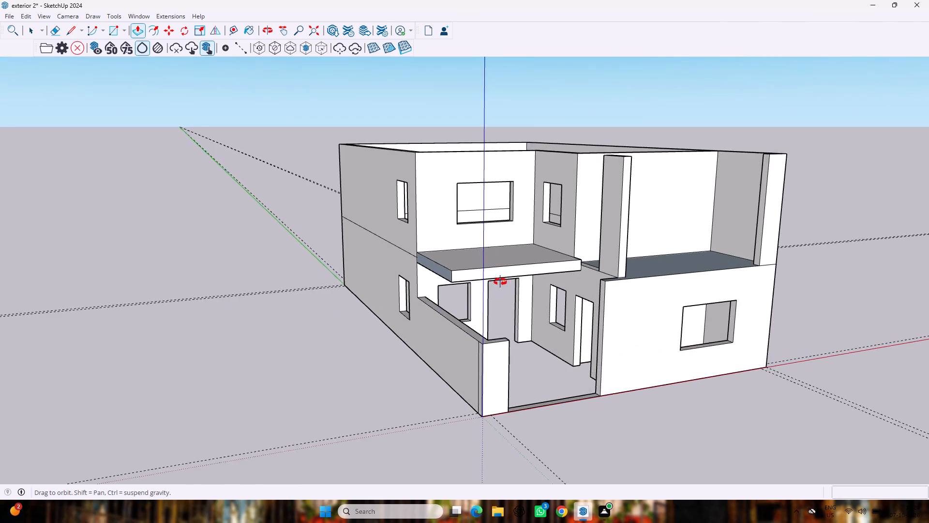
middle_click_drag(500, 282, 523, 211)
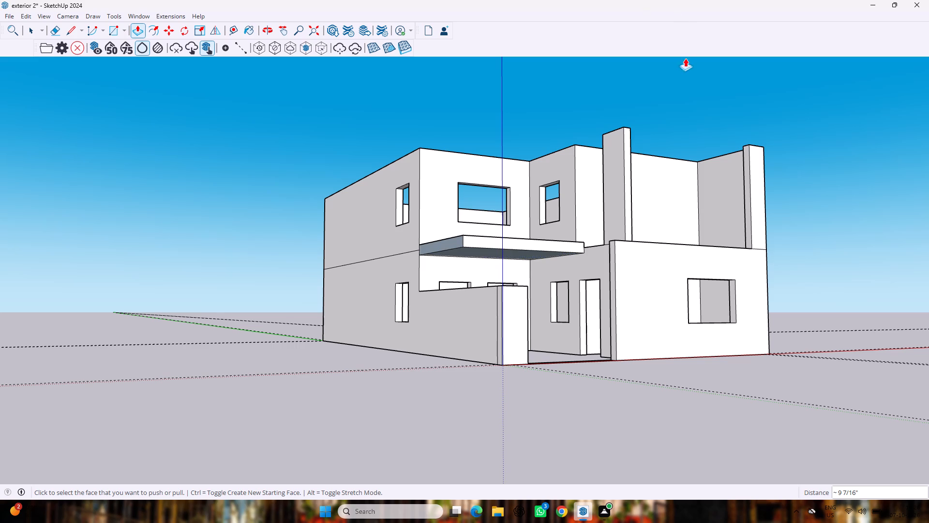
middle_click_drag(640, 178, 628, 380)
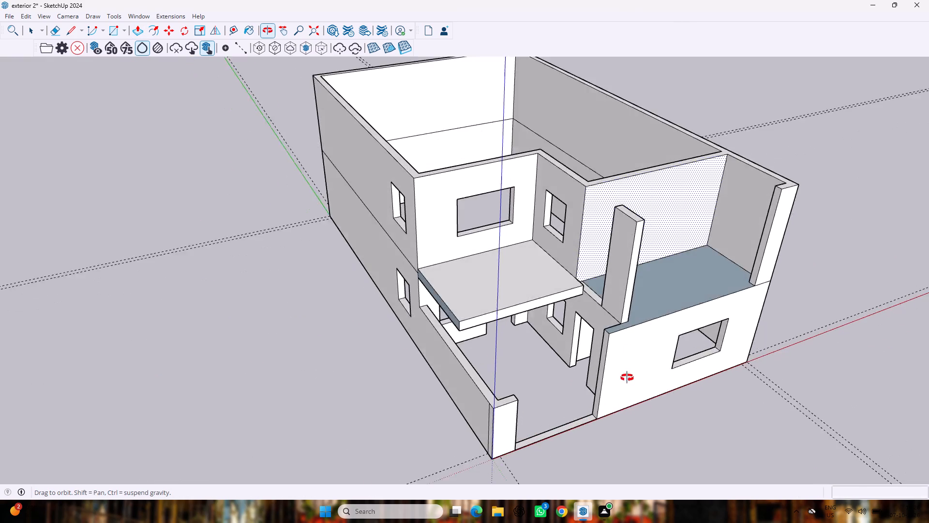
scroll(627, 347, "up", 4)
scroll(627, 334, "down", 5)
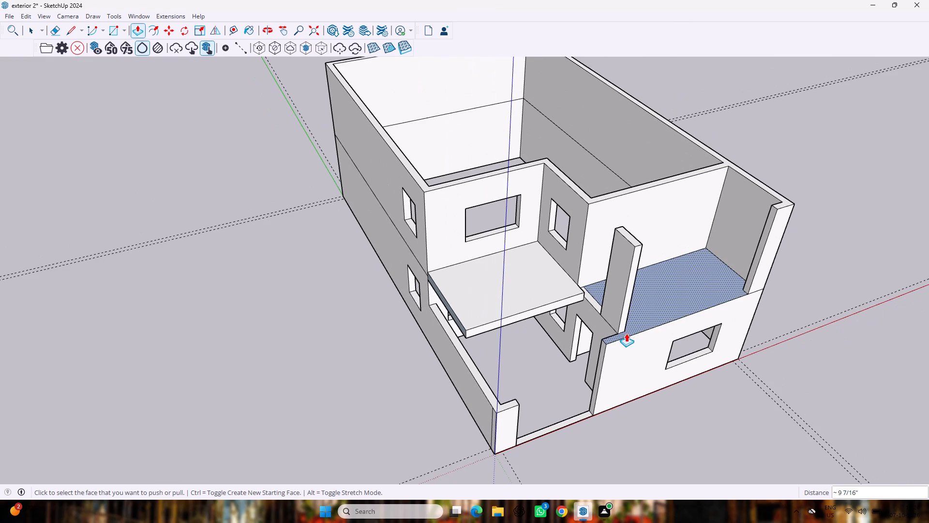
middle_click_drag(606, 365, 602, 322)
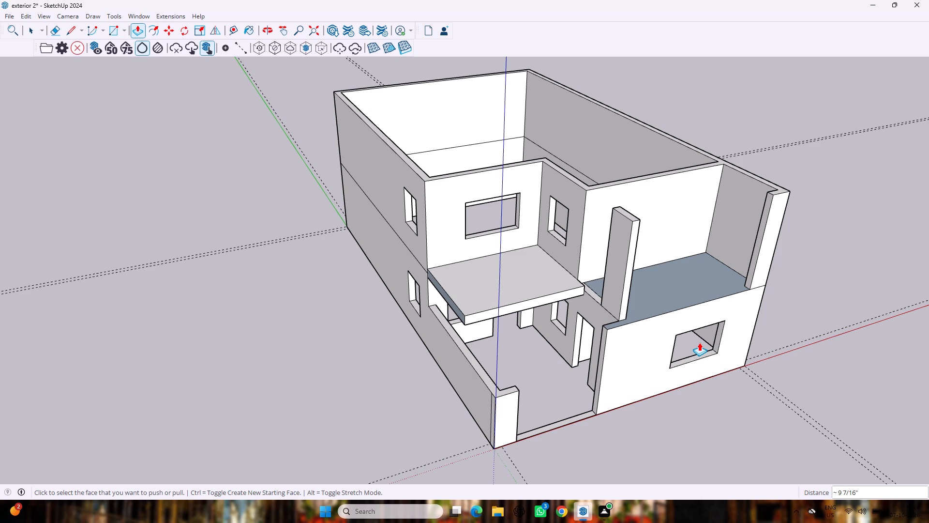
Draw a roof rectangle about 29' 6 7/16" by 15' 8 3/8" from the upper side wall's front top corner to the opposite front wall corner.
key("r")
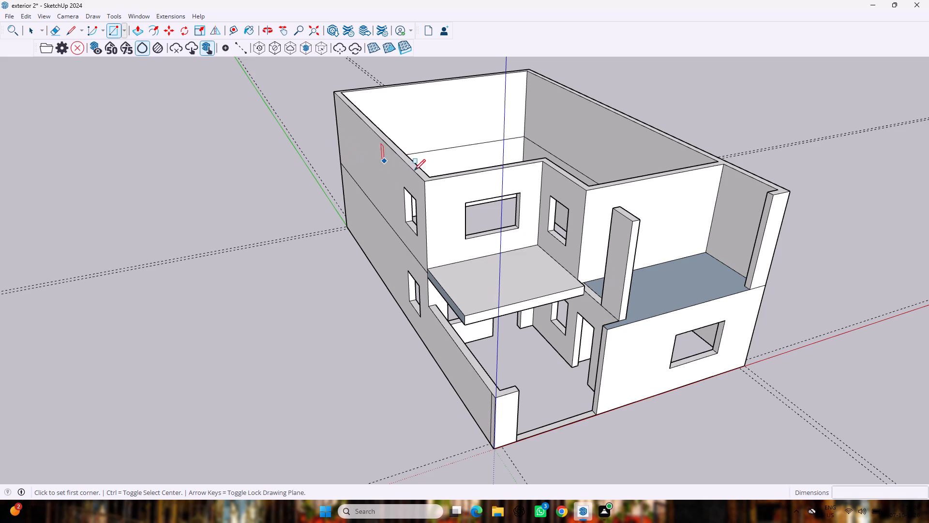
scroll(425, 177, "up", 3)
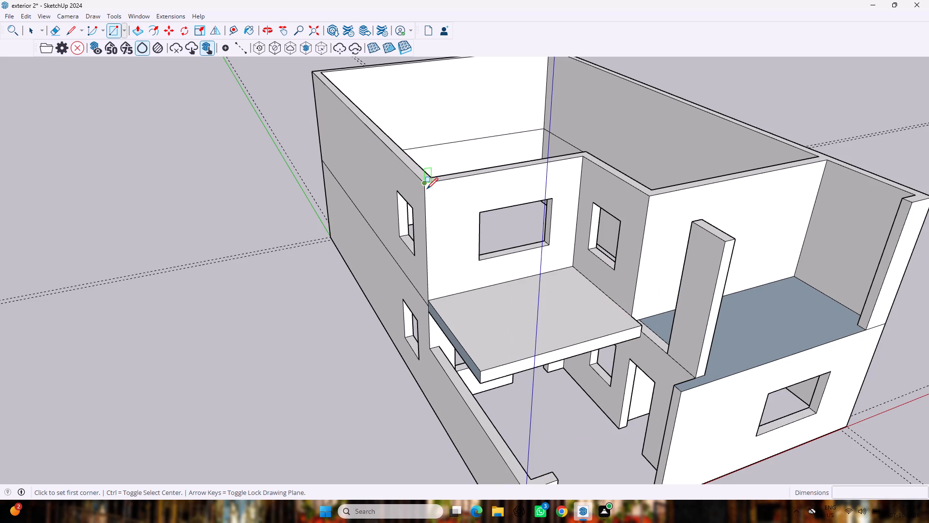
left_click(427, 185)
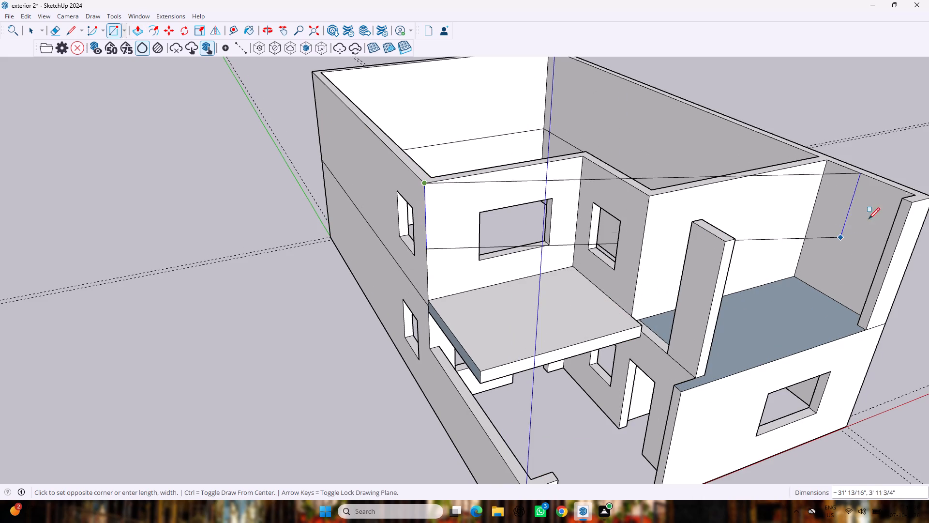
scroll(928, 196, "down", 7)
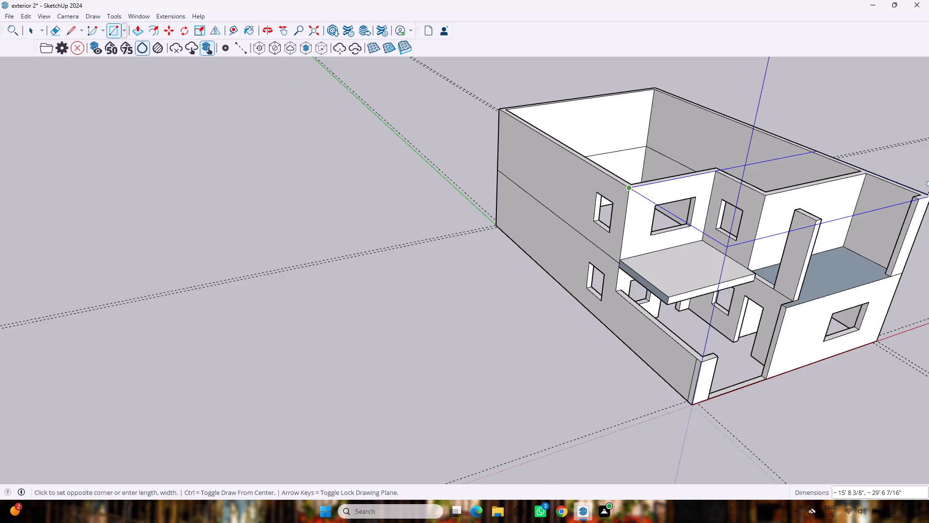
scroll(928, 193, "down", 20)
scroll(928, 193, "down", 3)
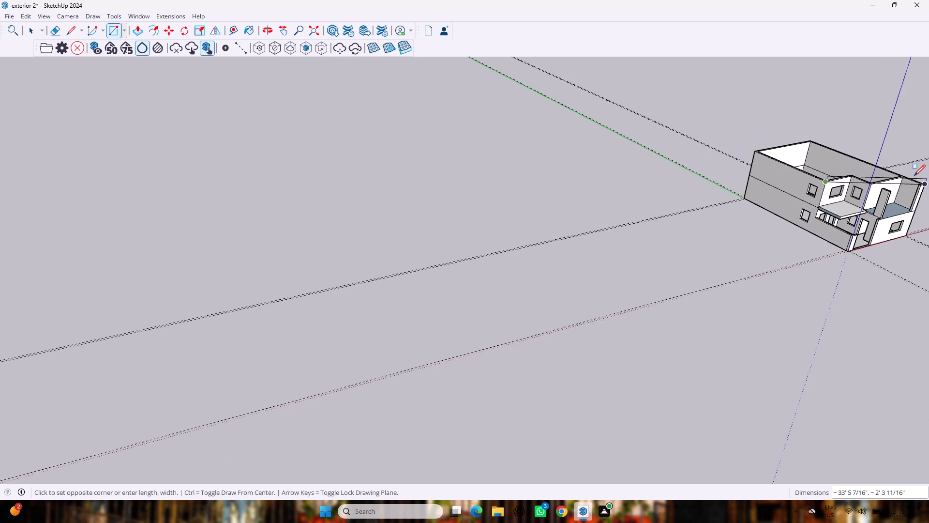
scroll(914, 176, "down", 4)
scroll(926, 187, "up", 17)
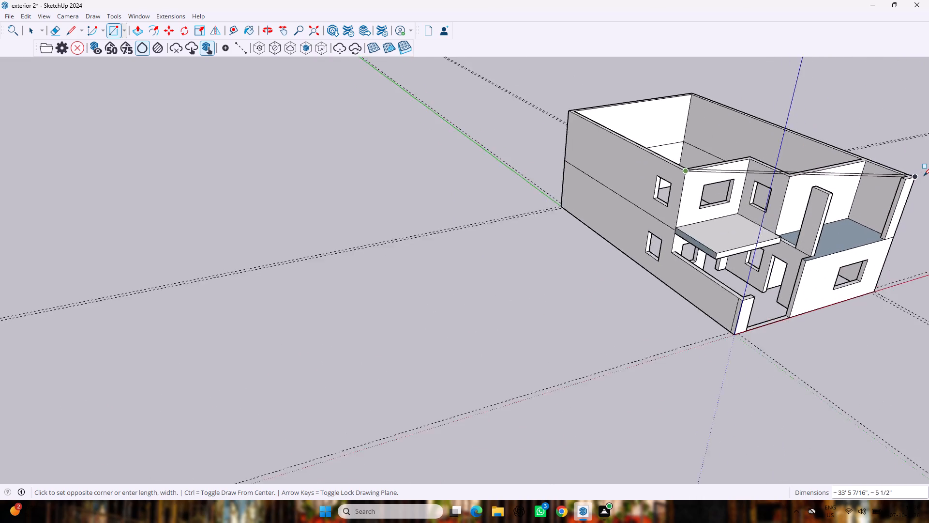
scroll(924, 176, "up", 6)
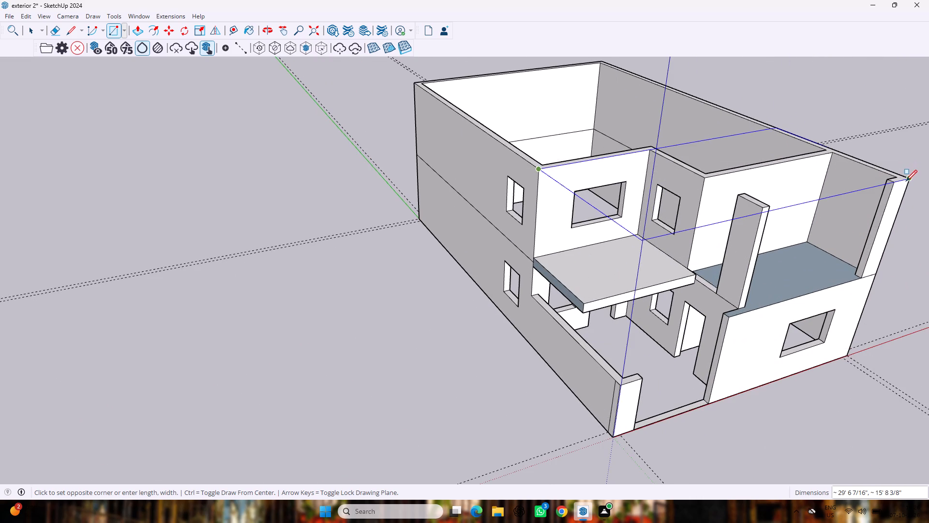
left_click(906, 181)
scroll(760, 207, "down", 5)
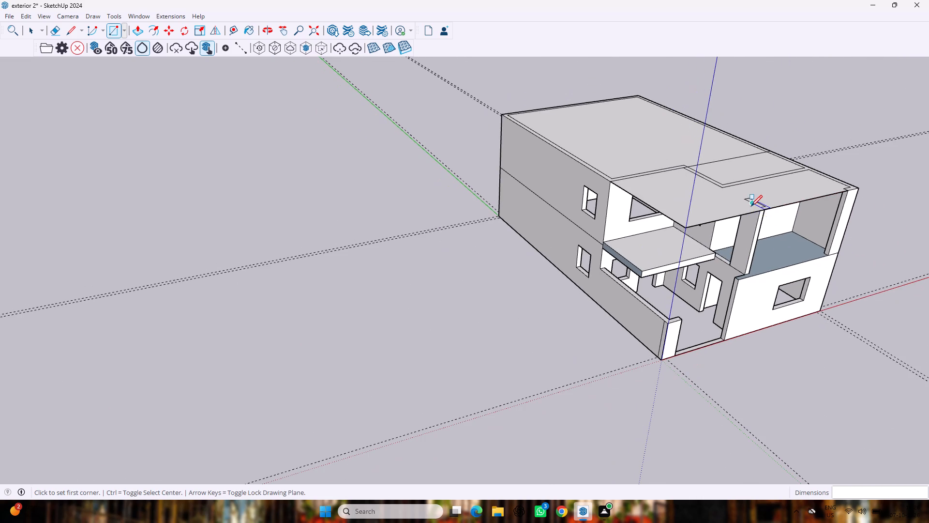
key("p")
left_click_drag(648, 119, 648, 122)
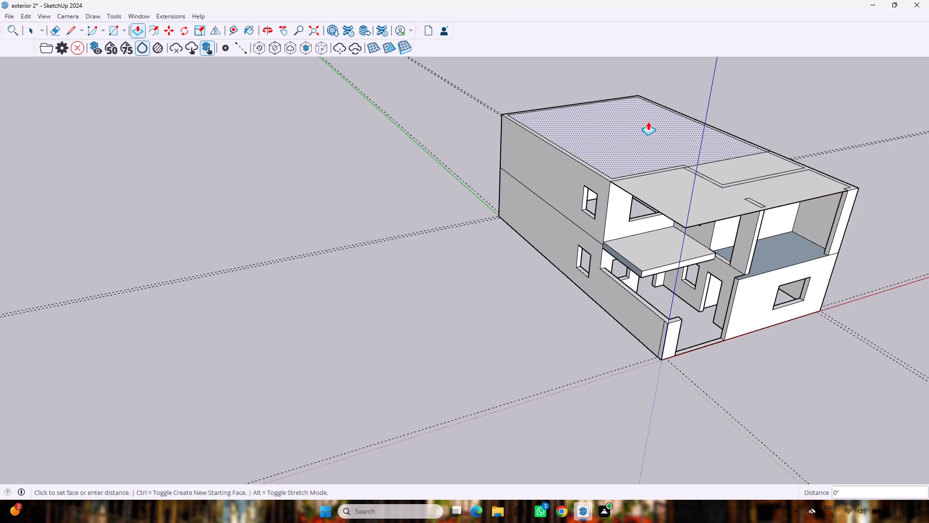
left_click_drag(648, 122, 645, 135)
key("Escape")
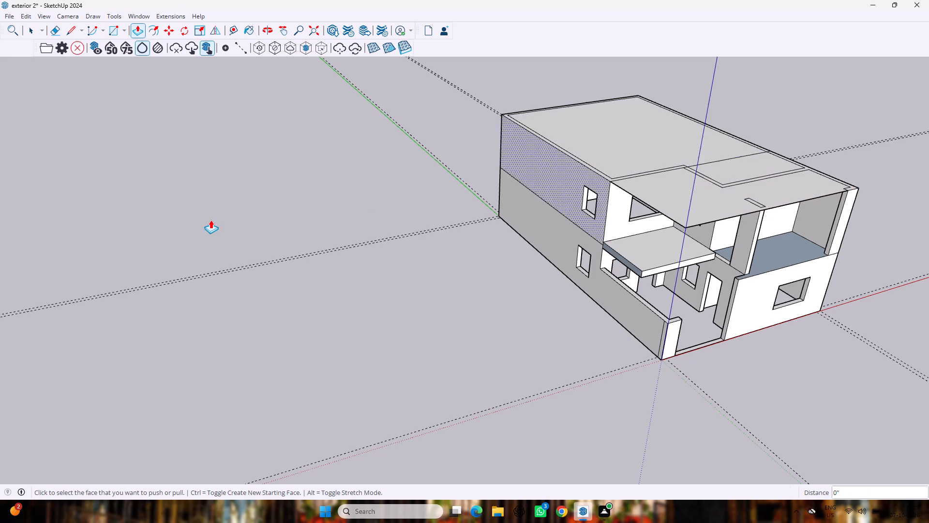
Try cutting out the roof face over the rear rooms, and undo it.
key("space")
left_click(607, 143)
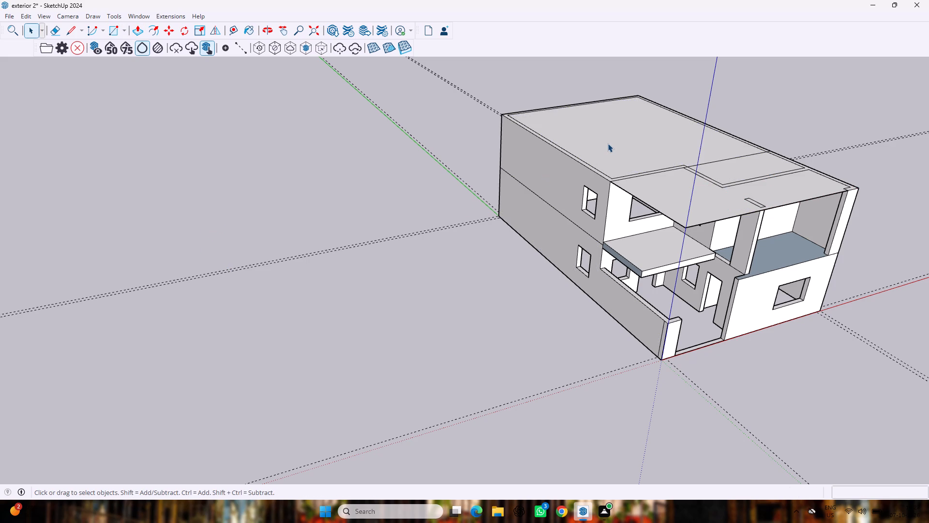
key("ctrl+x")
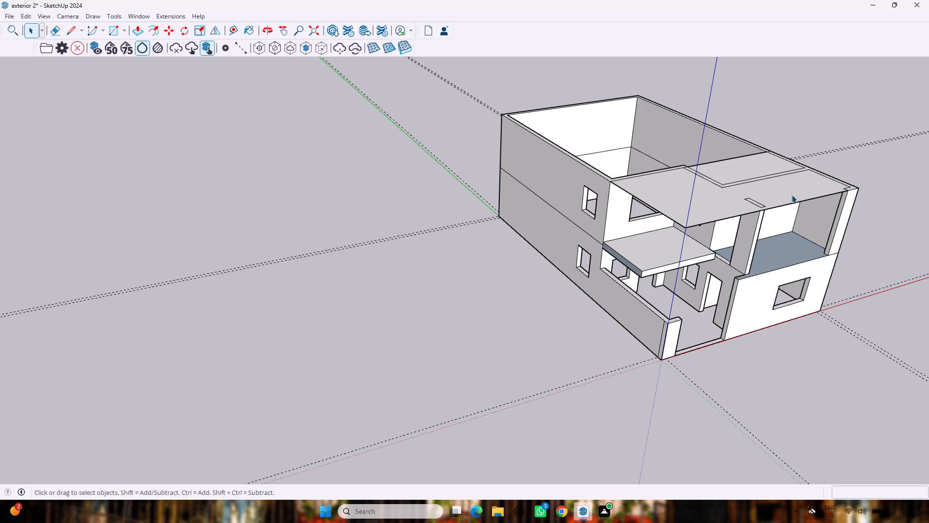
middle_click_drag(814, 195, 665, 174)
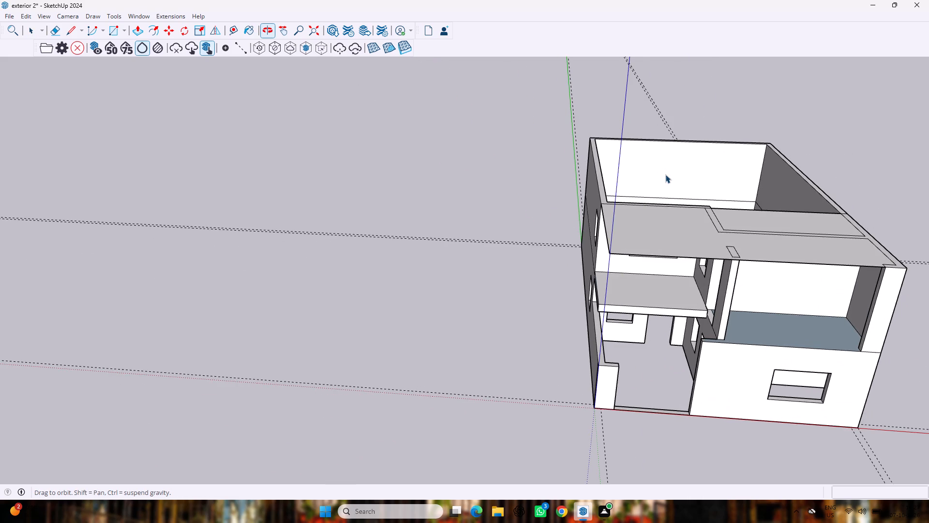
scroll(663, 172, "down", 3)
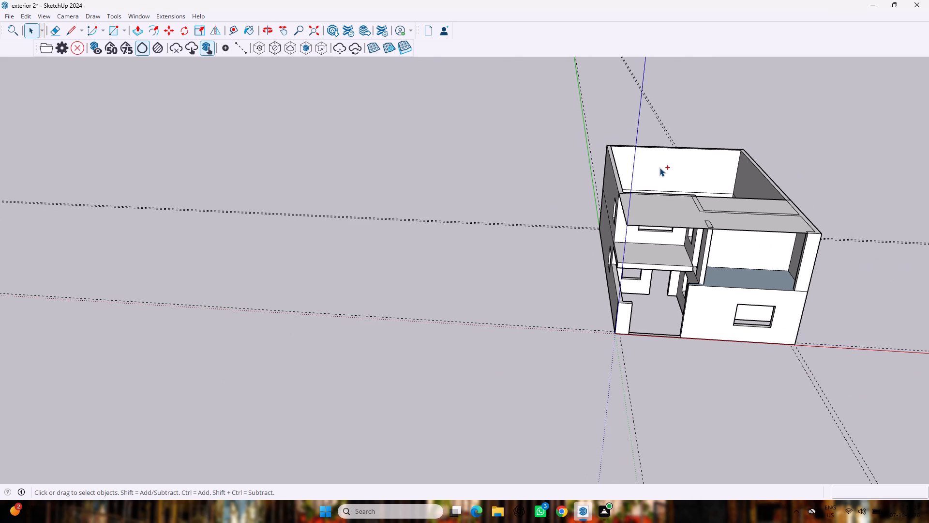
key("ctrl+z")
Pull the front roof face over the terrace and balcony up 1'.
middle_click_drag(589, 228, 617, 209)
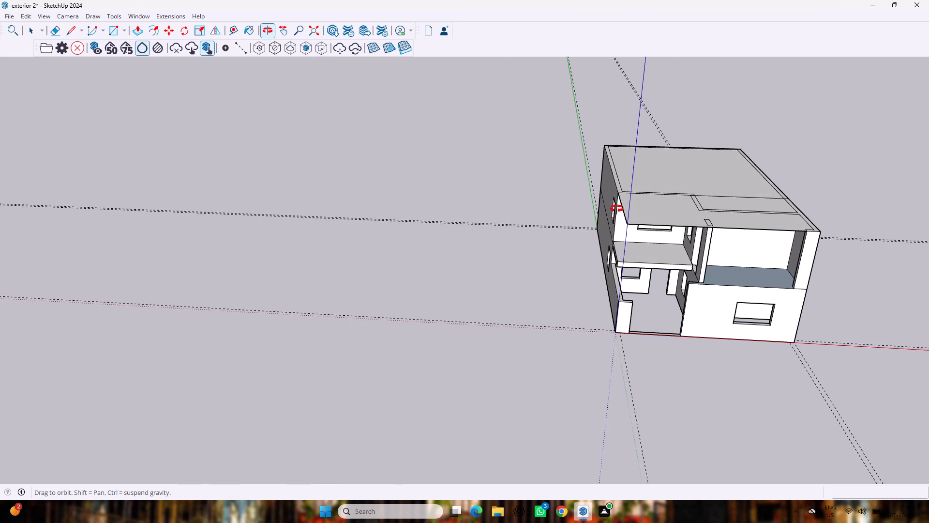
middle_click_drag(617, 209, 642, 180)
scroll(642, 179, "up", 3)
middle_click_drag(651, 226, 652, 237)
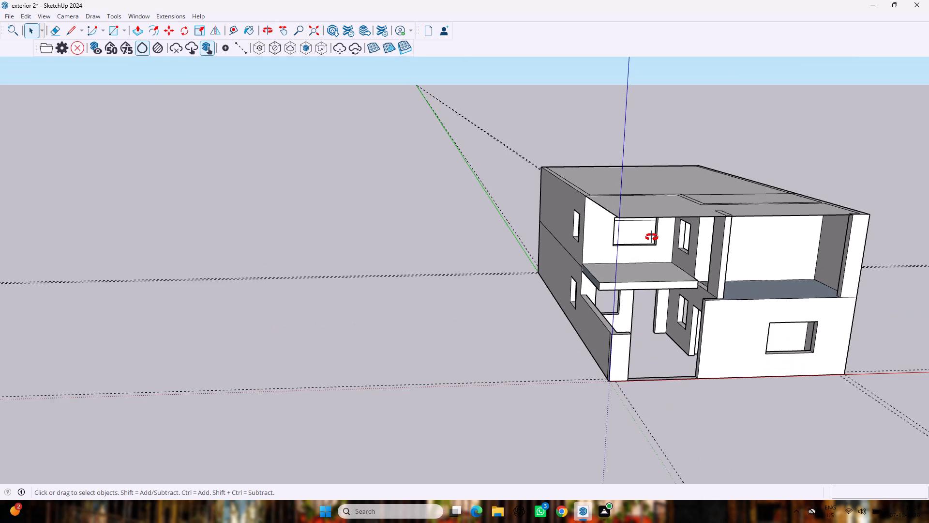
middle_click_drag(652, 237, 654, 260)
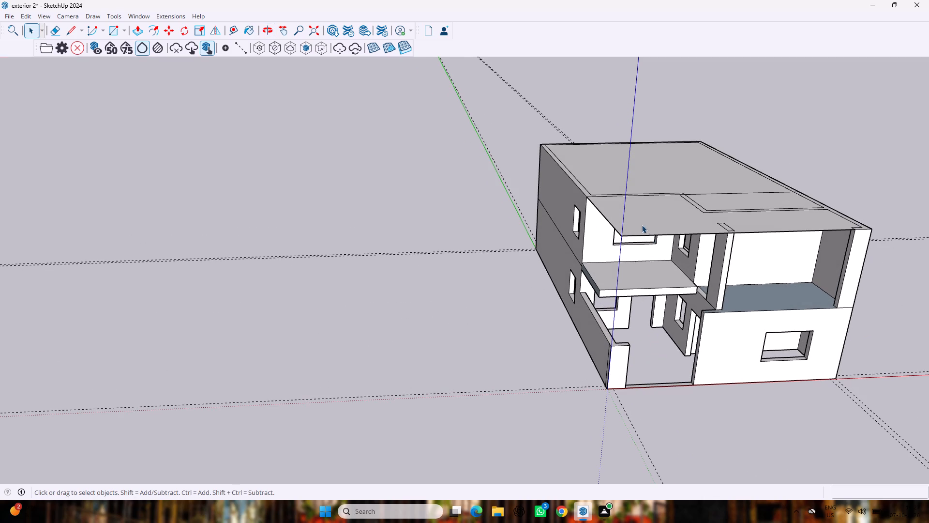
key("p")
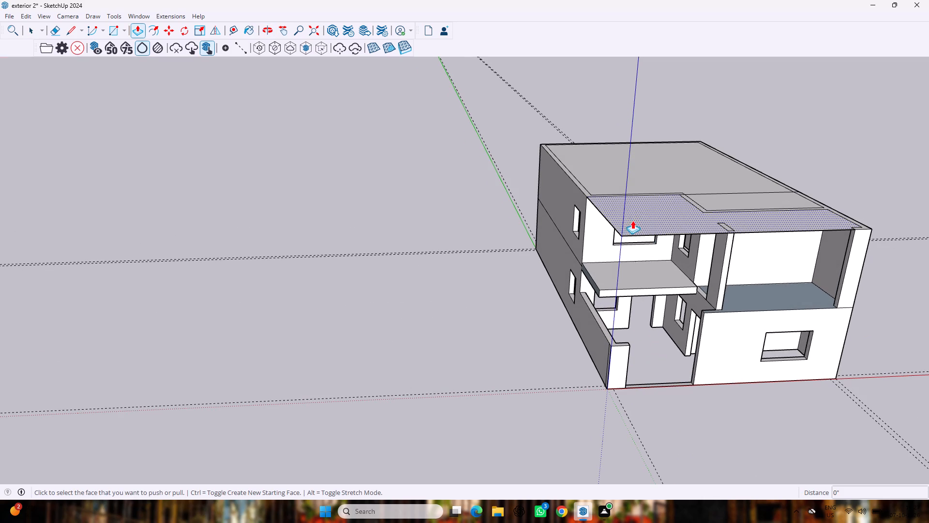
left_click_drag(638, 212, 644, 181)
type("1'")
key("Return")
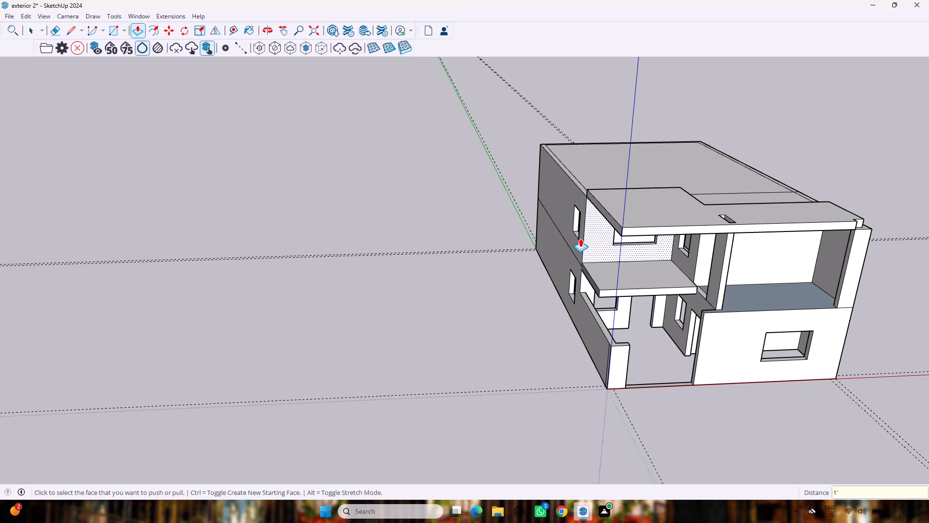
Pull the large rear roof face up 1'.
middle_click_drag(577, 238, 705, 236)
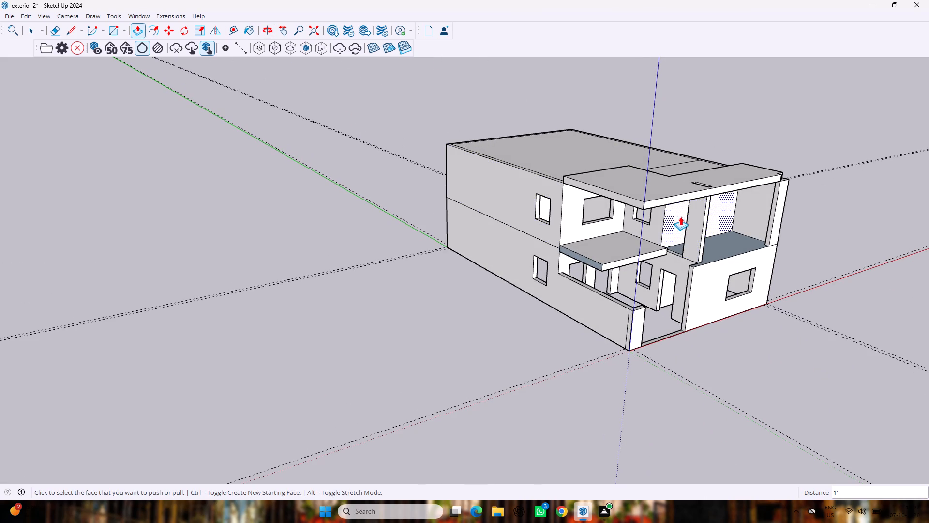
middle_click_drag(481, 146, 570, 196)
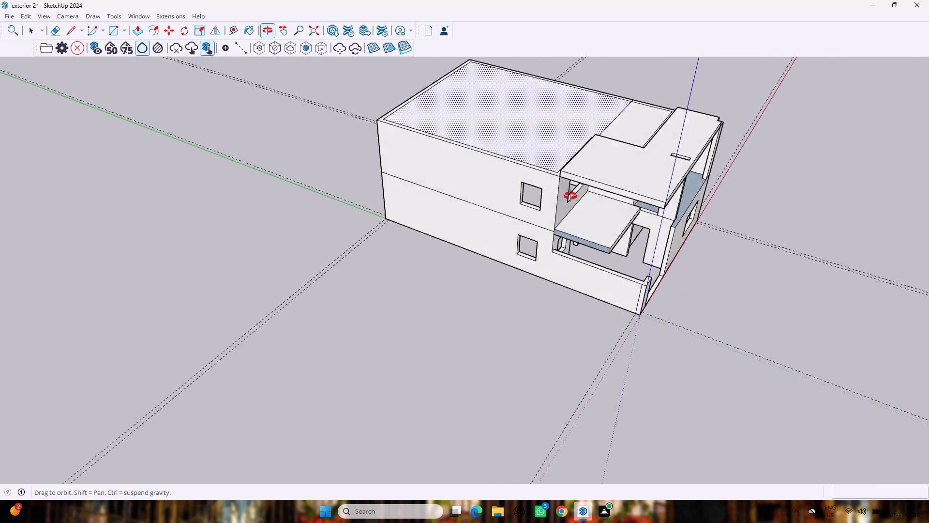
middle_click_drag(570, 196, 565, 186)
double_click(544, 132)
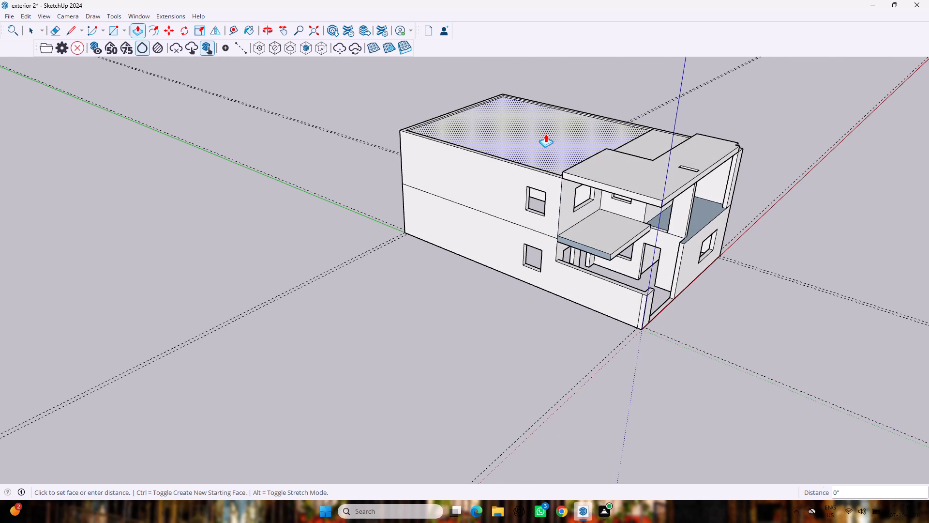
key("ctrl+z")
left_click_drag(545, 134, 547, 116)
type("1'")
key("Return")
Raise the wall-top strip around the rear roof slab by 1', flush with the slab.
middle_click_drag(724, 188, 579, 198)
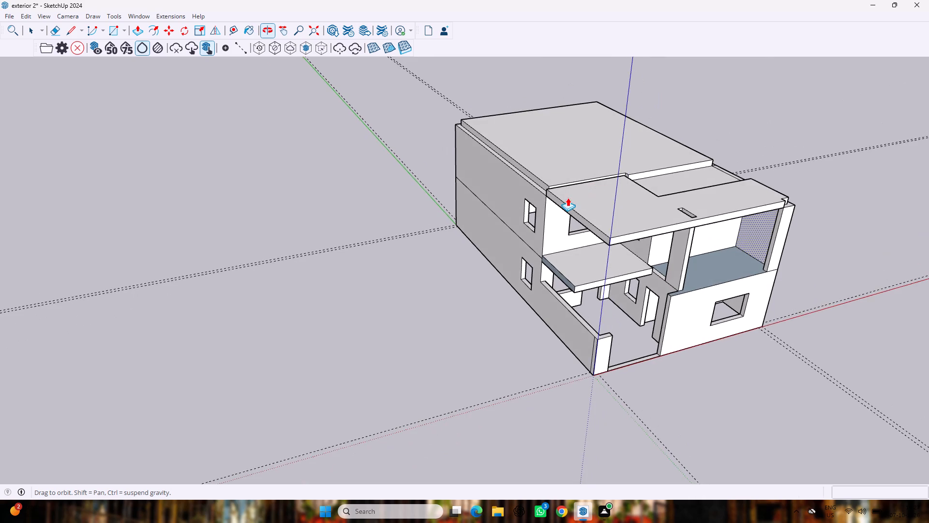
scroll(504, 169, "up", 6)
middle_click(504, 169)
middle_click(502, 166)
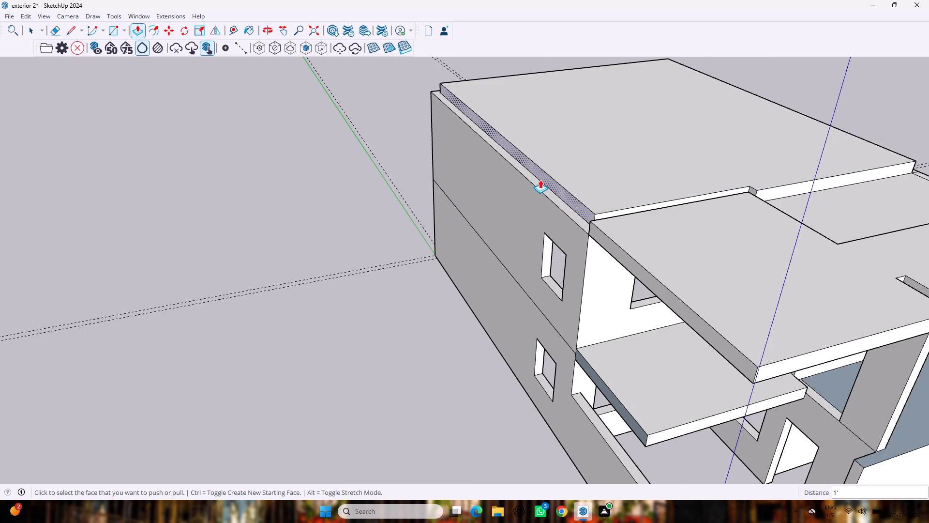
double_click(536, 182)
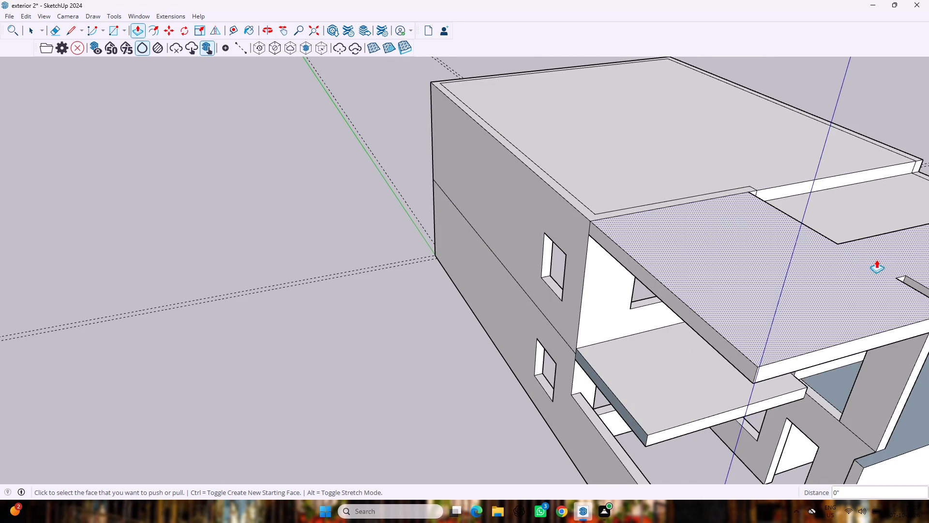
Raise the recessed roof face between the rear and front slabs by 1', flush with the rear slab.
middle_click_drag(879, 257, 697, 245)
scroll(703, 246, "down", 6)
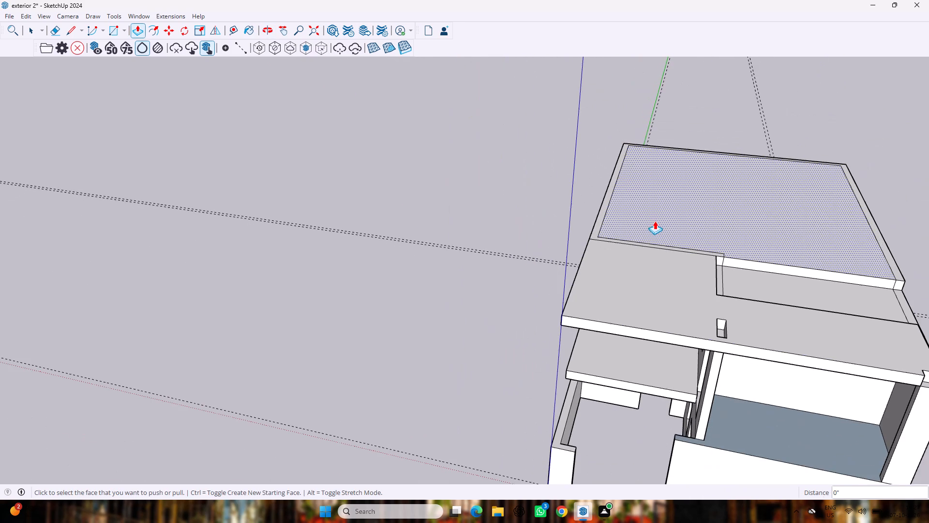
left_click(766, 277)
triple_click(766, 277)
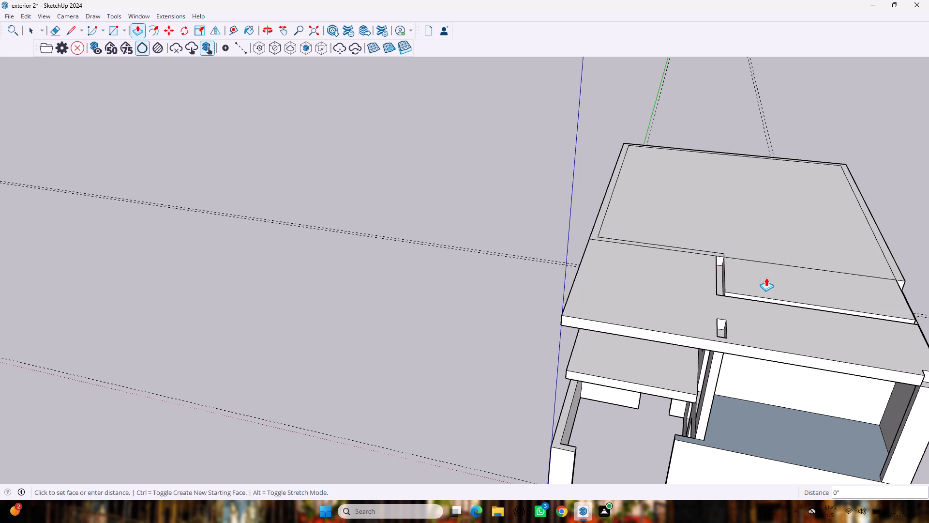
key("Escape")
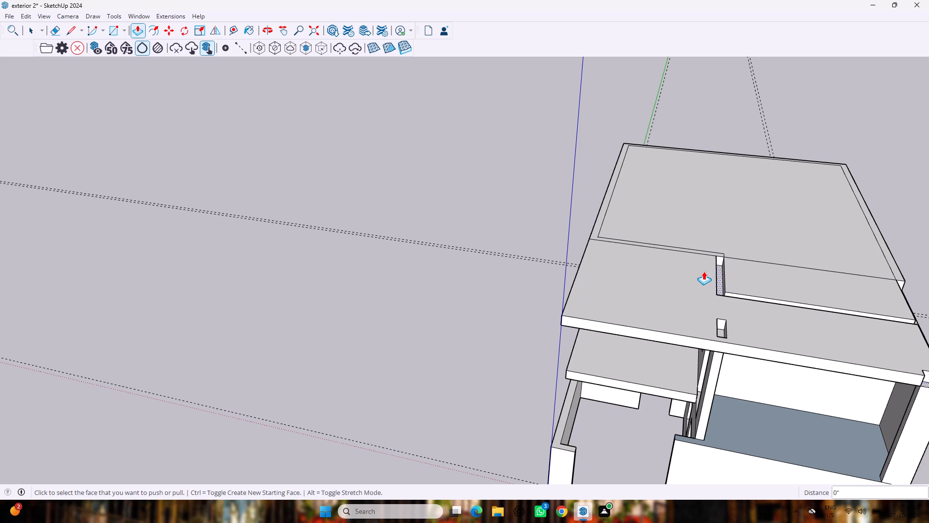
Pull the remaining sunken wall-top strip between the roof slabs up 1'.
scroll(704, 271, "up", 2)
double_click(722, 274)
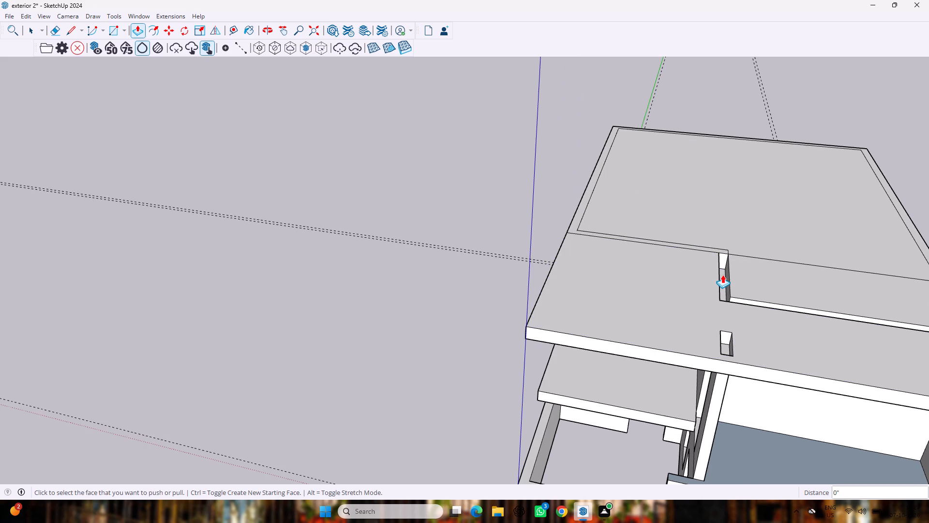
key("ctrl+z")
scroll(723, 273, "up", 4)
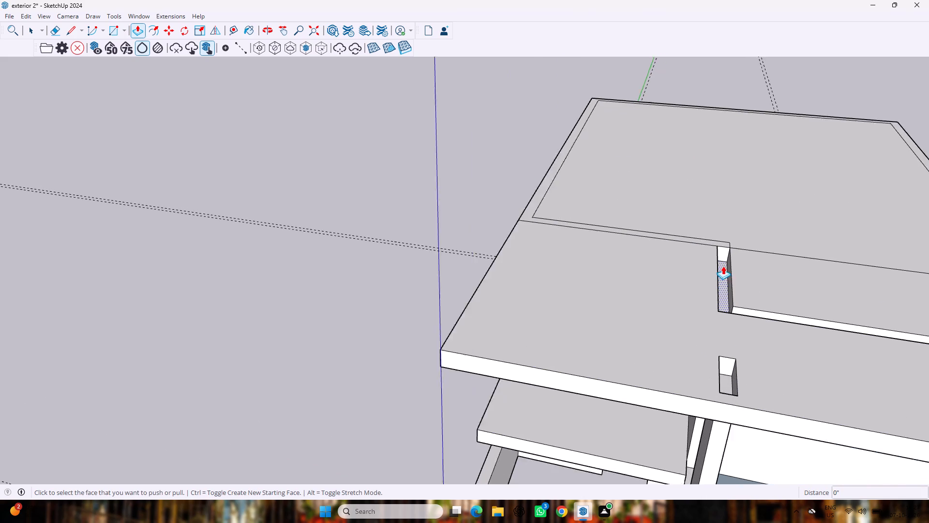
left_click_drag(723, 266, 726, 252)
type("1'")
key("Return")
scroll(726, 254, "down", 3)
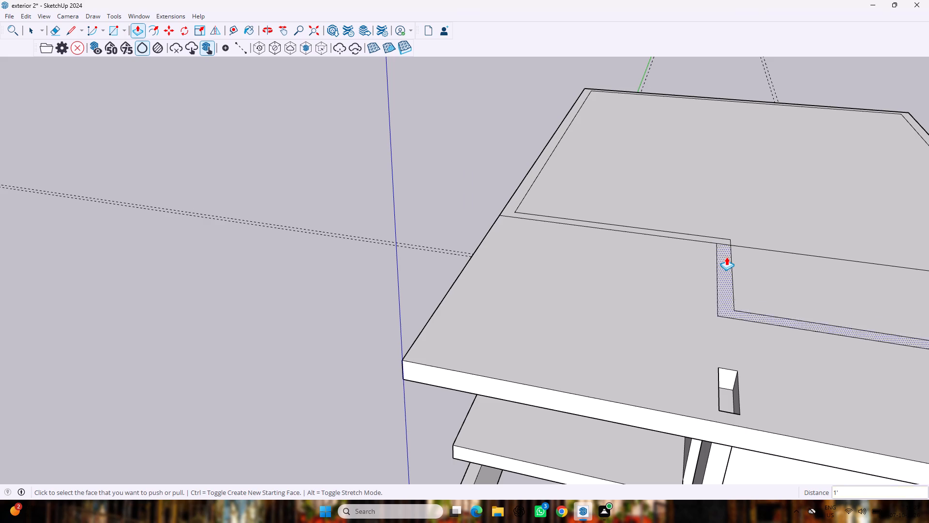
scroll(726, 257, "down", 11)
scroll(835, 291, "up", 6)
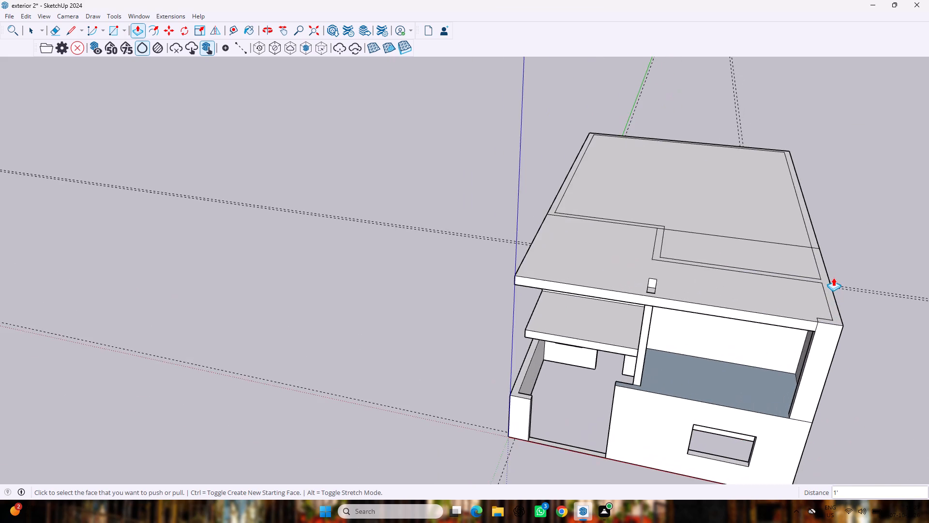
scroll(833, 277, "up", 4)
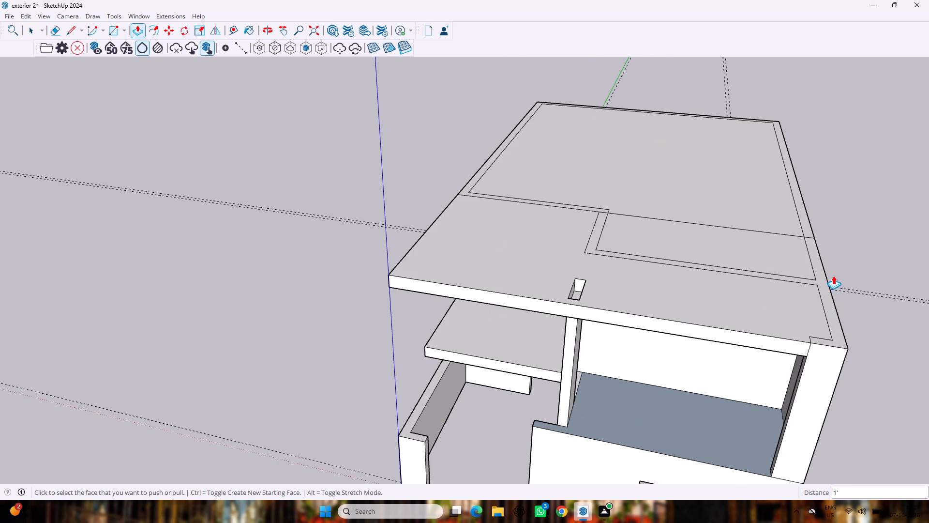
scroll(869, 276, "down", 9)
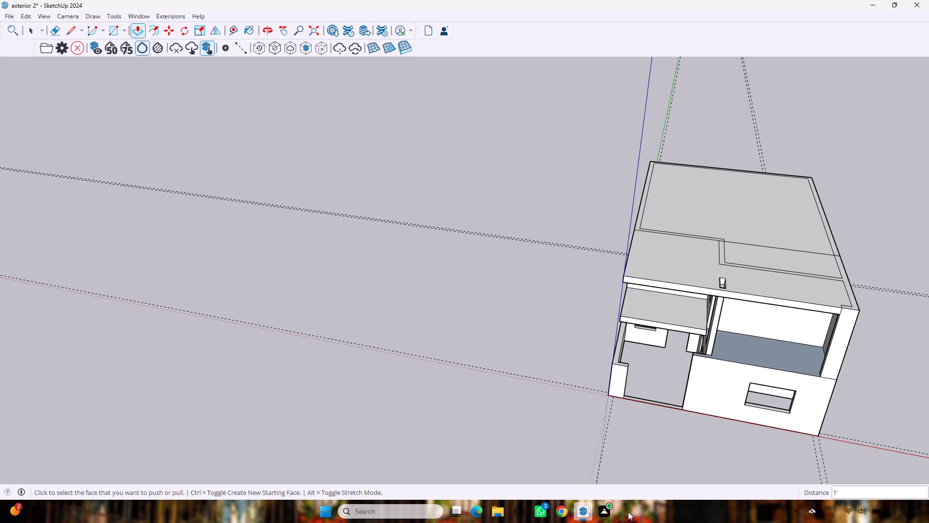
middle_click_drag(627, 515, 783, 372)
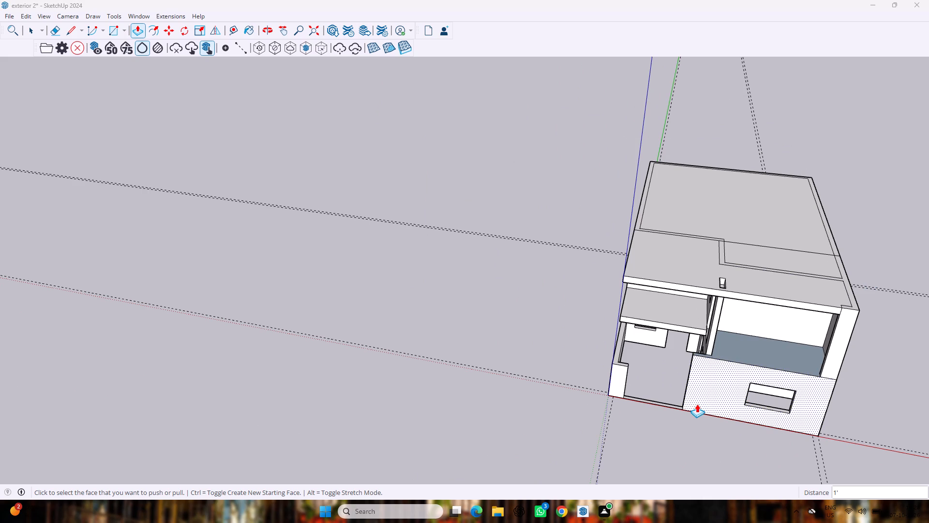
Outline a downward extension of the upper-floor corner column on the front wall, about 2'6" high and 2' wide, using the Line tool.
middle_click_drag(638, 446, 779, 328)
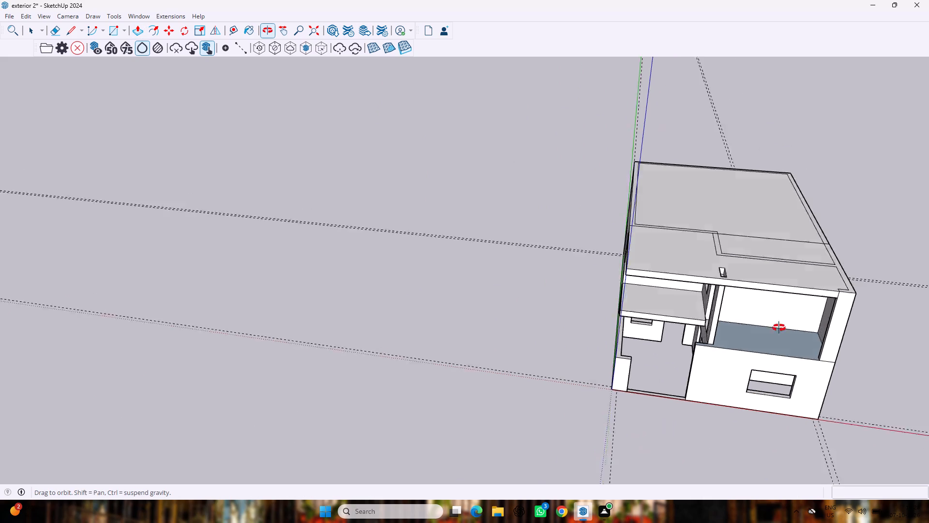
middle_click_drag(779, 328, 805, 321)
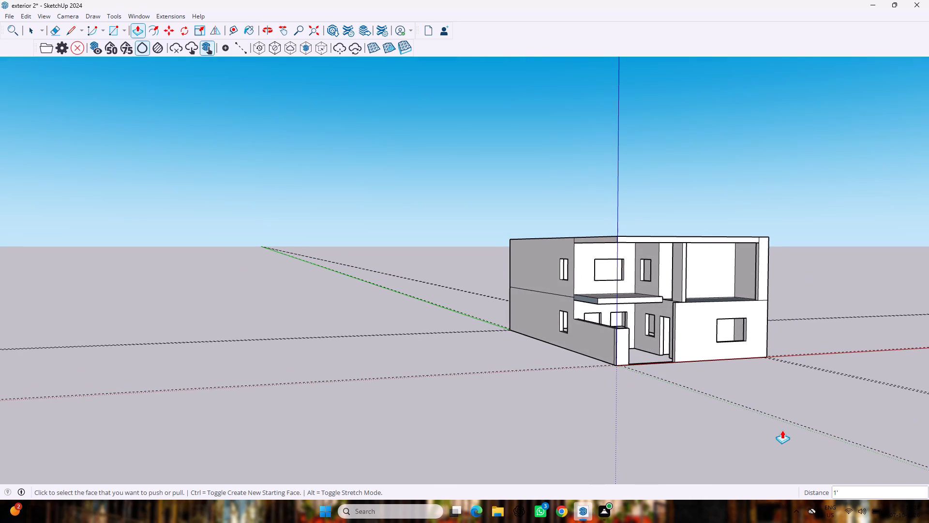
scroll(726, 258, "up", 5)
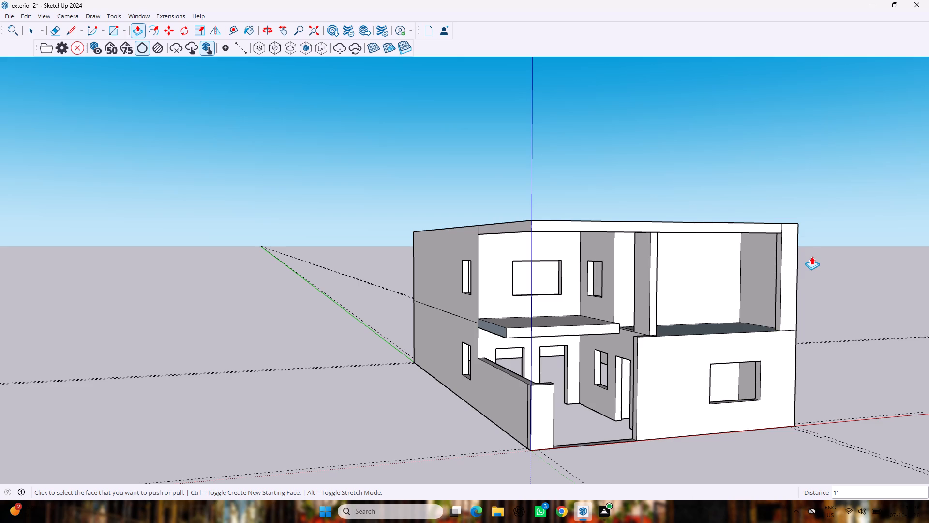
key("l")
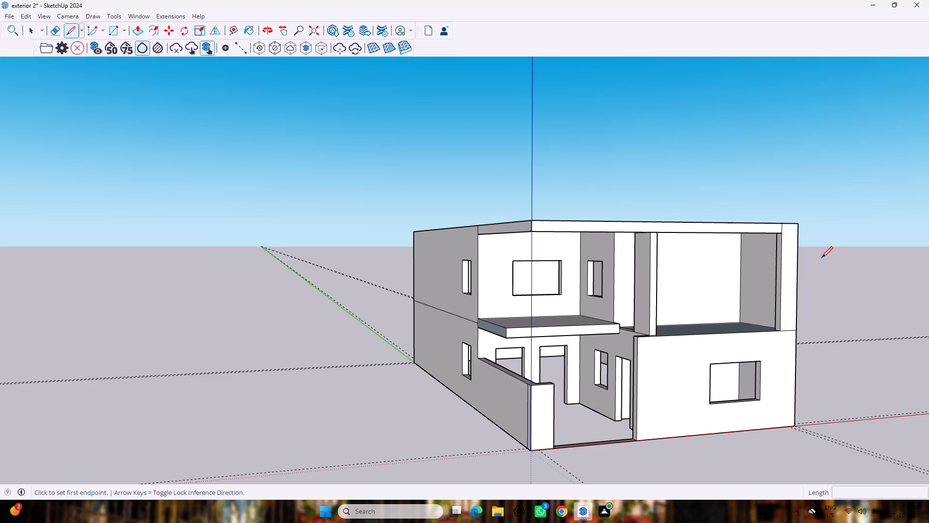
left_click(781, 333)
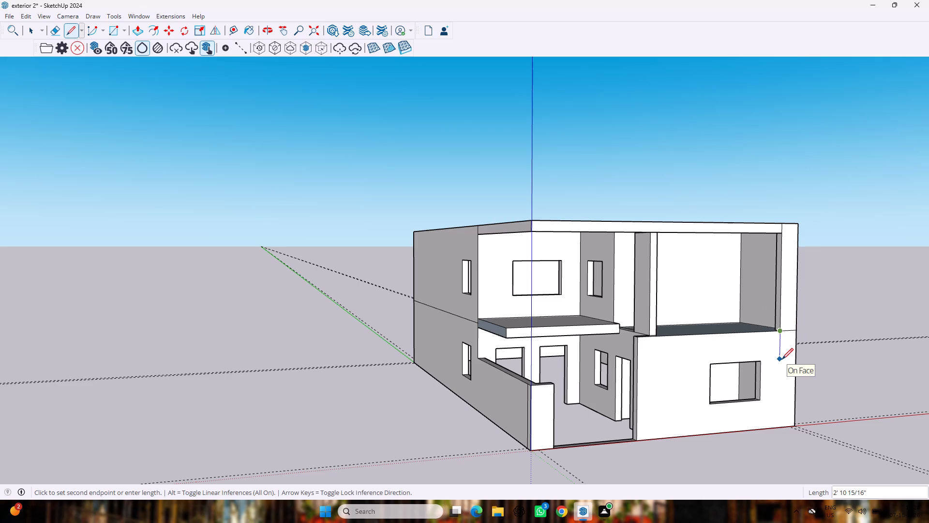
double_click(782, 355)
double_click(783, 355)
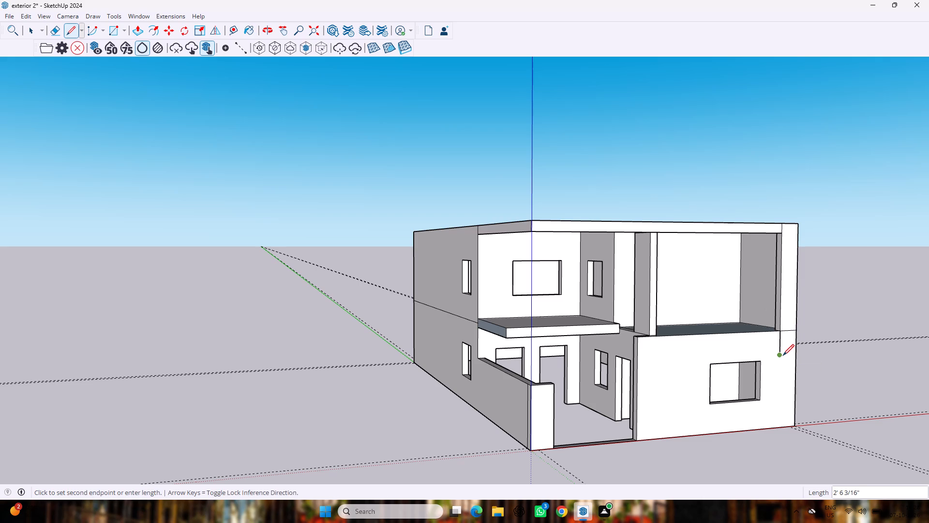
left_click(797, 351)
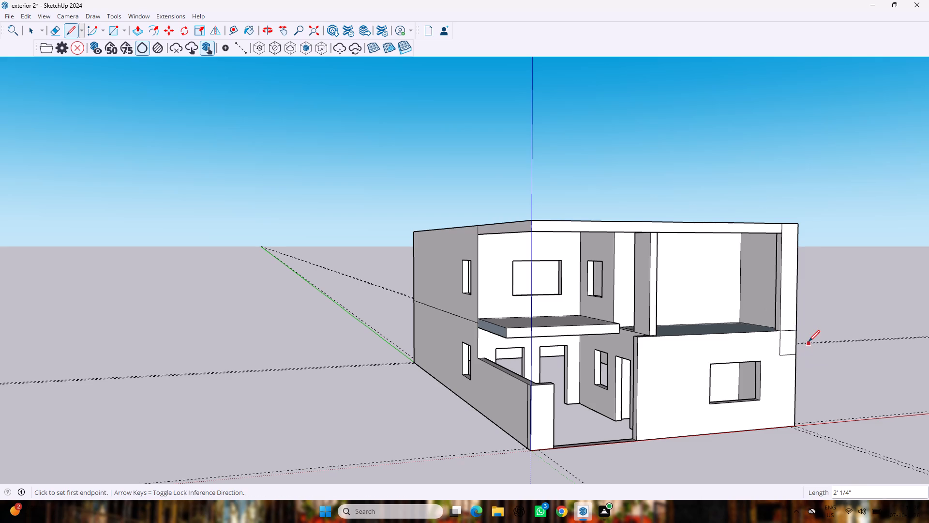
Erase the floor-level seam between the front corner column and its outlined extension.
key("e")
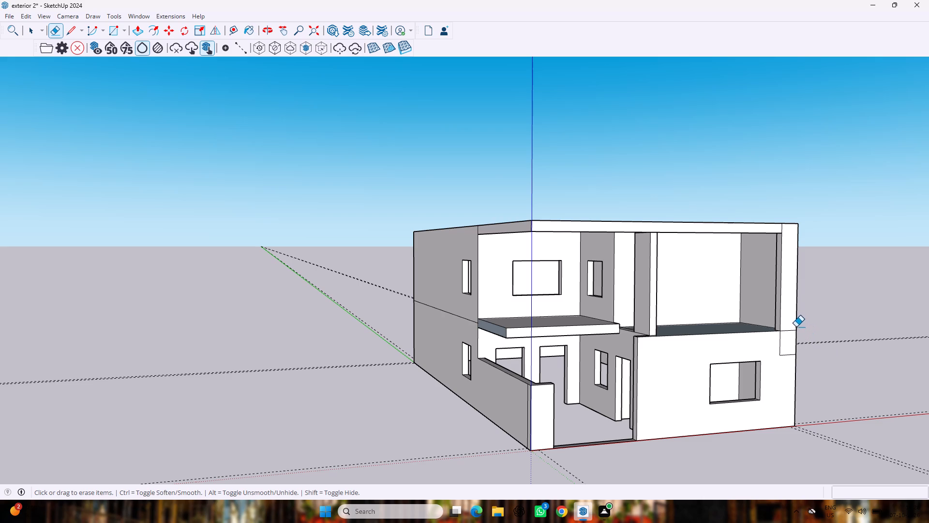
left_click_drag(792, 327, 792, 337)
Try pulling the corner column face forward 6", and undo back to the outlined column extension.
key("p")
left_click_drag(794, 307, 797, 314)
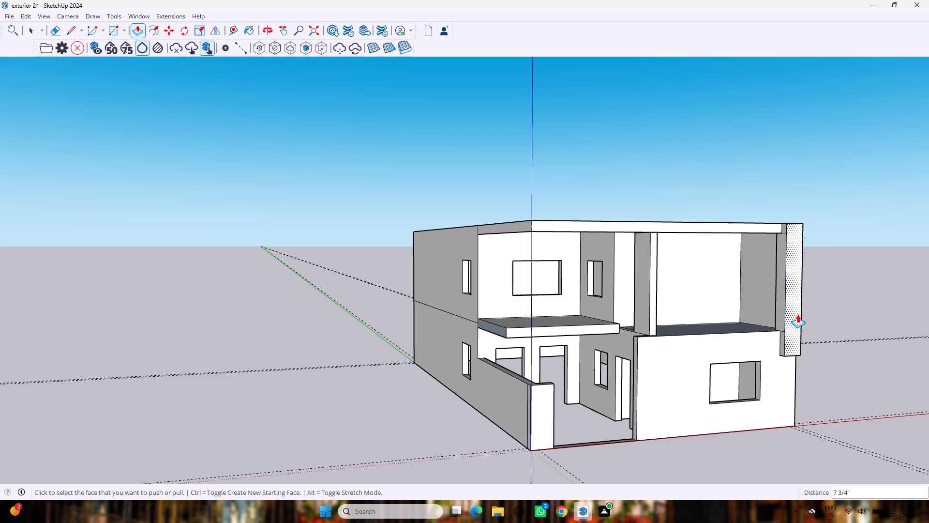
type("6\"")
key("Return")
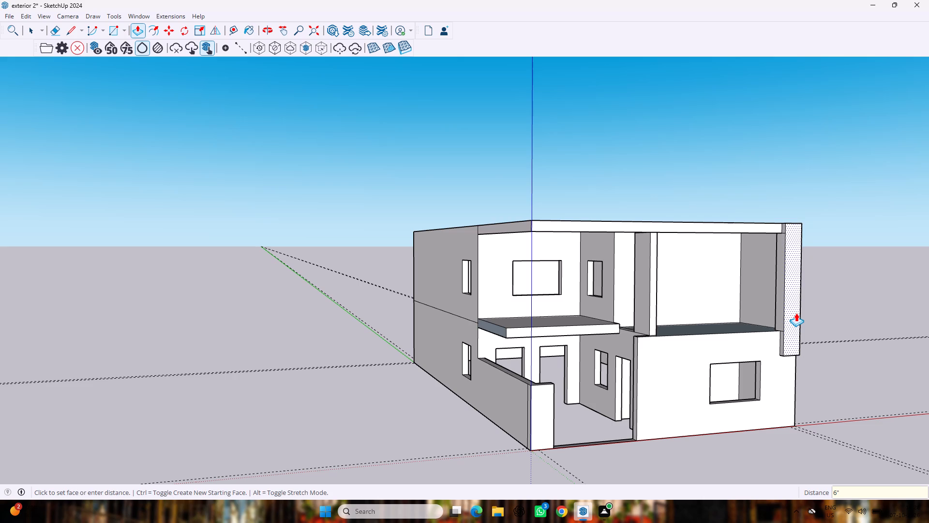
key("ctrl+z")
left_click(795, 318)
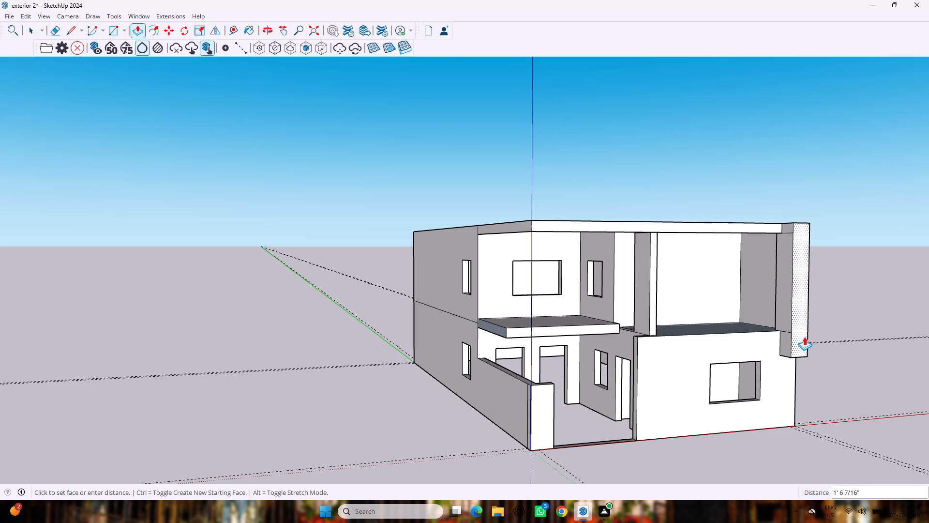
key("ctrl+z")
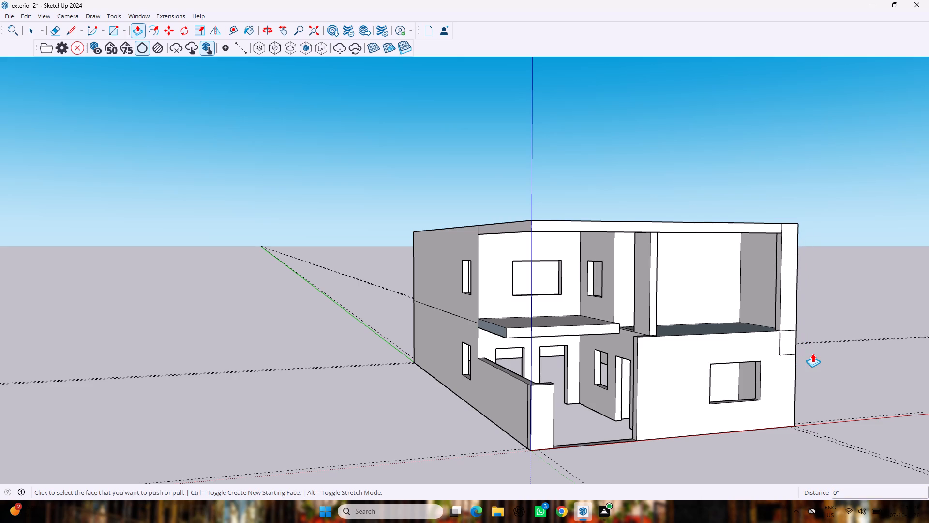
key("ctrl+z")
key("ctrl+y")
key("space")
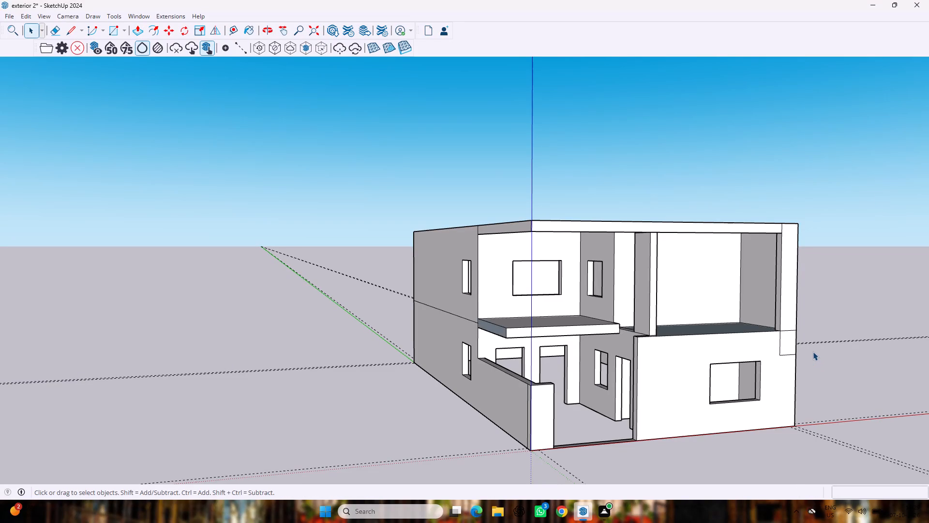
Merge the corner column with its extension by erasing the floor-level seam, and pull the combined face forward 1'.
key("e")
left_click_drag(794, 322, 794, 340)
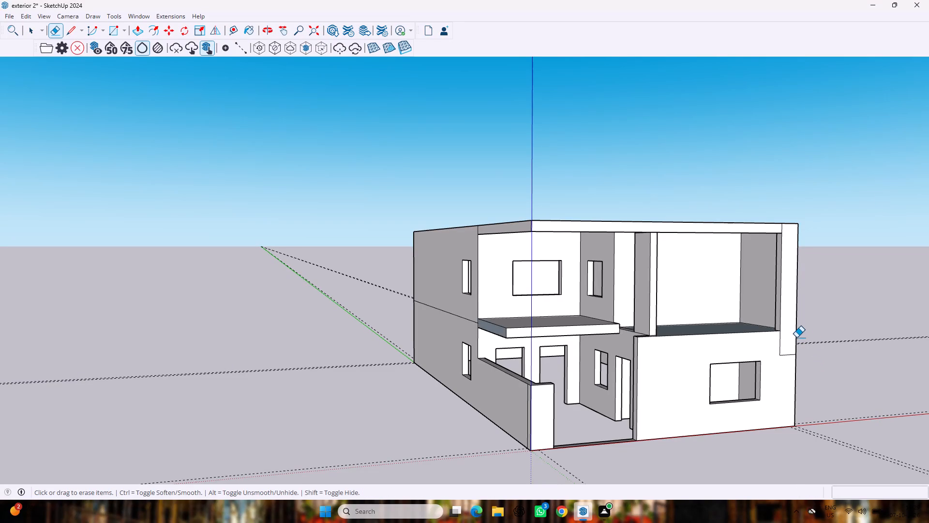
key("p")
left_click_drag(792, 328, 804, 341)
type("1'")
key("Return")
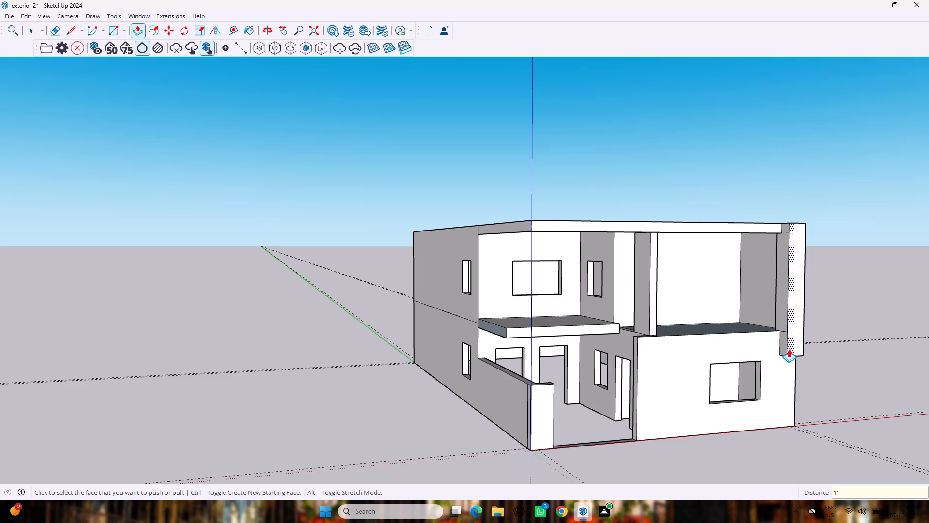
Erase the leftover floor-level seam on the inner side of the projecting corner column.
scroll(785, 357, "up", 3)
key("e")
scroll(752, 338, "up", 2)
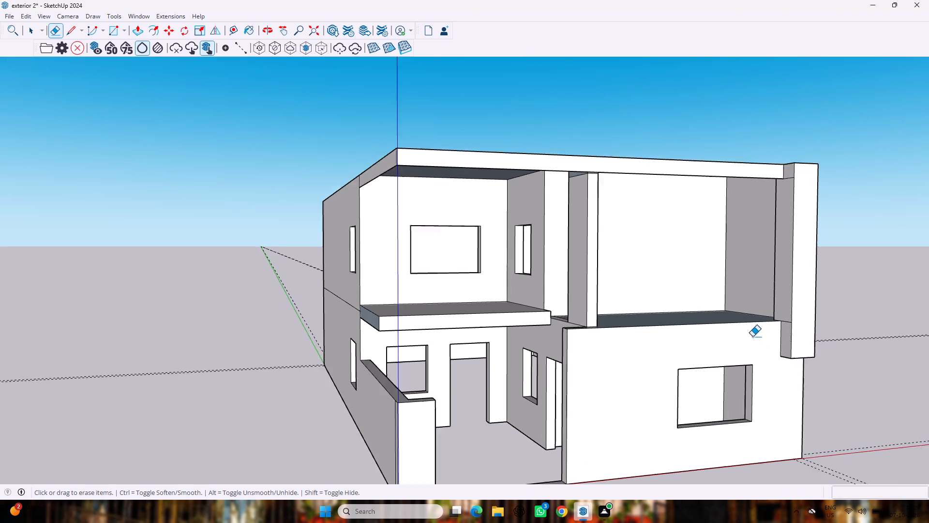
scroll(752, 337, "up", 2)
left_click_drag(797, 319, 799, 326)
left_click_drag(795, 309, 800, 329)
middle_click_drag(897, 346, 767, 342)
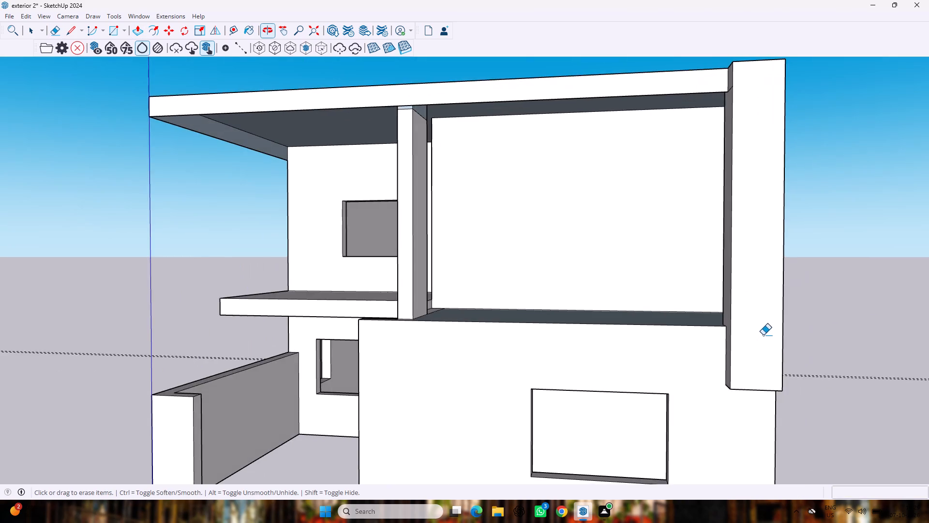
Push the side face of the front roof overhang above the balcony inward about 2'7", and a further 1'8".
scroll(763, 335, "down", 9)
middle_click_drag(732, 336, 844, 363)
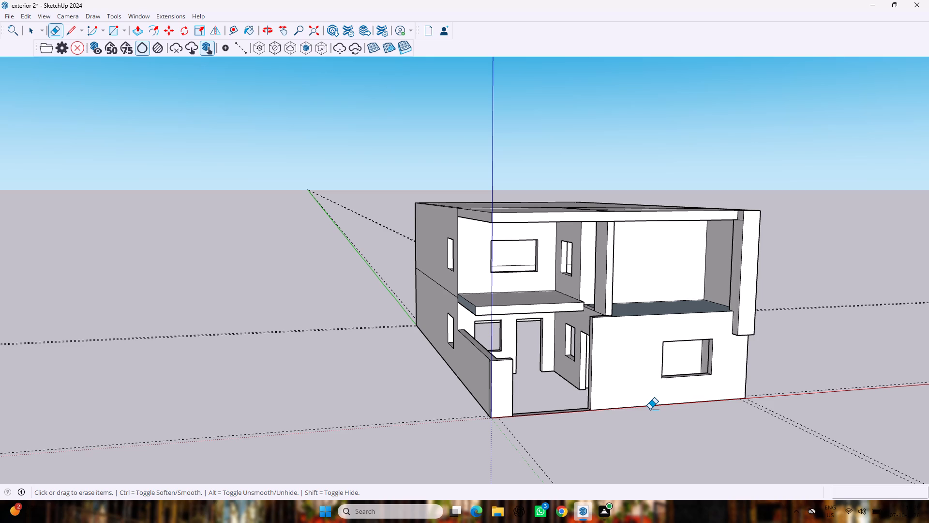
middle_click_drag(505, 273, 637, 228)
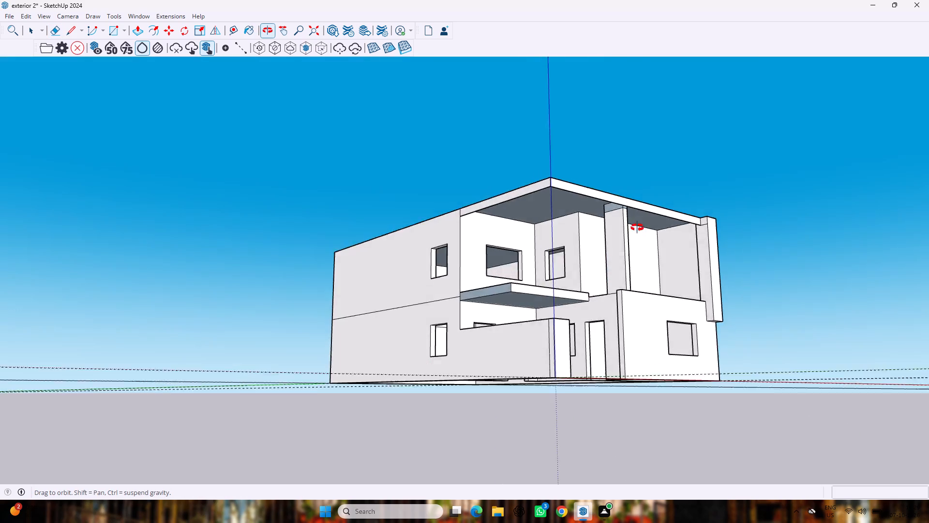
middle_click_drag(637, 228, 619, 308)
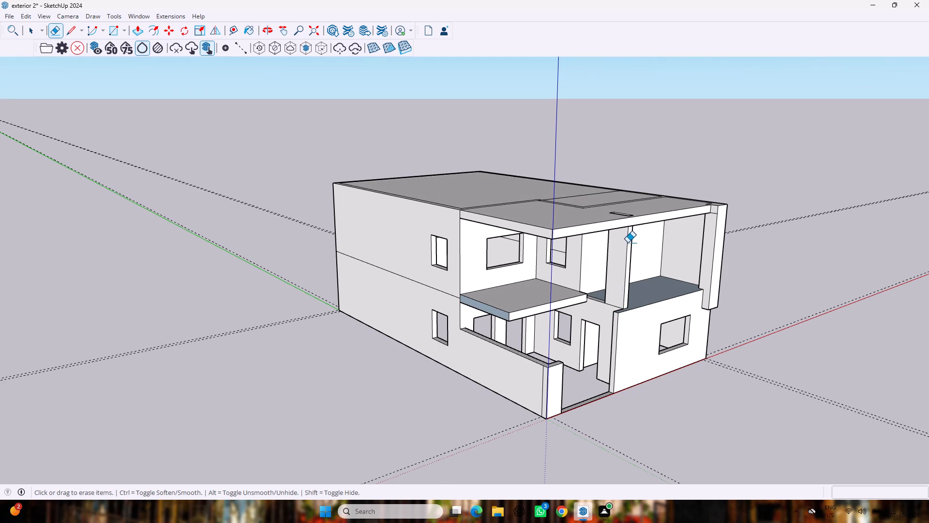
scroll(660, 209, "up", 3)
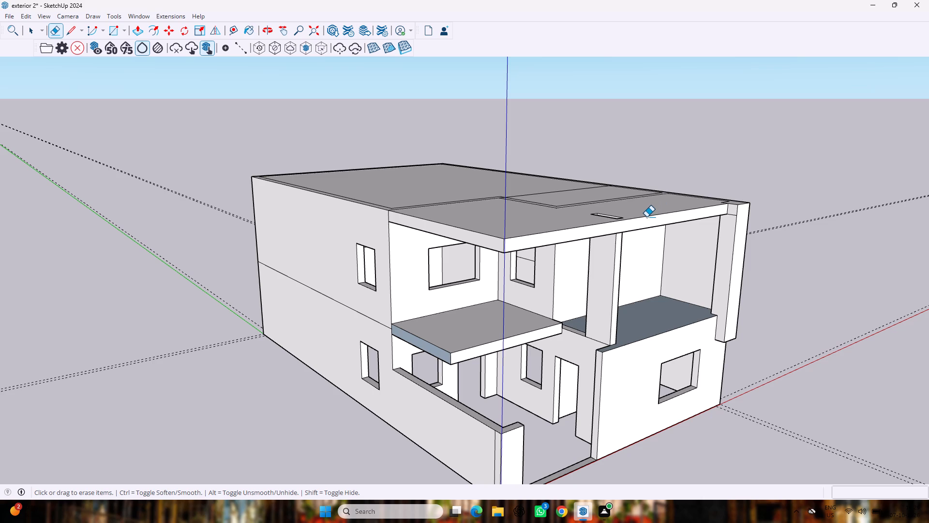
key("space")
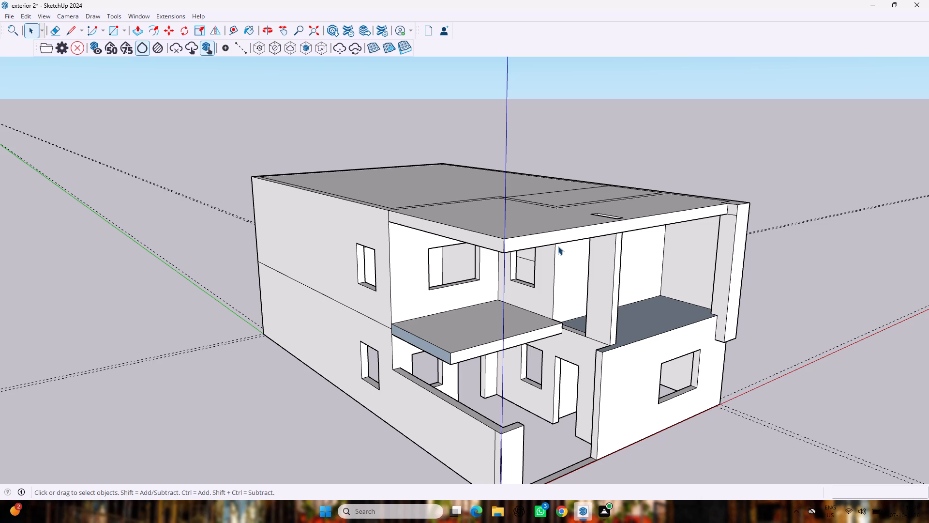
key("p")
middle_click_drag(385, 216, 484, 244)
left_click_drag(498, 243, 514, 237)
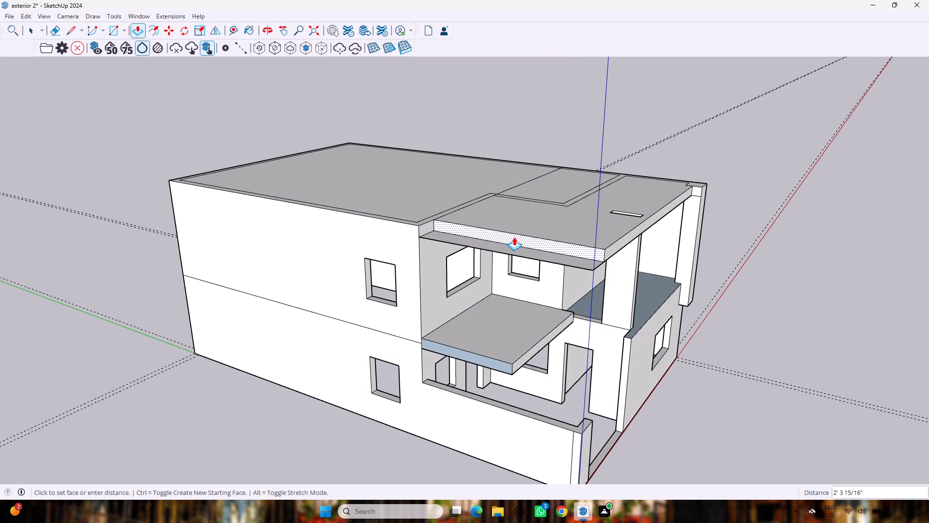
left_click_drag(514, 237, 514, 237)
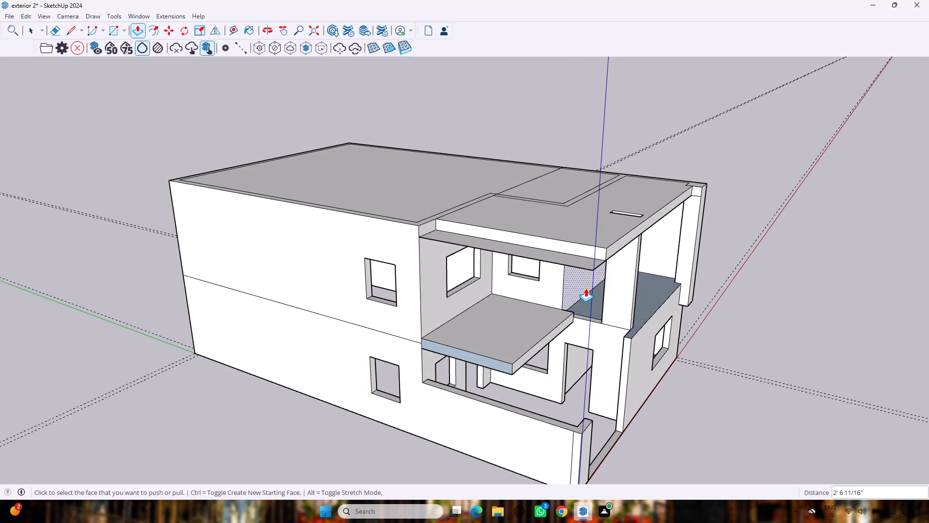
left_click_drag(568, 246, 577, 242)
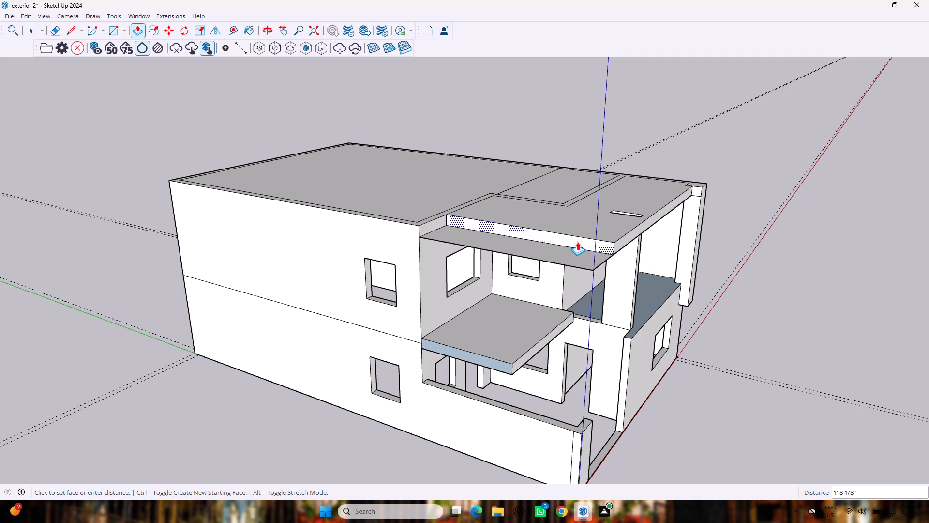
left_click_drag(577, 242, 580, 243)
key("space")
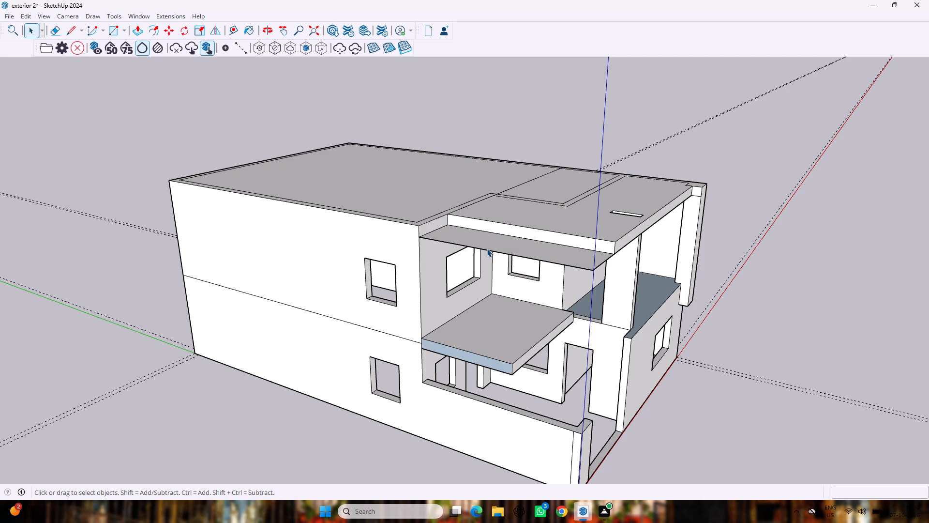
Erase the leftover underside face of the shortened roof overhang, the seam on the adjoining wall and the stray edge at the front corner.
key("e")
scroll(435, 230, "up", 2)
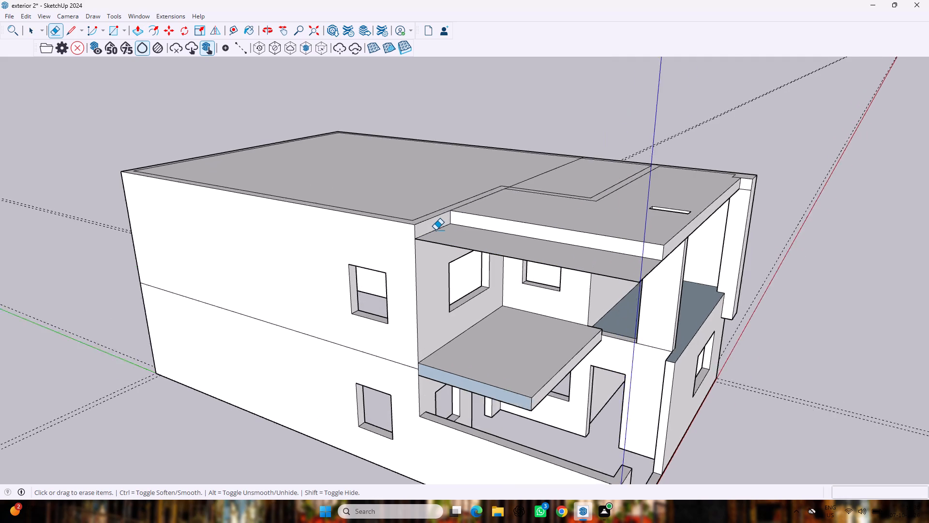
scroll(435, 230, "up", 3)
left_click_drag(436, 233, 435, 237)
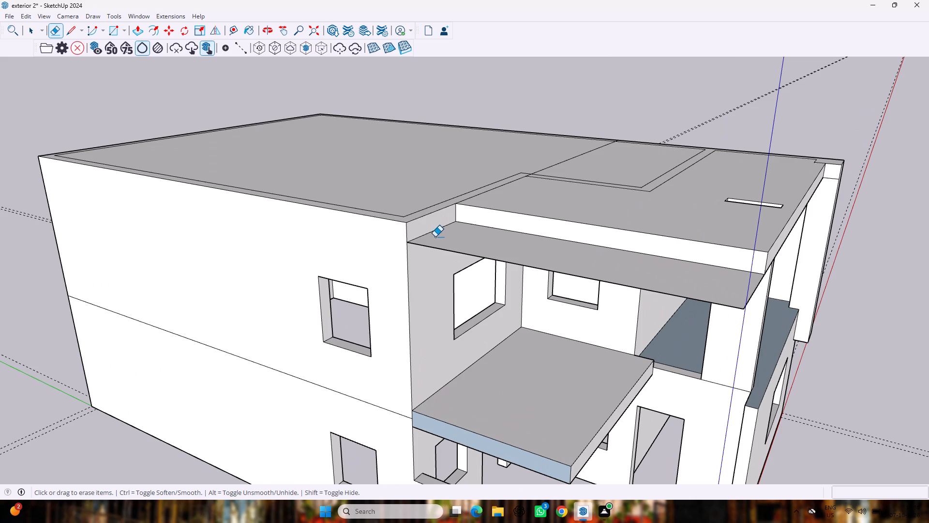
left_click_drag(435, 237, 452, 259)
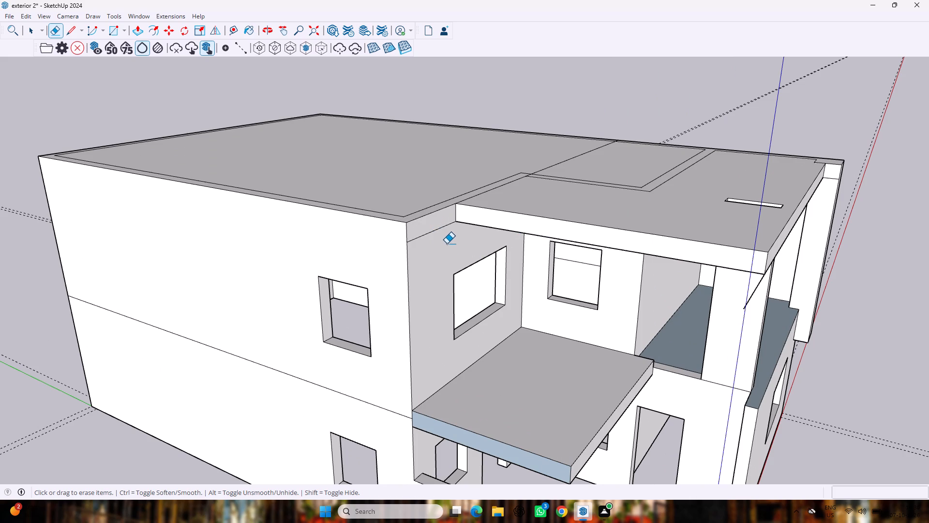
left_click_drag(439, 232, 439, 238)
left_click_drag(439, 238, 434, 226)
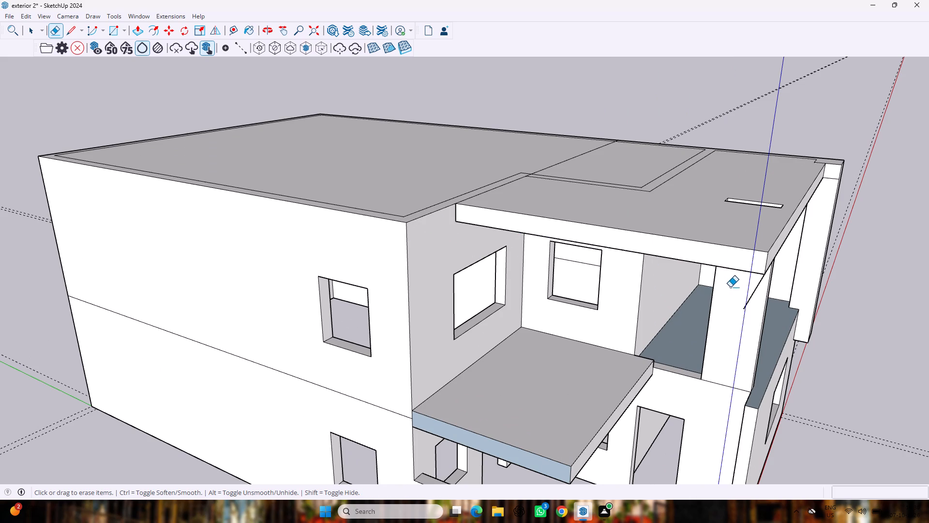
left_click_drag(741, 297, 752, 302)
middle_click_drag(809, 271, 809, 271)
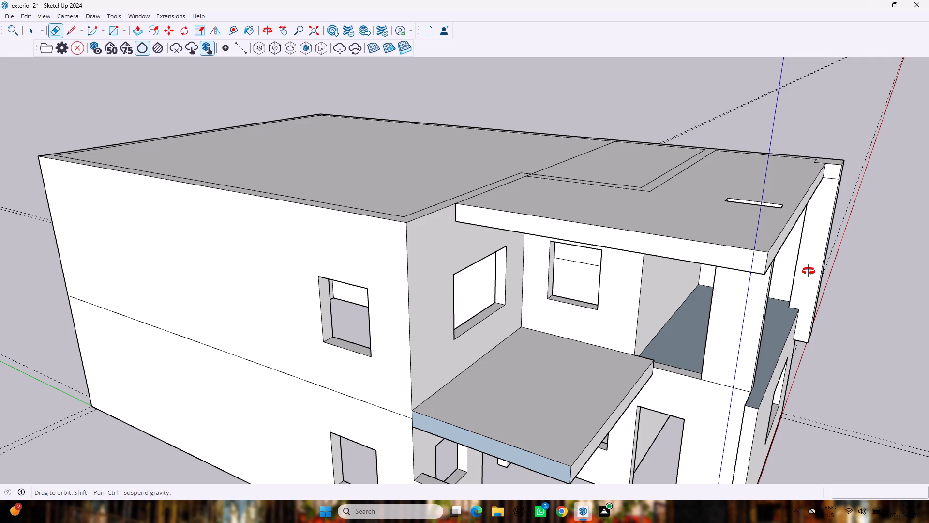
middle_click_drag(809, 271, 558, 197)
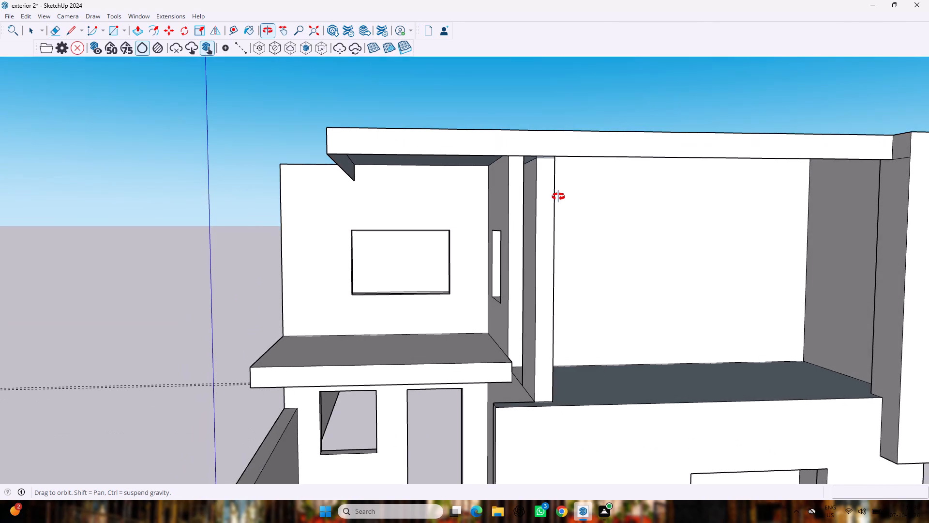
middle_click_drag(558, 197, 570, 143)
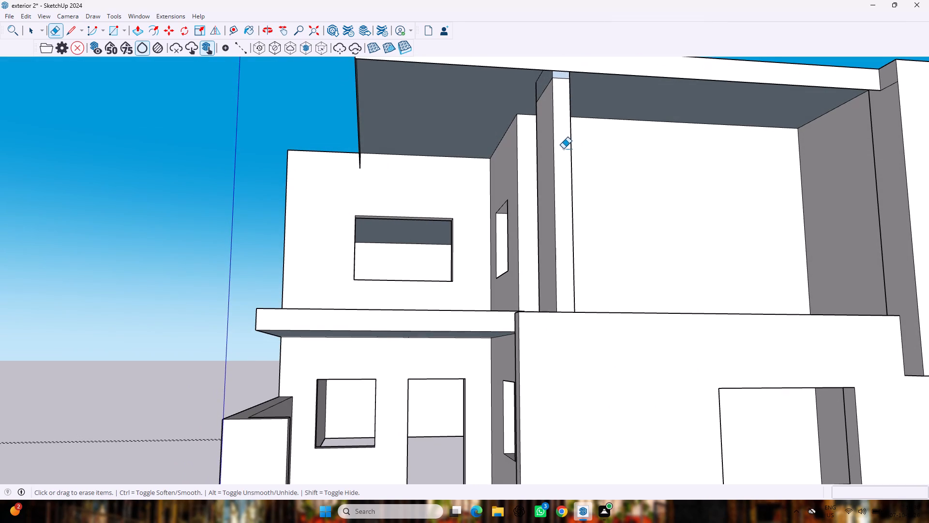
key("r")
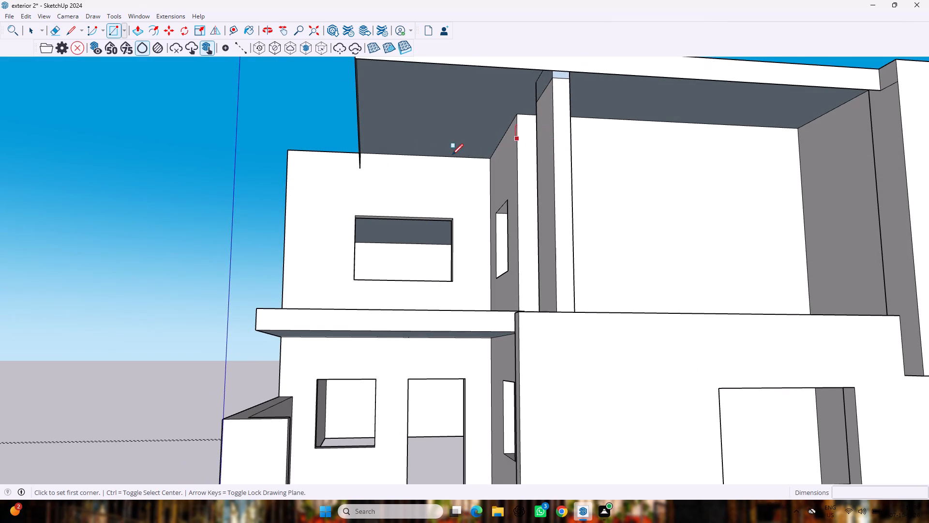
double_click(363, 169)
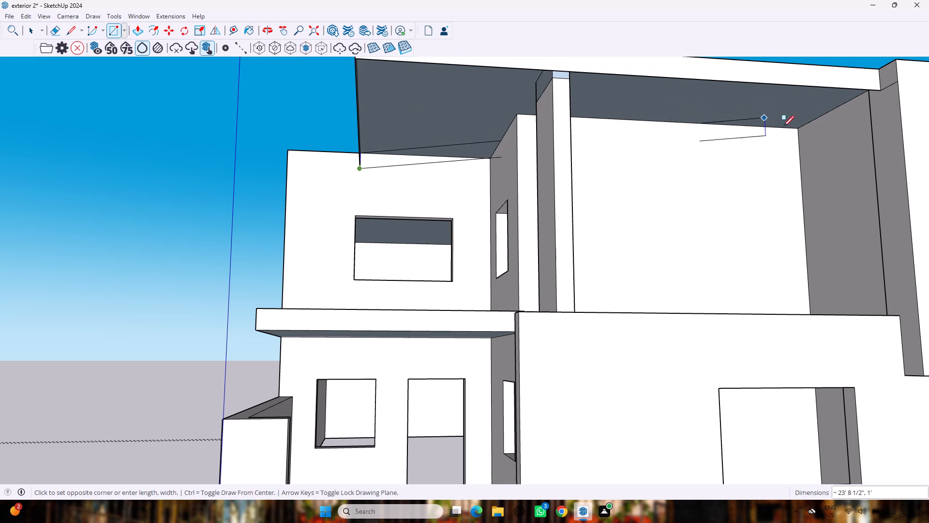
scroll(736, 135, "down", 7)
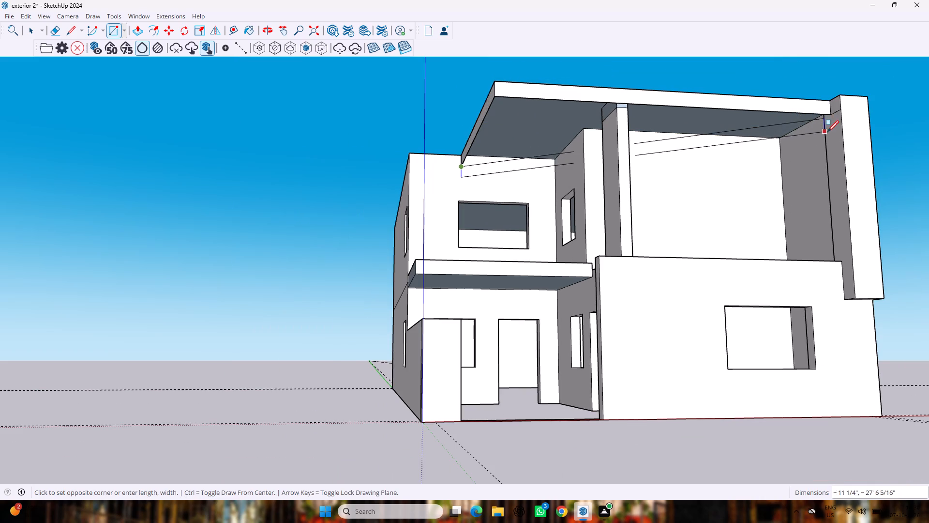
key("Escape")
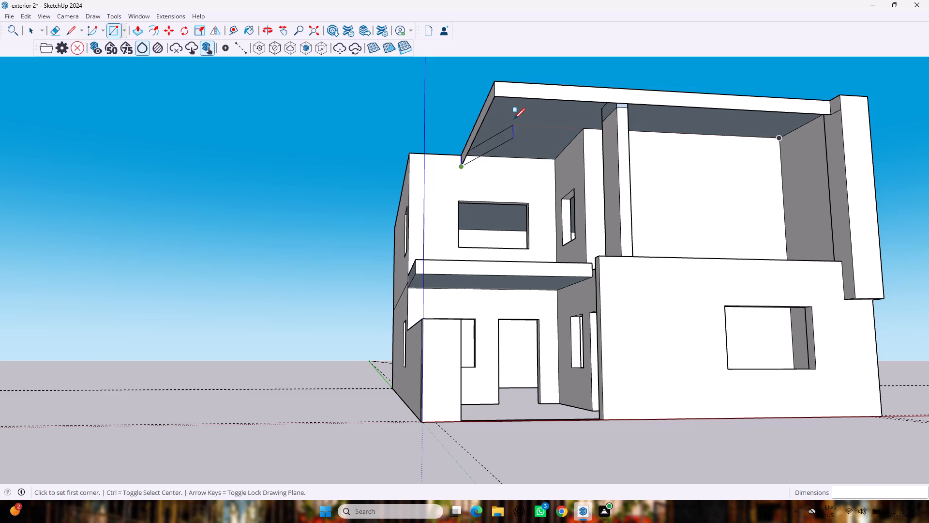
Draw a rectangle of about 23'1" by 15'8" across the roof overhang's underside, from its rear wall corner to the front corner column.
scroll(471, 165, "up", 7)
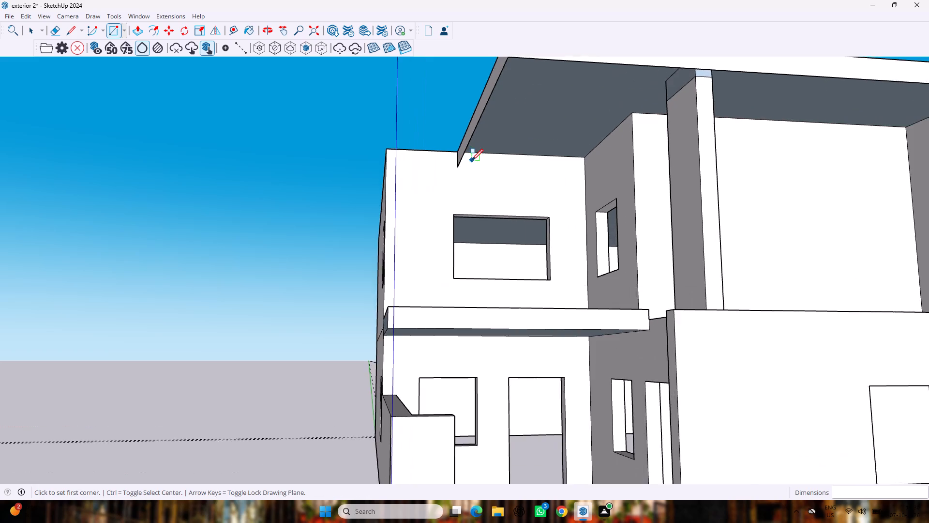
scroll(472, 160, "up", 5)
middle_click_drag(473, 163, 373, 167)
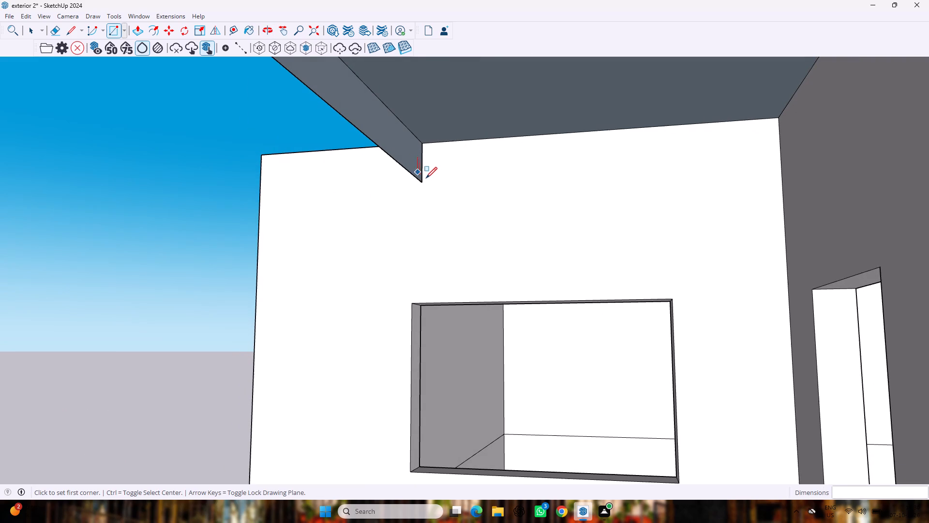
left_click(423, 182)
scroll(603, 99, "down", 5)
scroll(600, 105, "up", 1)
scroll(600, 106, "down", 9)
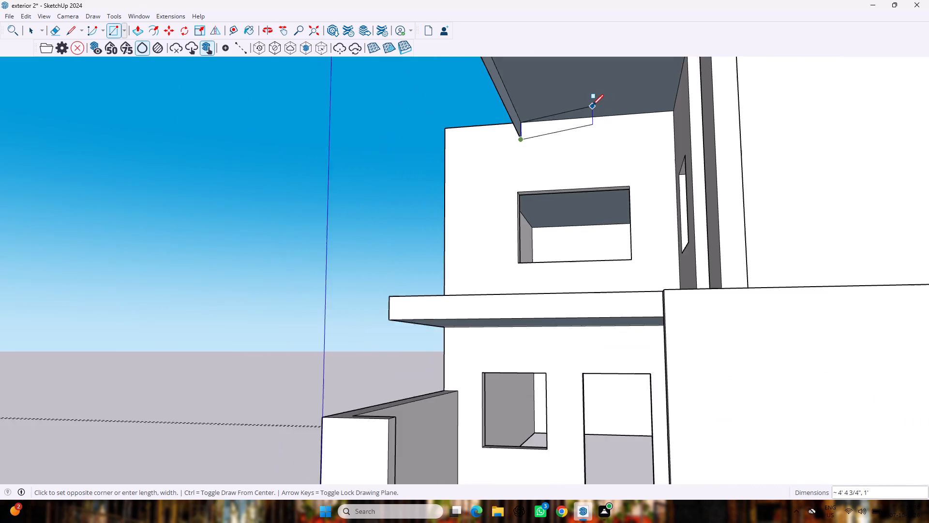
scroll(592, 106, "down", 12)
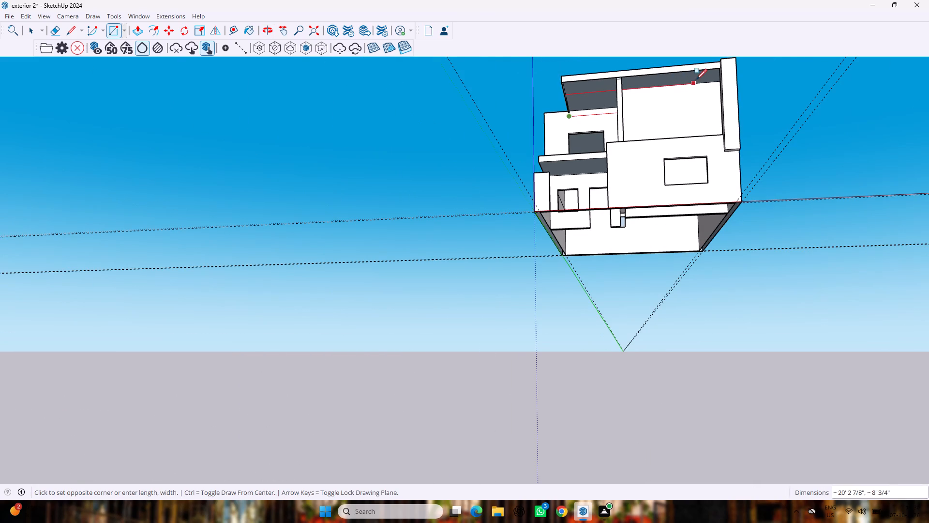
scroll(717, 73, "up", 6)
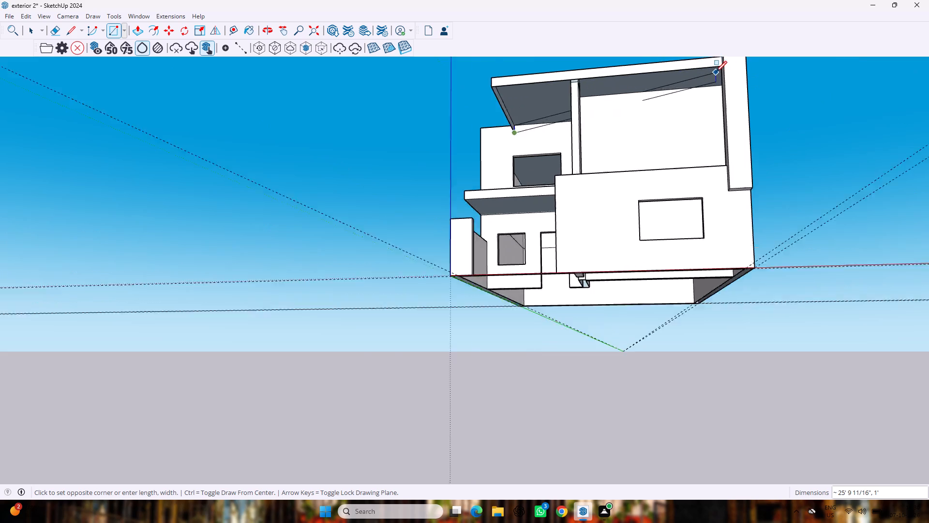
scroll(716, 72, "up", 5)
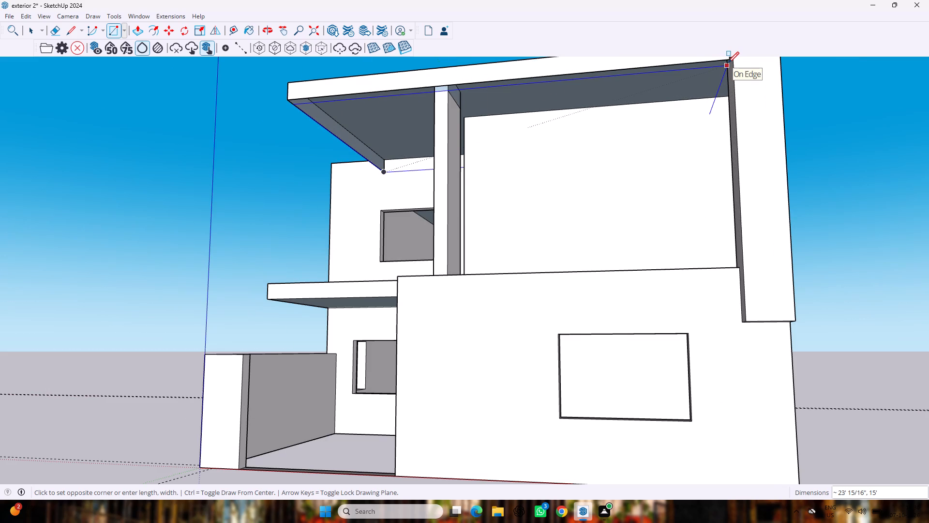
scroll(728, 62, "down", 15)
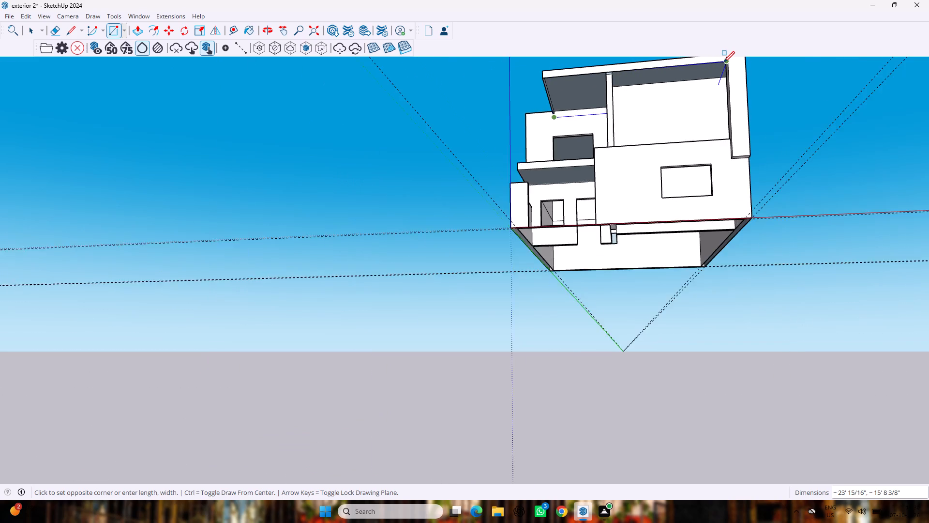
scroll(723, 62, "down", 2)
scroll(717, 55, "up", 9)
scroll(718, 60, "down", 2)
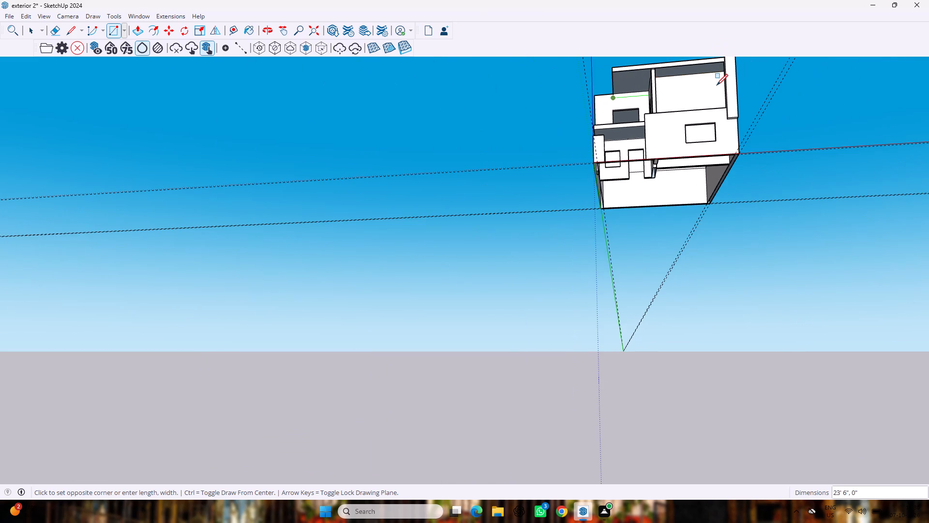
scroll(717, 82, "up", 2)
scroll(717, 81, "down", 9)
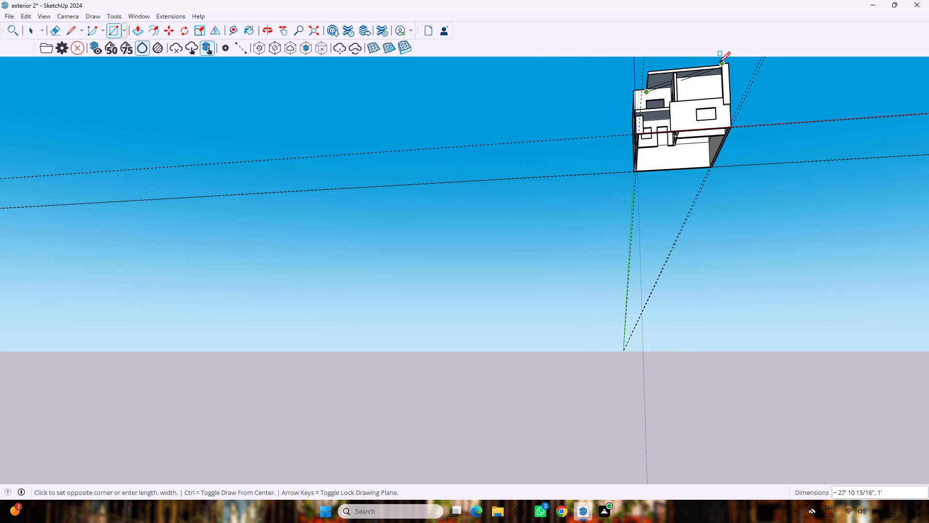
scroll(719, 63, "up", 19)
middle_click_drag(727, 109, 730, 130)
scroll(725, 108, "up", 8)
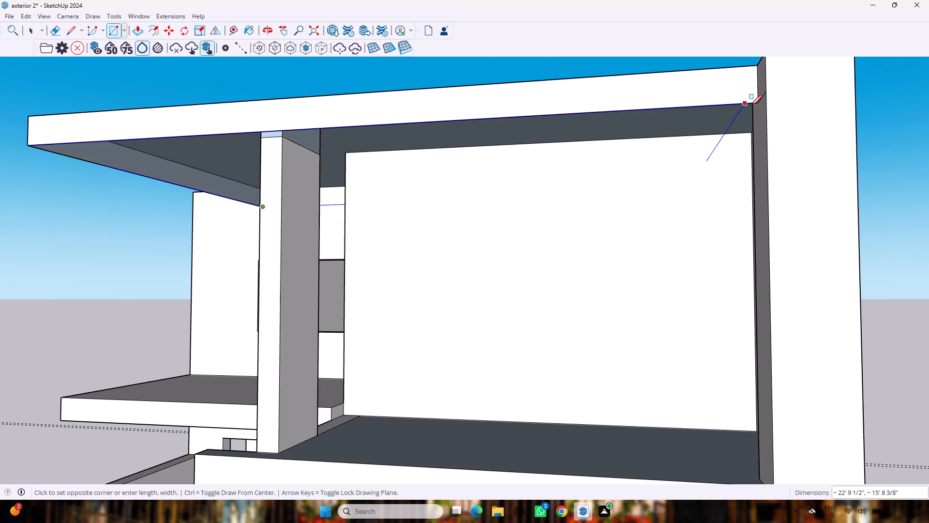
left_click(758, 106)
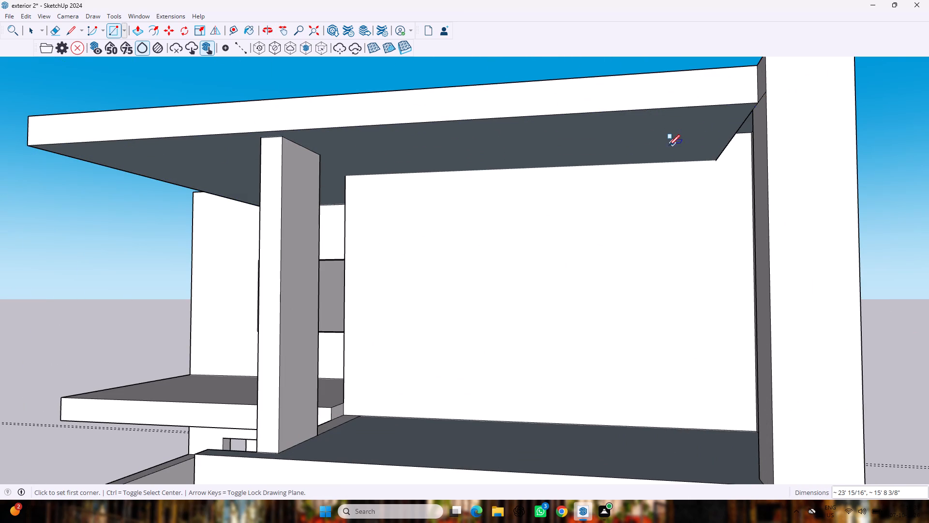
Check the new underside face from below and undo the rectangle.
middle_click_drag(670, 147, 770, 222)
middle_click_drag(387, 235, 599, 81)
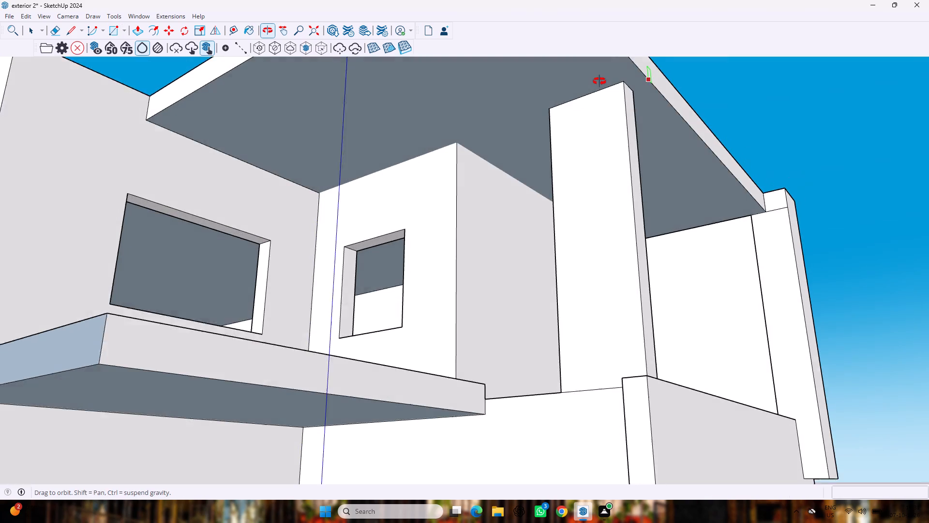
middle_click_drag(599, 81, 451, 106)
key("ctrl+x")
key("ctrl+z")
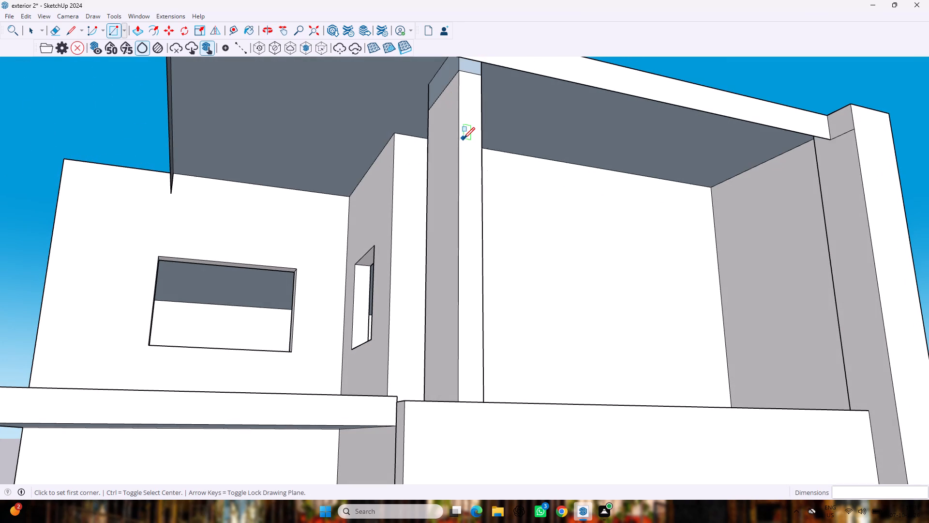
Close the roof overhang's underside with a rectangle of about 23'1" by 15'8", from its rear wall corner to the front corner column.
left_click(174, 192)
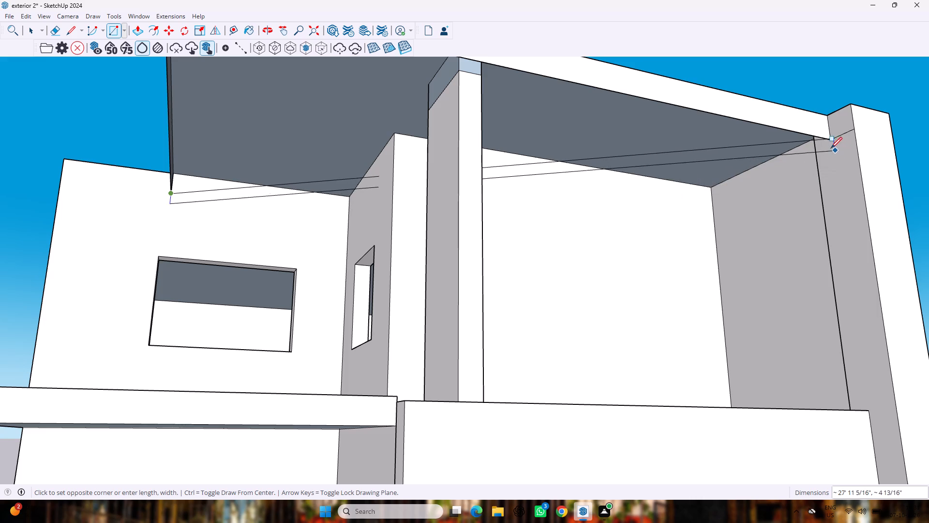
left_click(829, 142)
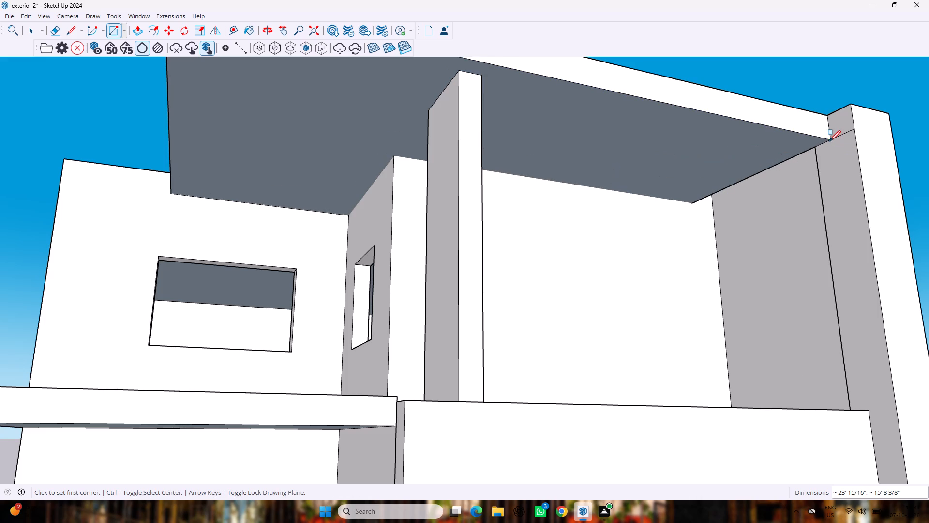
Erase the leftover seam near the top of the front corner column's inner face, beside the roof slab.
middle_click_drag(867, 144, 928, 332)
key("space")
scroll(924, 330, "down", 6)
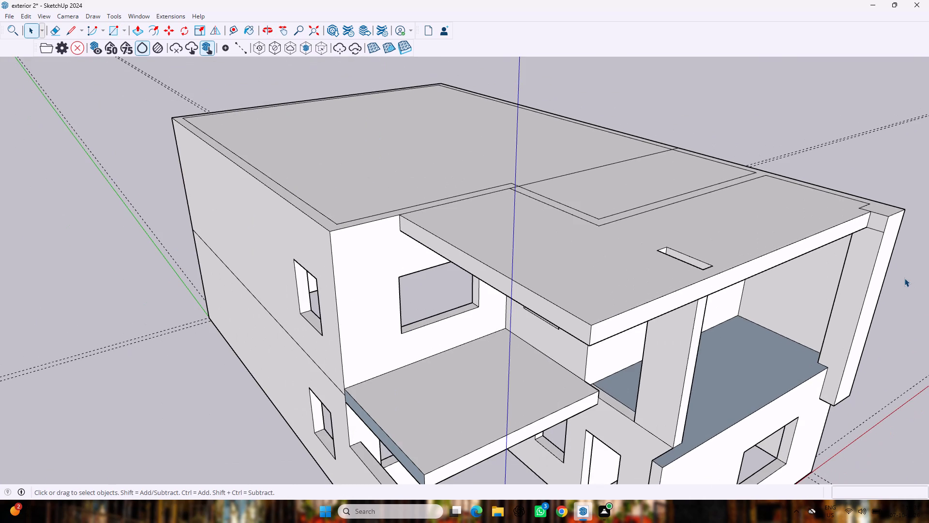
key("e")
scroll(844, 241, "up", 3)
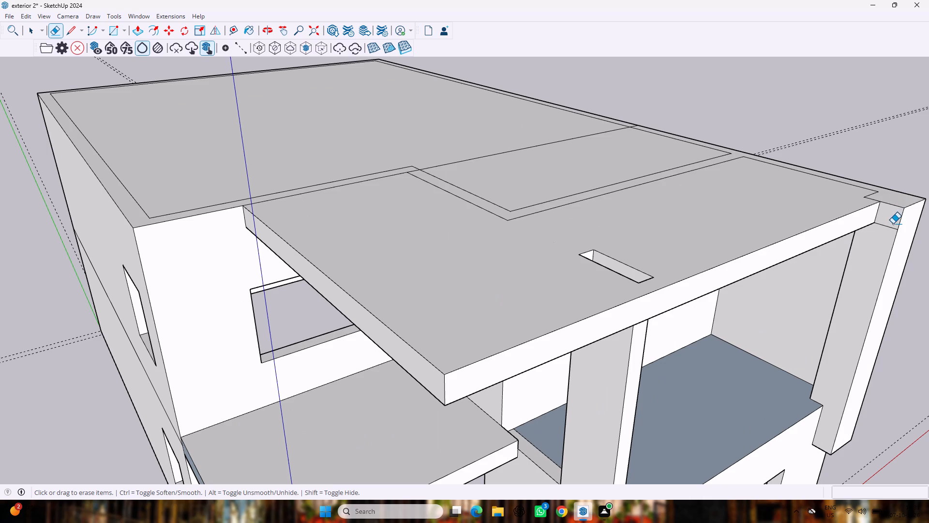
left_click_drag(893, 224, 894, 230)
scroll(914, 248, "down", 10)
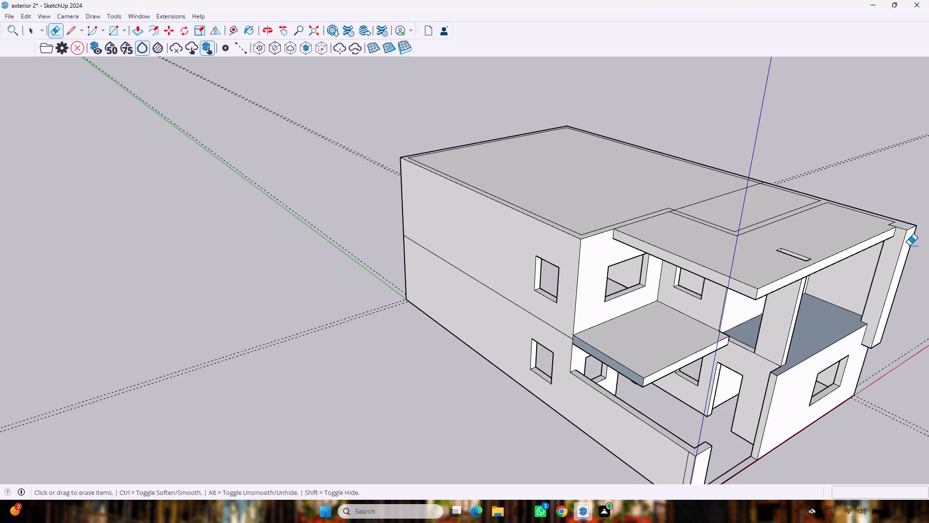
Pull the front face of the roof slab forward 1', flush with the front corner column.
key("p")
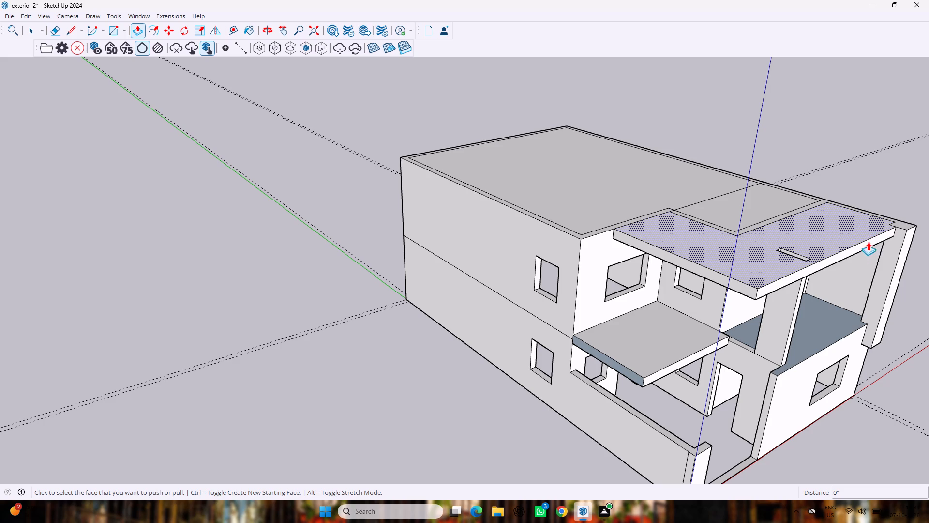
left_click_drag(851, 248, 862, 261)
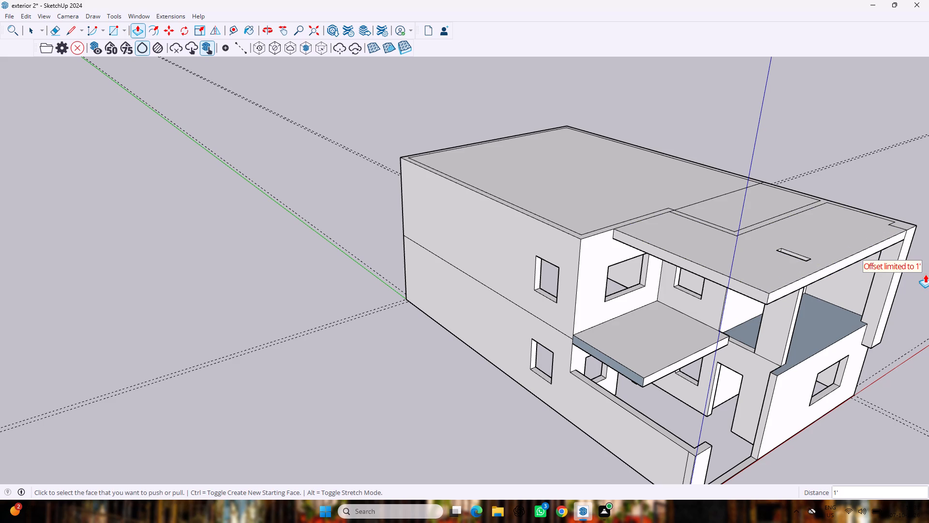
key("space")
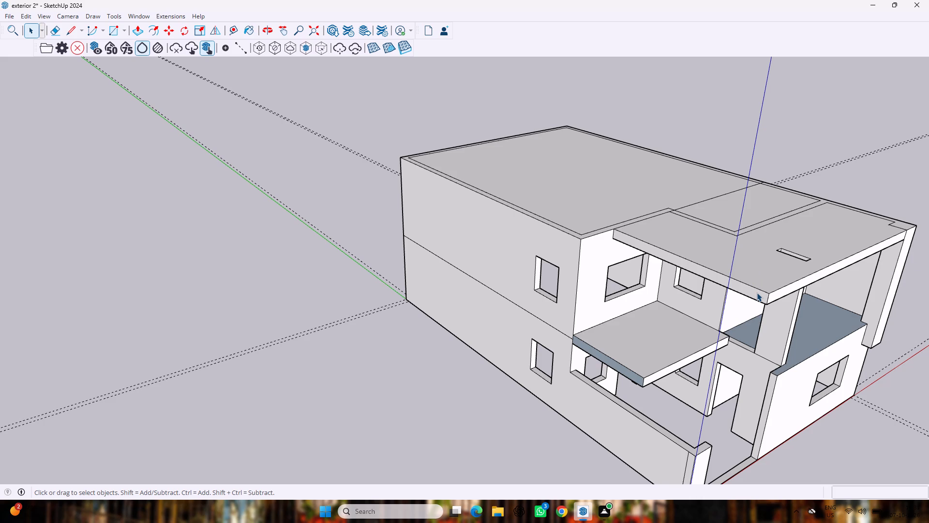
Raise the top face of the front roof slab by 1'.
key("p")
left_click_drag(757, 269, 759, 228)
type("1'")
key("Return")
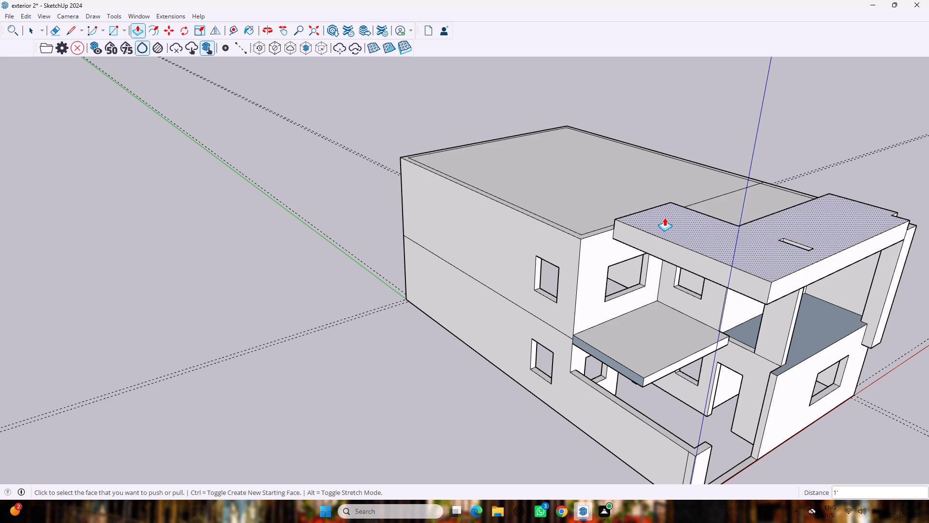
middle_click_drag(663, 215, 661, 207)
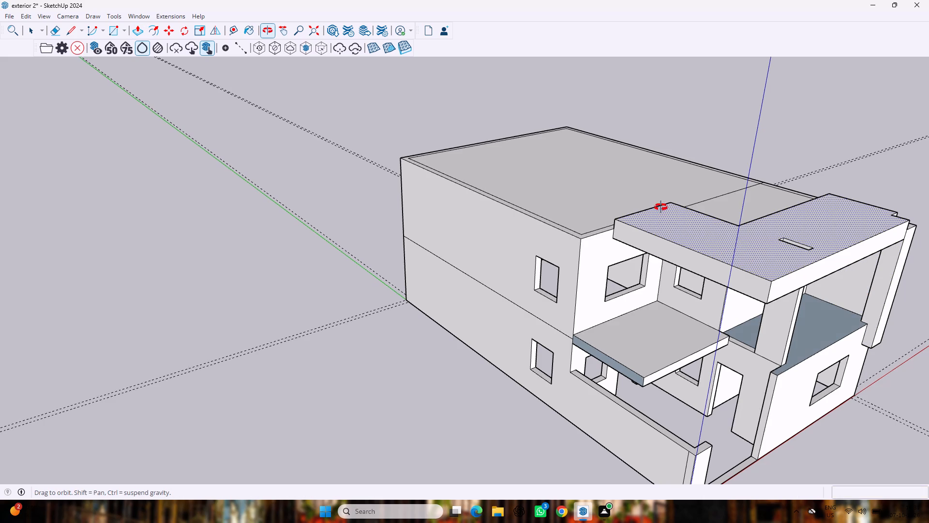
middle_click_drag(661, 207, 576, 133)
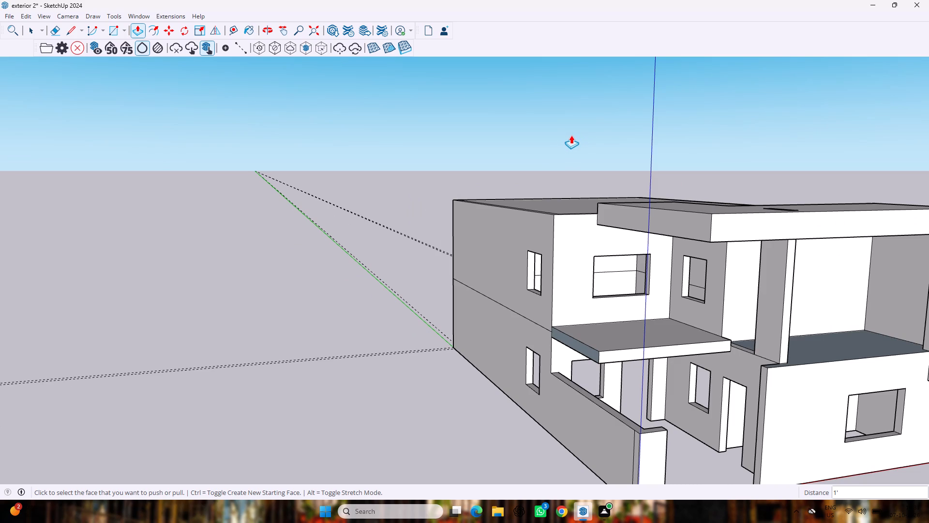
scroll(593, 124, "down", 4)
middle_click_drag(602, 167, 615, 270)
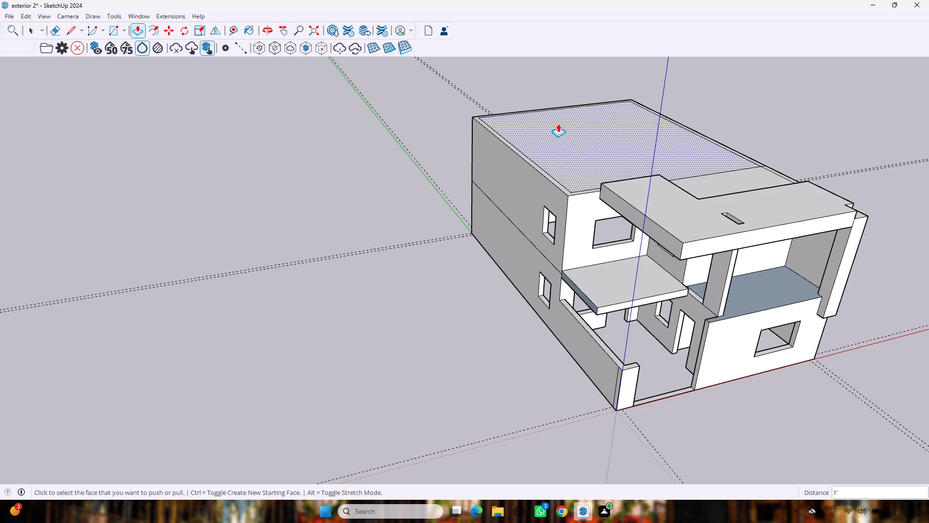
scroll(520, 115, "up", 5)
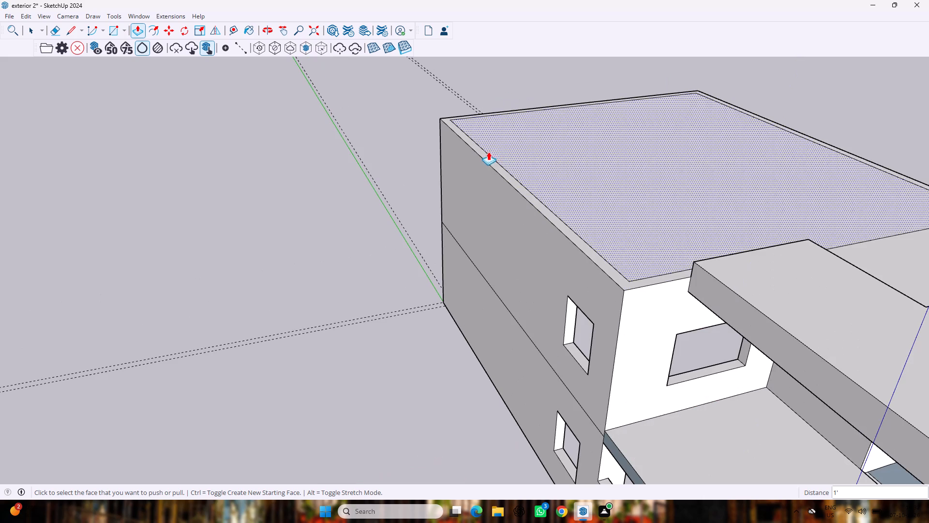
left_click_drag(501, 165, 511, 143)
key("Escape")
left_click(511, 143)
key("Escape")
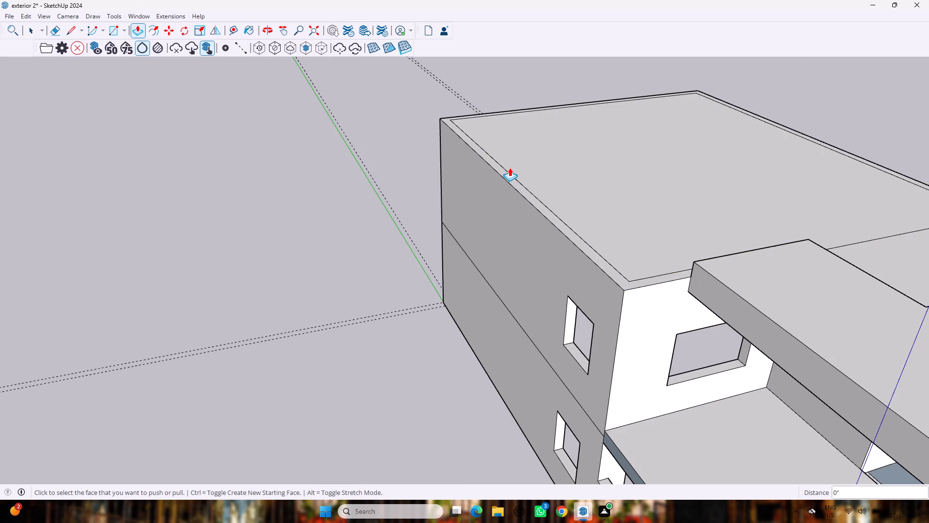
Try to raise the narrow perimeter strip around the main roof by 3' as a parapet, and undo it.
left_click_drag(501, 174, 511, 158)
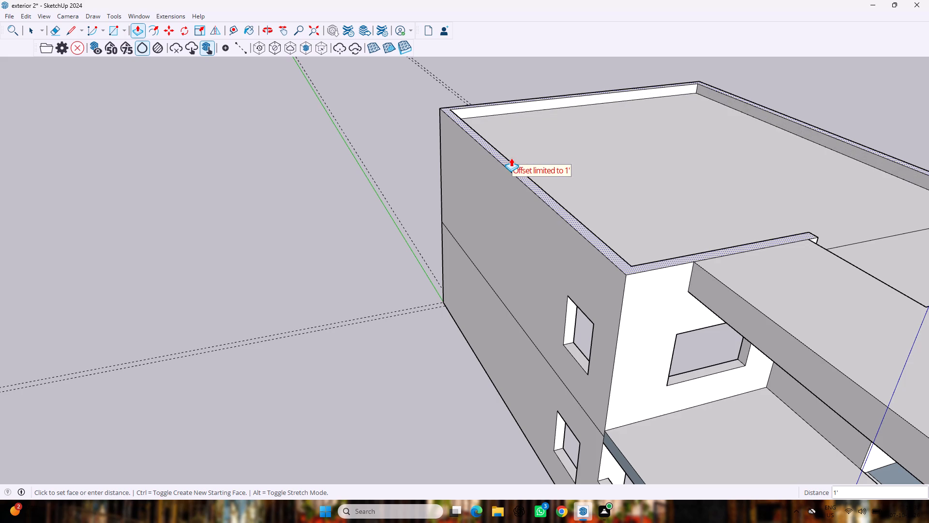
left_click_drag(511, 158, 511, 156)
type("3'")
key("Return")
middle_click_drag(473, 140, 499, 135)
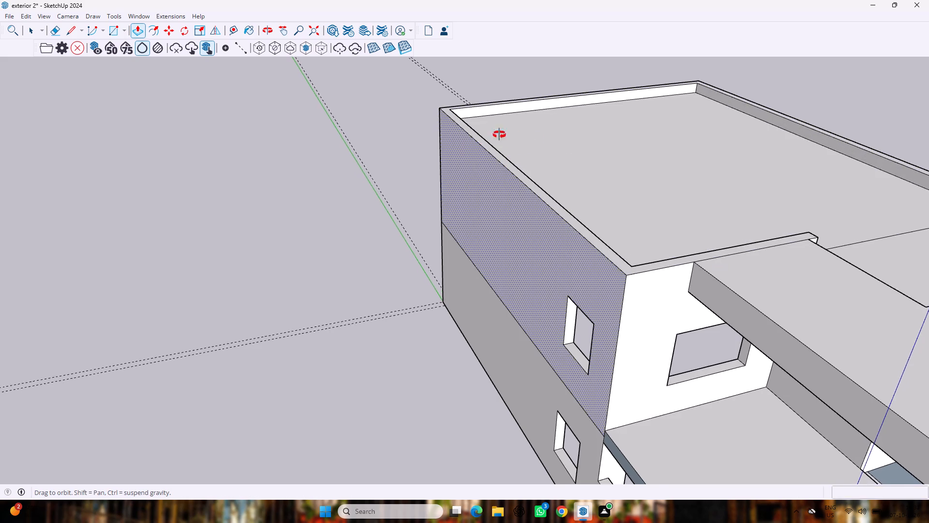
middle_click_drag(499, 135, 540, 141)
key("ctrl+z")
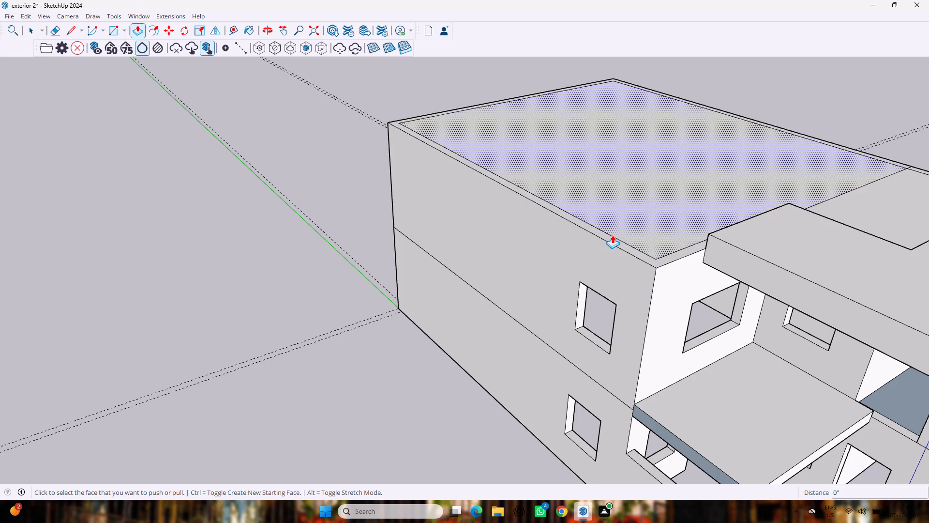
Raise the narrow perimeter strip around the main roof as a parapet, pulling it up 1' and a further 2'.
left_click_drag(612, 235, 632, 185)
key("Escape")
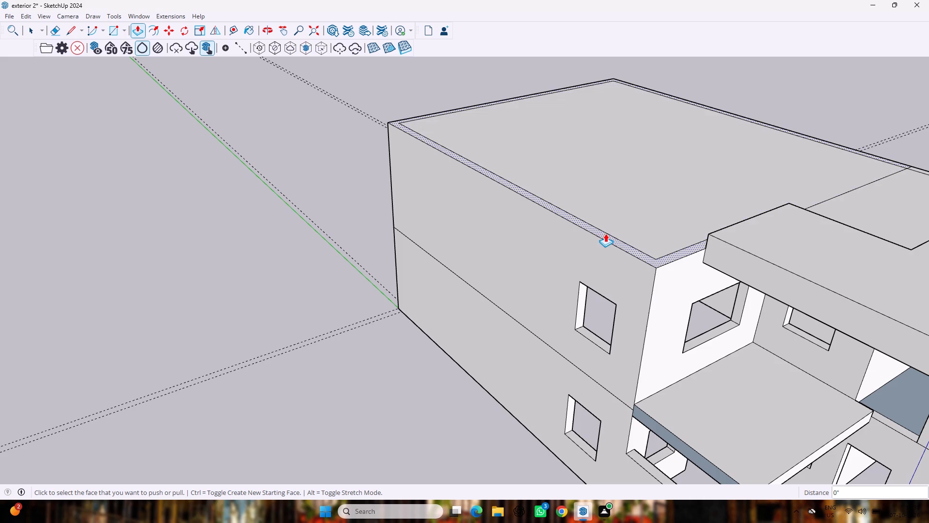
left_click_drag(609, 227, 620, 189)
key("Escape")
left_click_drag(606, 235, 616, 189)
type("3'")
key("Return")
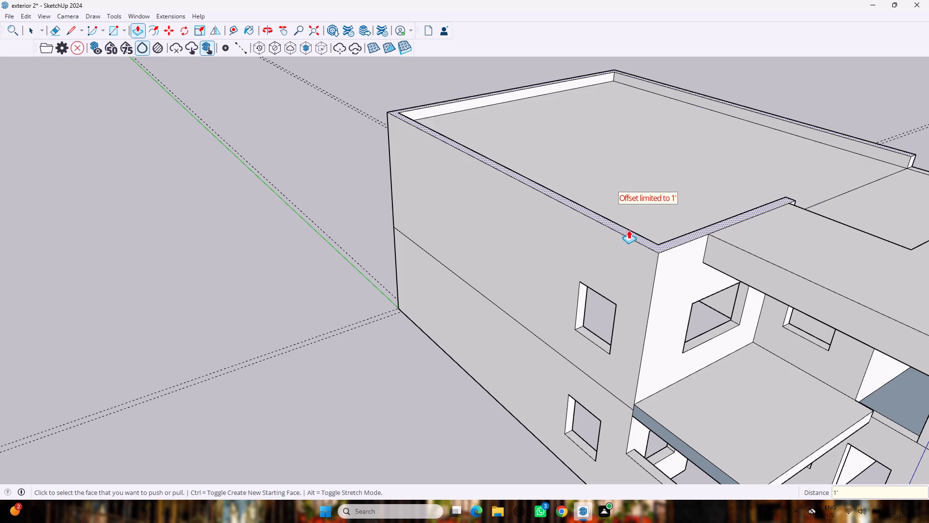
left_click_drag(630, 230, 632, 225)
key("Escape")
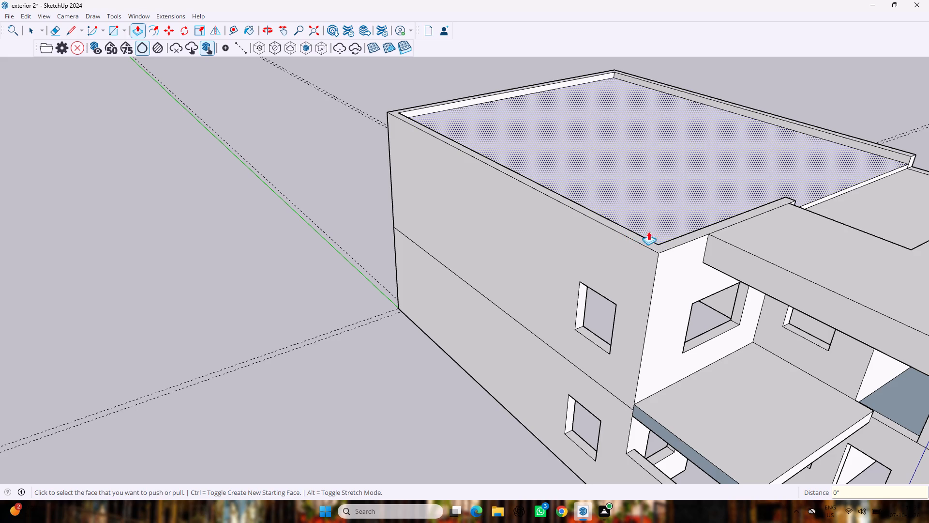
left_click_drag(656, 244, 660, 227)
key("2")
key("apostrophe")
key("Return")
Erase the leftover vertical seams on the front face of the parapet, above the front roof slab and near the parapet's end.
scroll(839, 238, "down", 7)
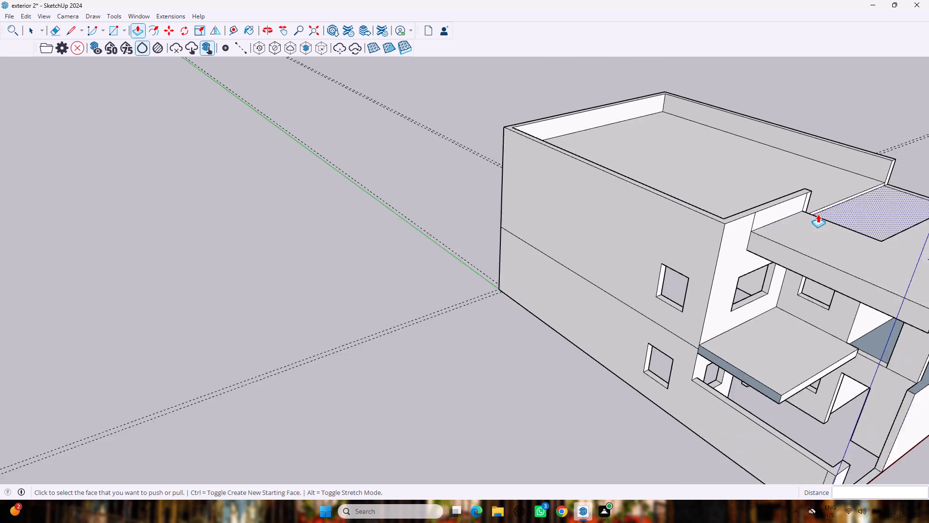
scroll(840, 366, "down", 1)
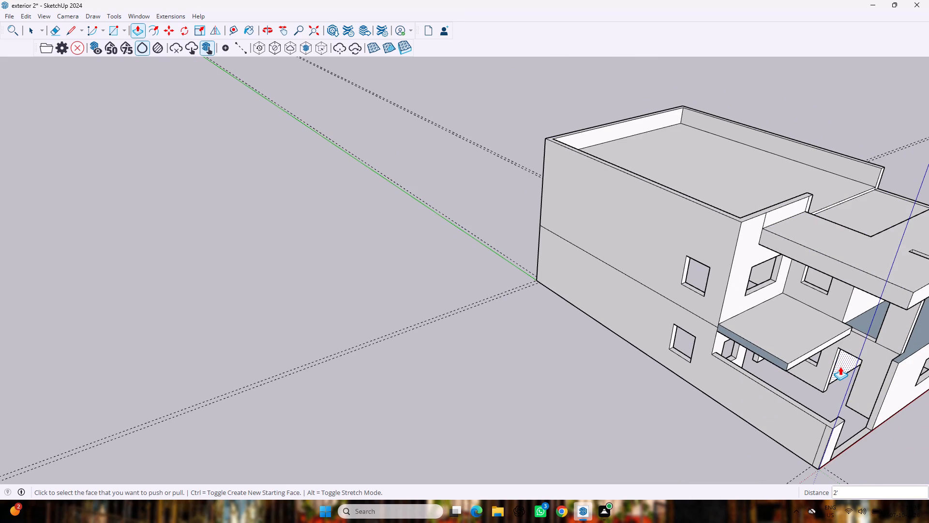
scroll(840, 367, "down", 1)
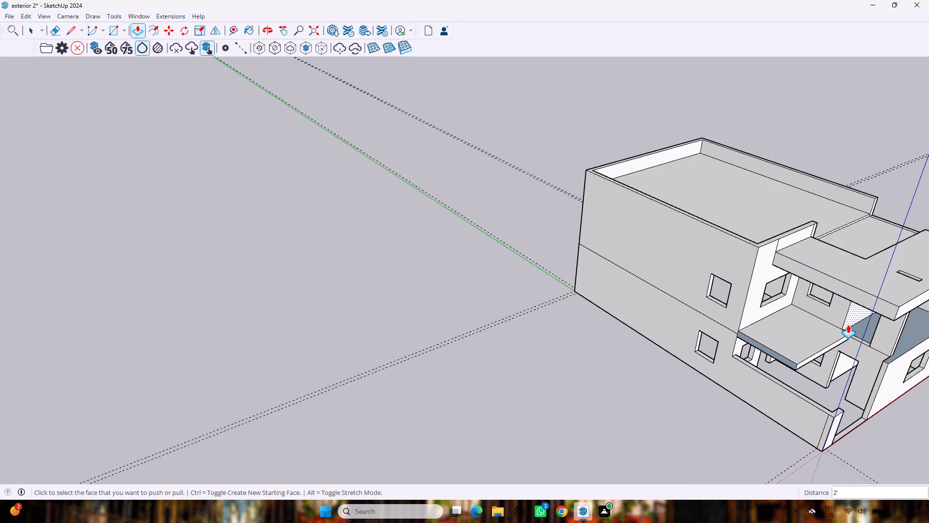
scroll(847, 322, "down", 6)
middle_click_drag(882, 374, 768, 260)
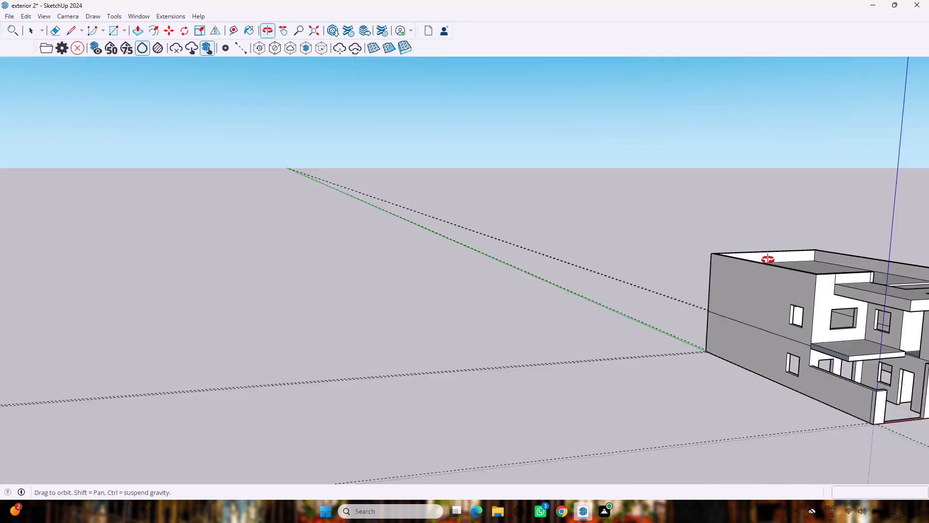
middle_click_drag(768, 260, 731, 294)
scroll(738, 288, "down", 9)
scroll(768, 310, "up", 7)
scroll(792, 270, "up", 2)
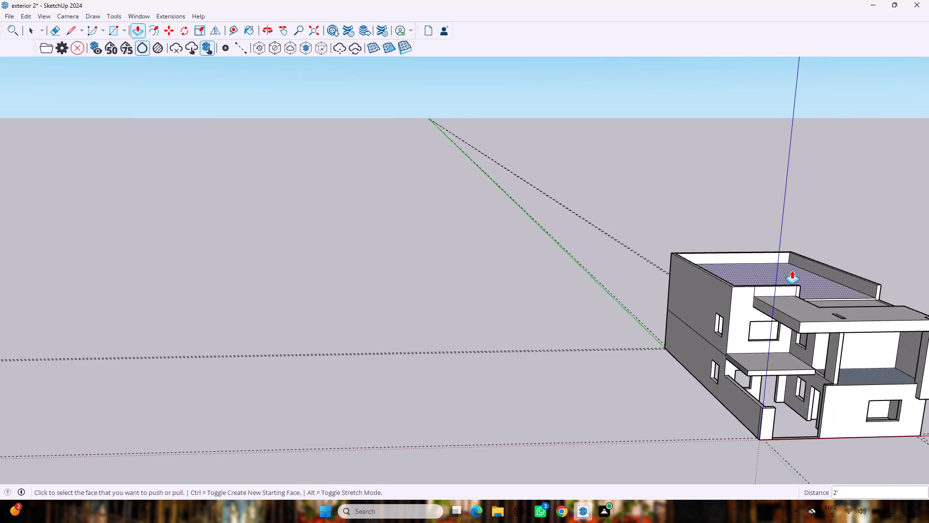
scroll(792, 270, "up", 6)
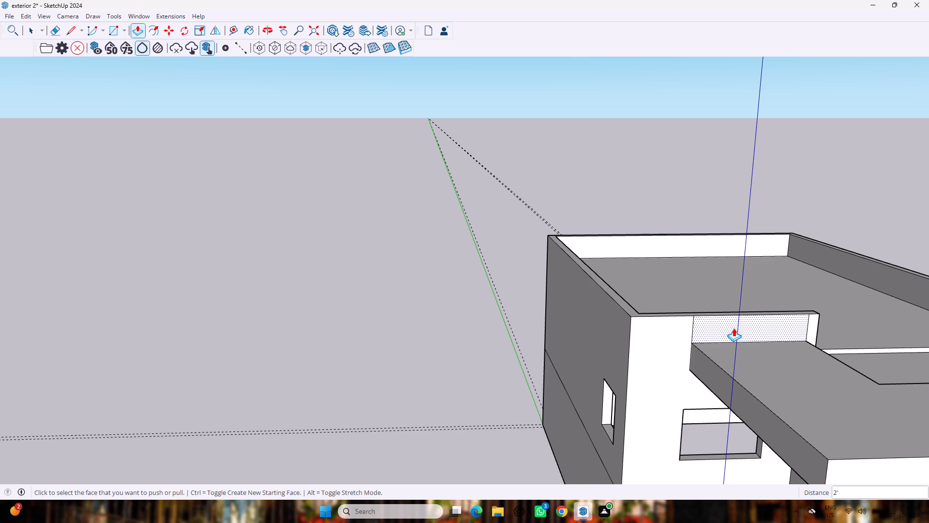
scroll(734, 328, "down", 9)
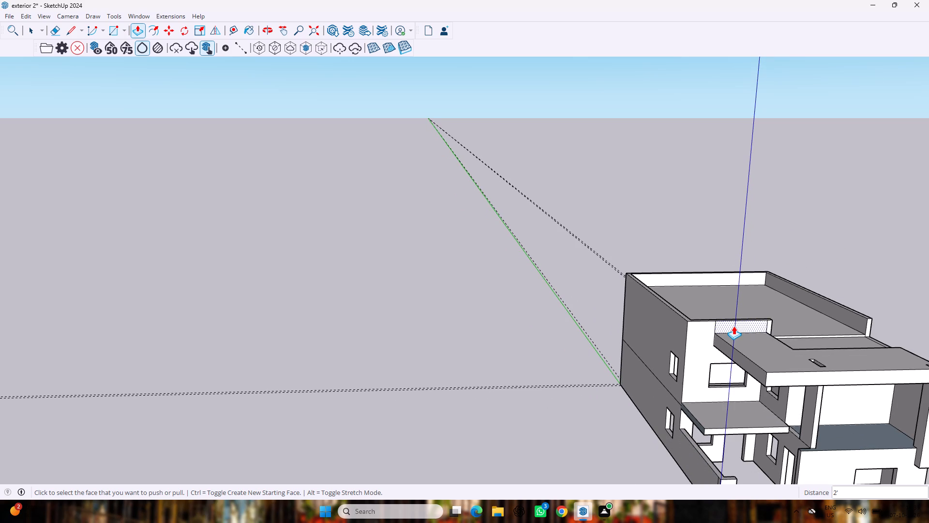
scroll(696, 296, "down", 8)
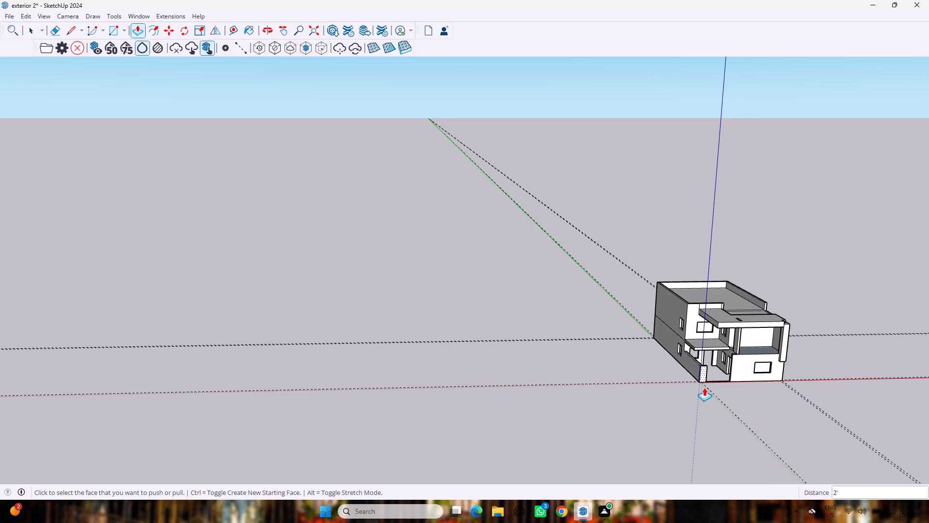
scroll(699, 401, "up", 5)
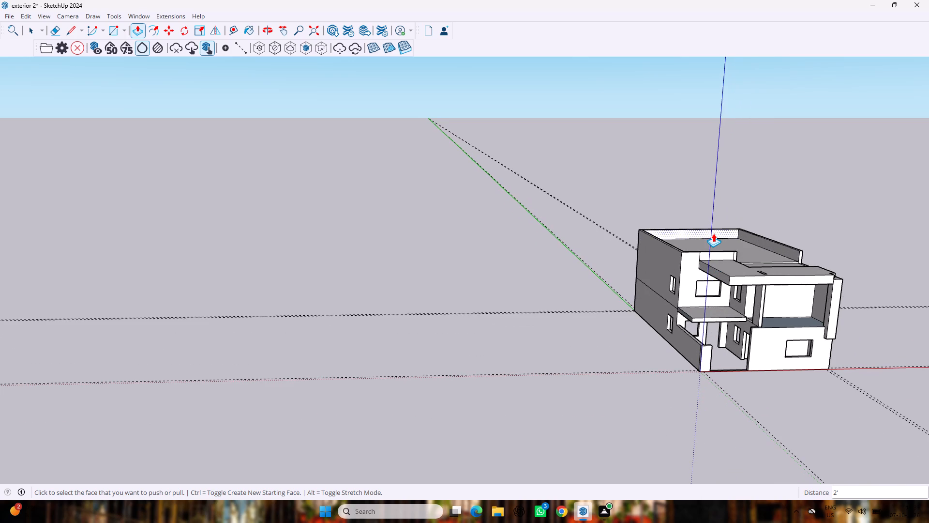
scroll(713, 233, "up", 6)
key("e")
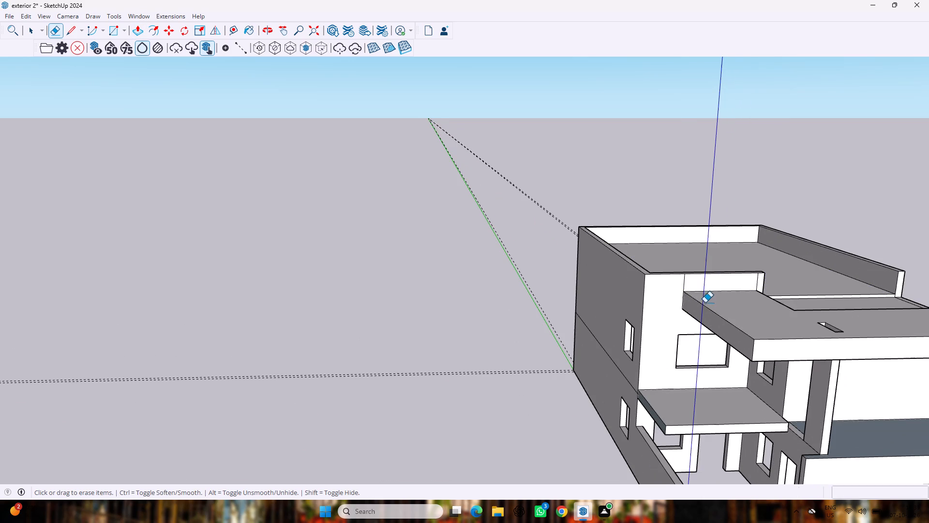
scroll(704, 301, "up", 5)
left_click_drag(691, 276, 644, 276)
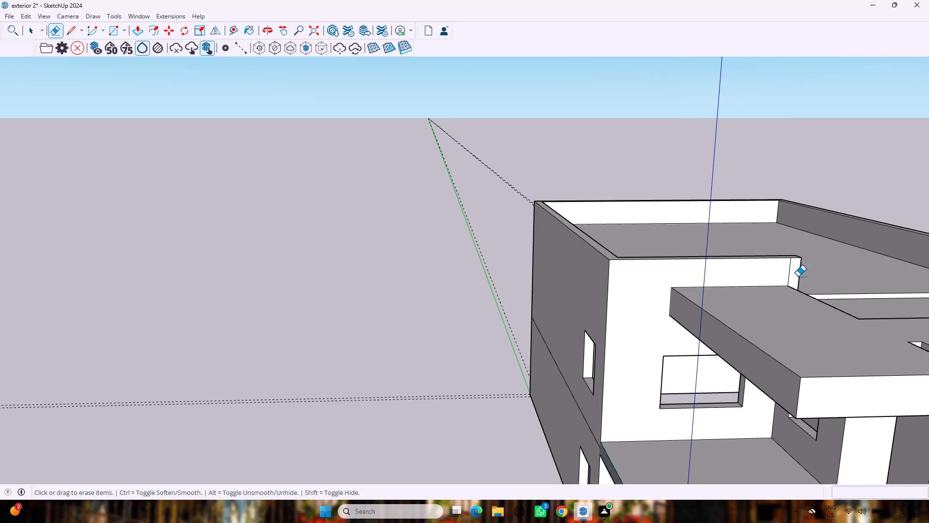
left_click_drag(796, 277, 770, 279)
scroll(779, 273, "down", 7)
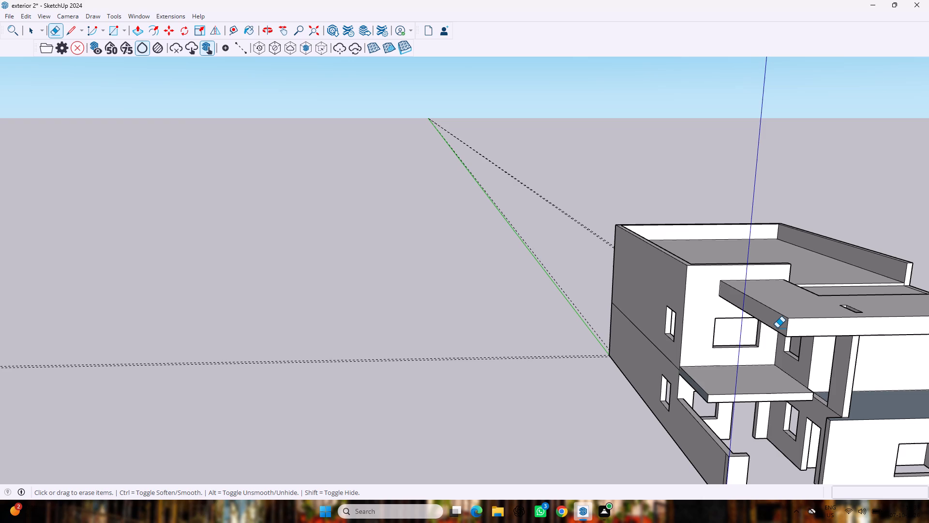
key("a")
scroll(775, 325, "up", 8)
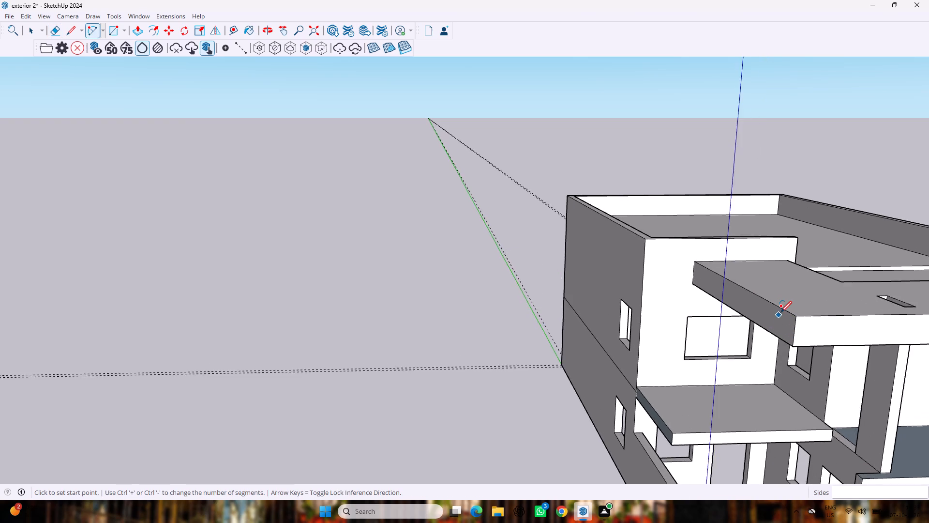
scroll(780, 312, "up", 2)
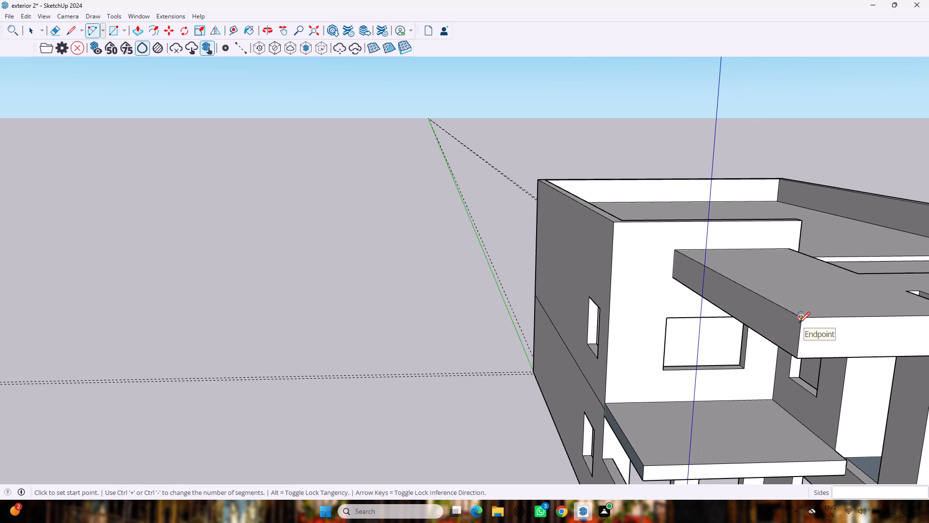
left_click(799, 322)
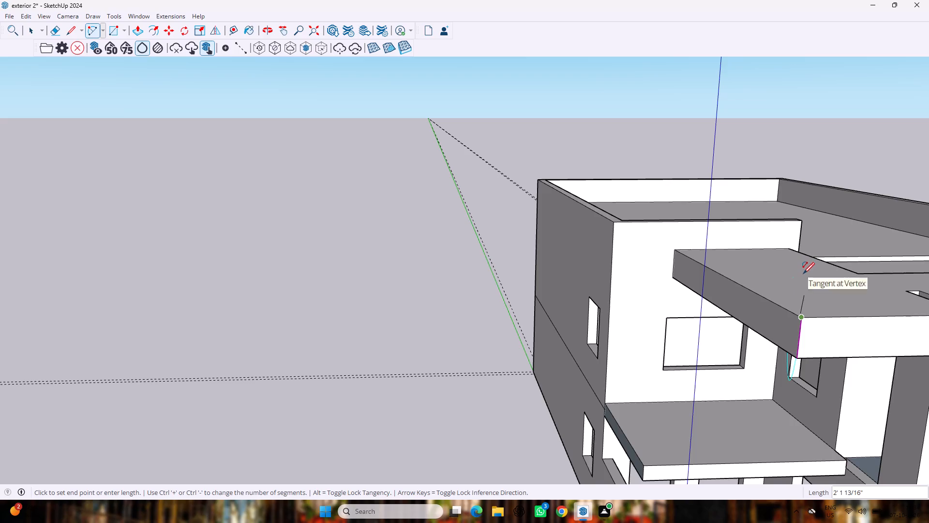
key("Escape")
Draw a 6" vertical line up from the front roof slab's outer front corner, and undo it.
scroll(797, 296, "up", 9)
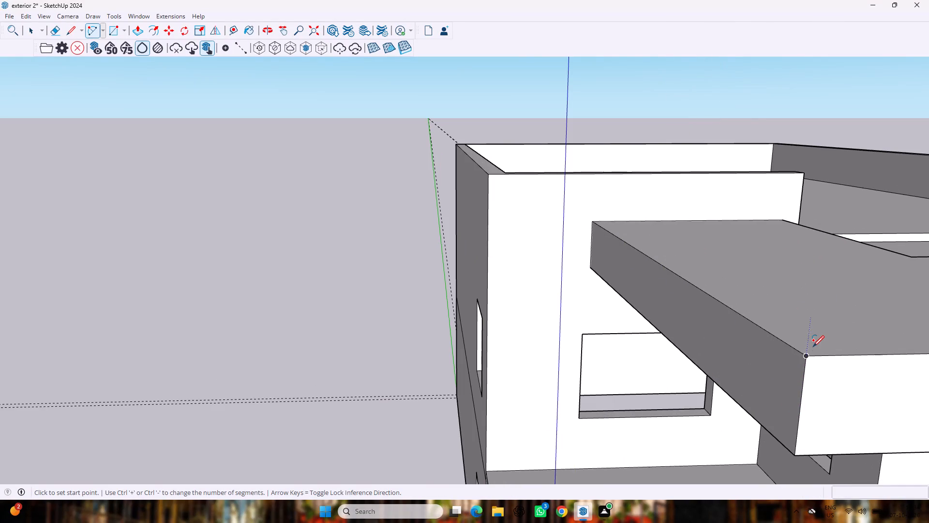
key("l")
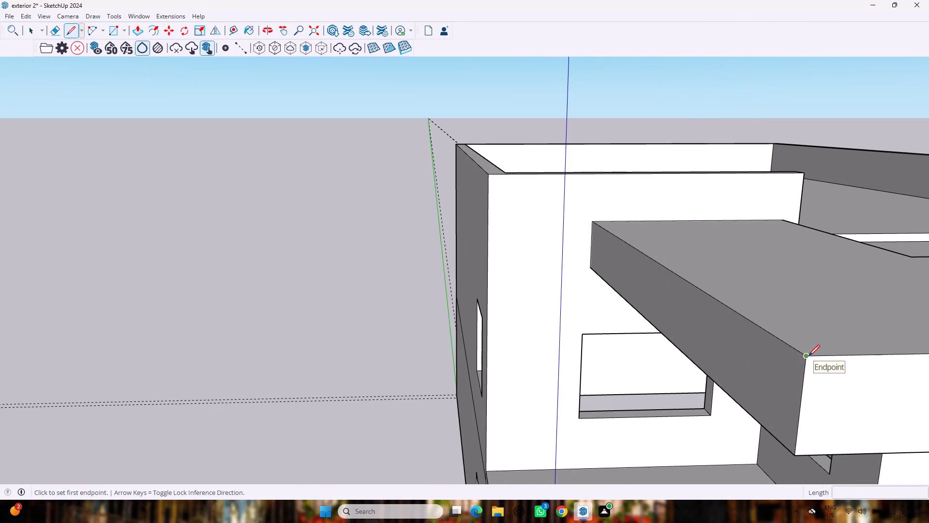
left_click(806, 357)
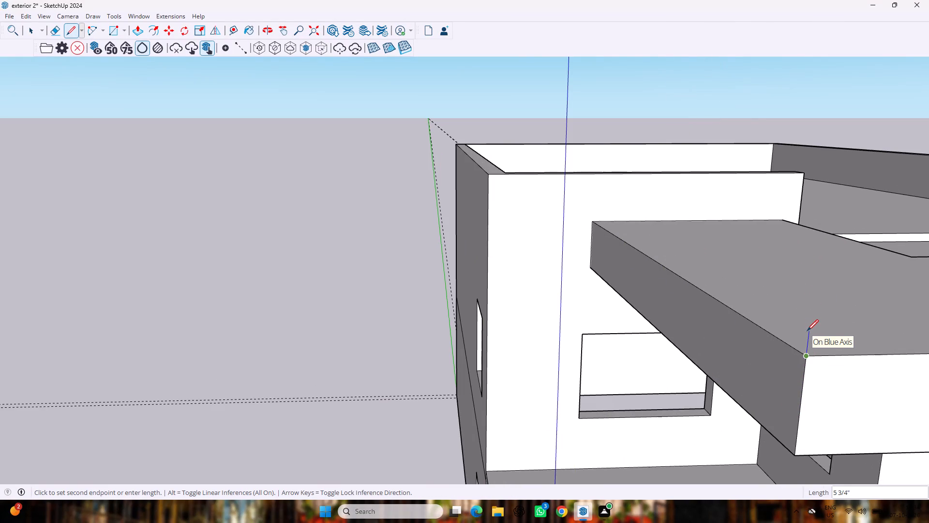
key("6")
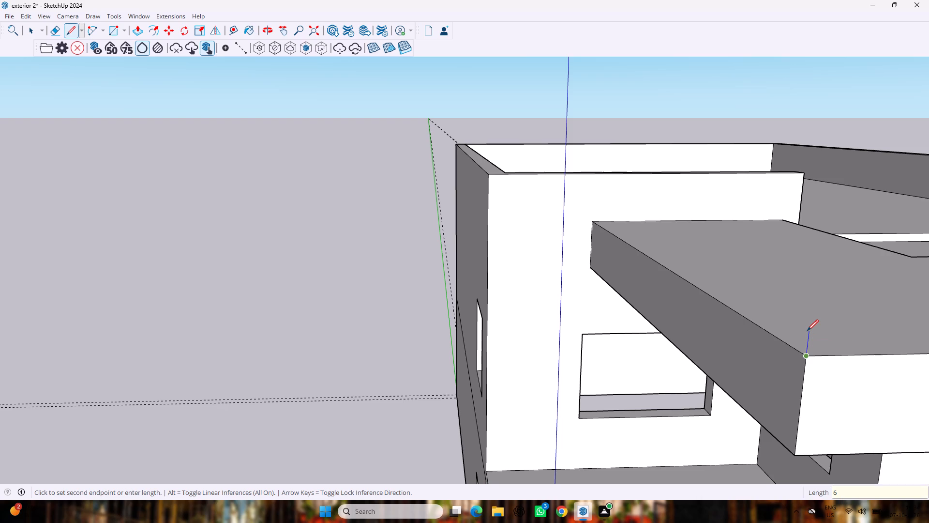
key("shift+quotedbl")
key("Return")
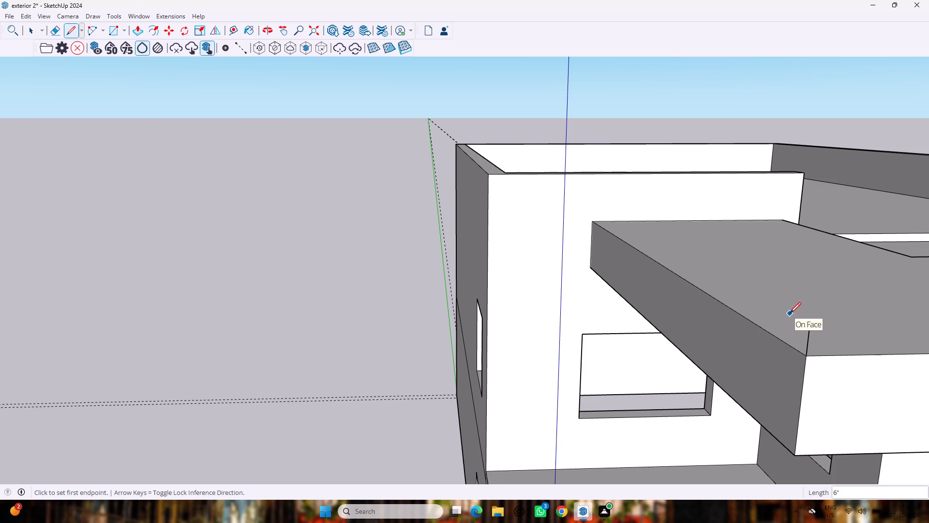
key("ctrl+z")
Draw a semicircular arc 6" high with a 3" bulge on the front wall, starting at the roof slab's top rear corner.
key("a")
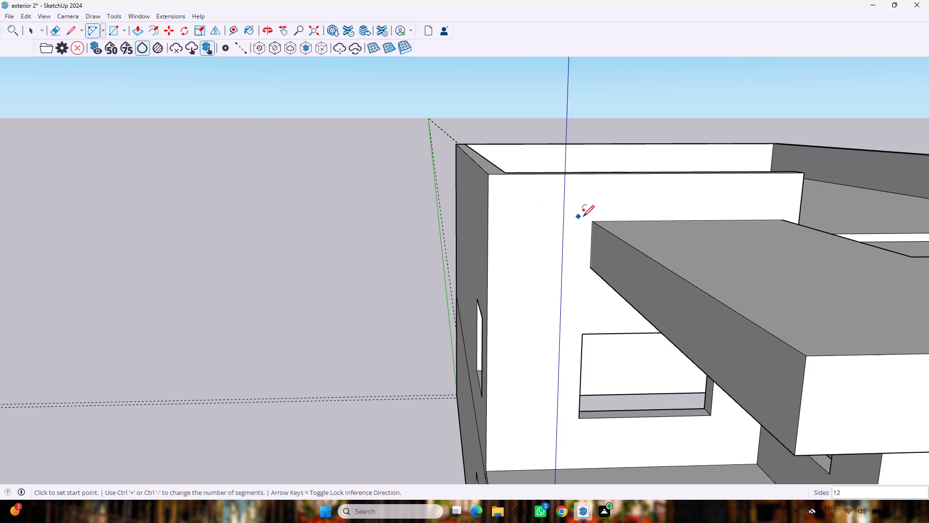
left_click(591, 220)
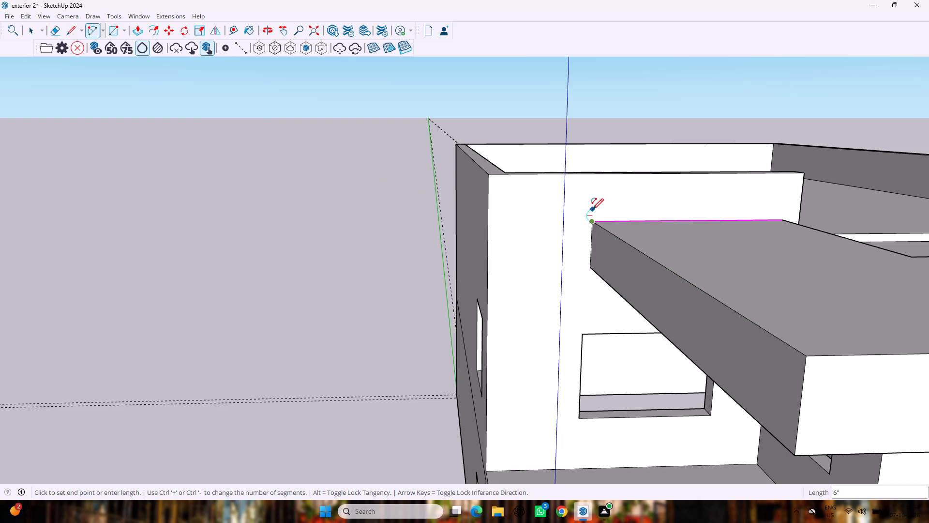
left_click(592, 210)
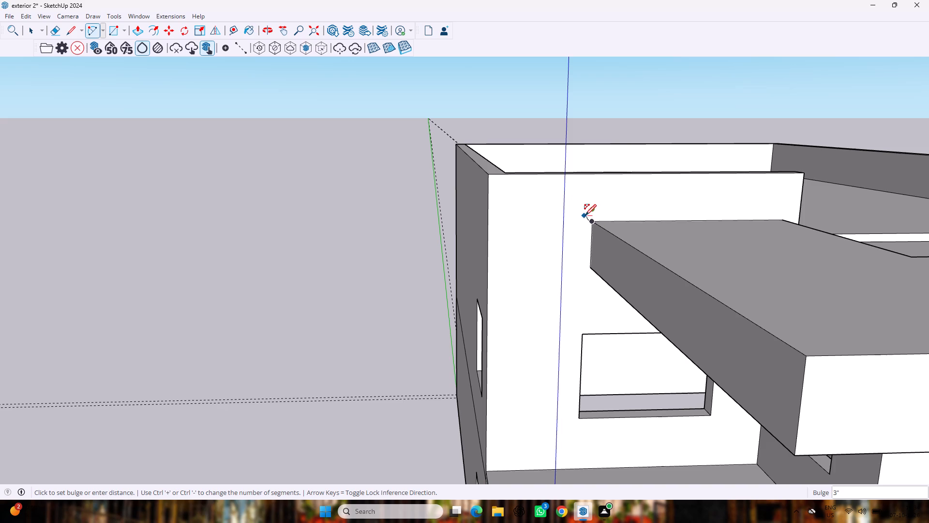
left_click(585, 215)
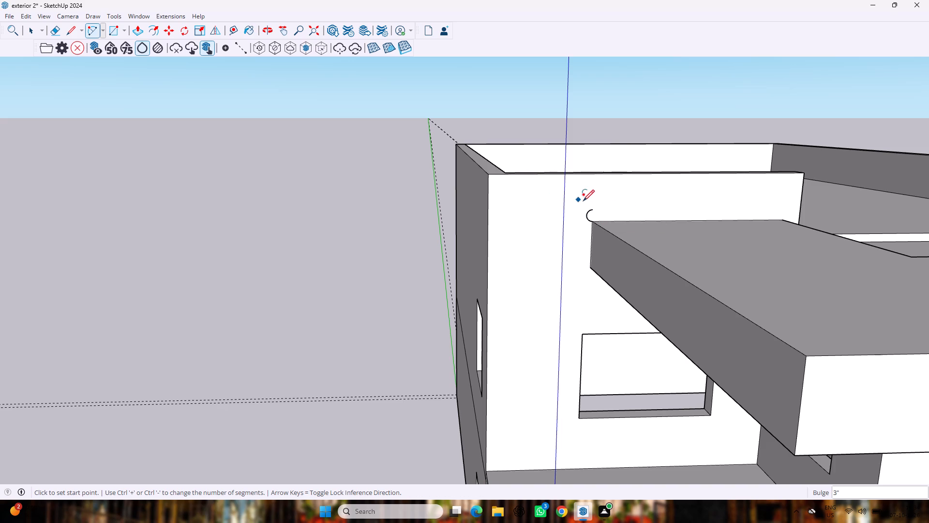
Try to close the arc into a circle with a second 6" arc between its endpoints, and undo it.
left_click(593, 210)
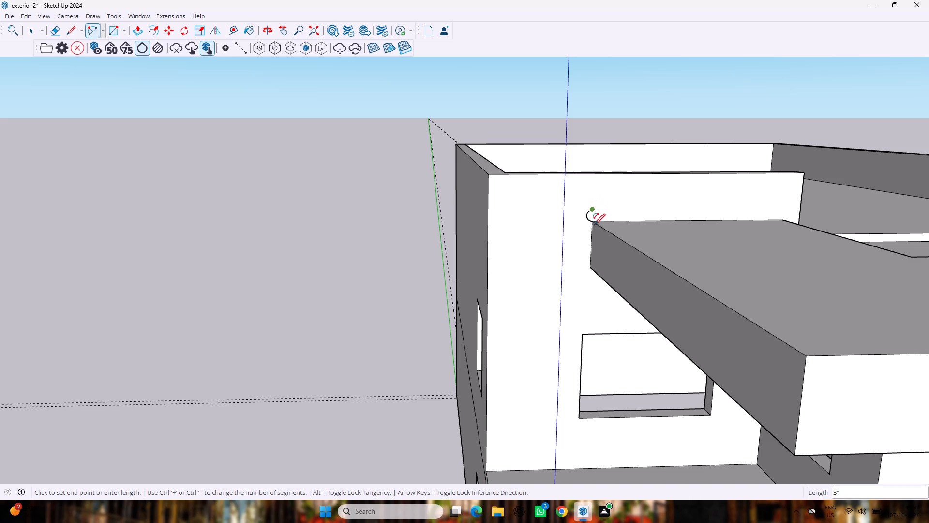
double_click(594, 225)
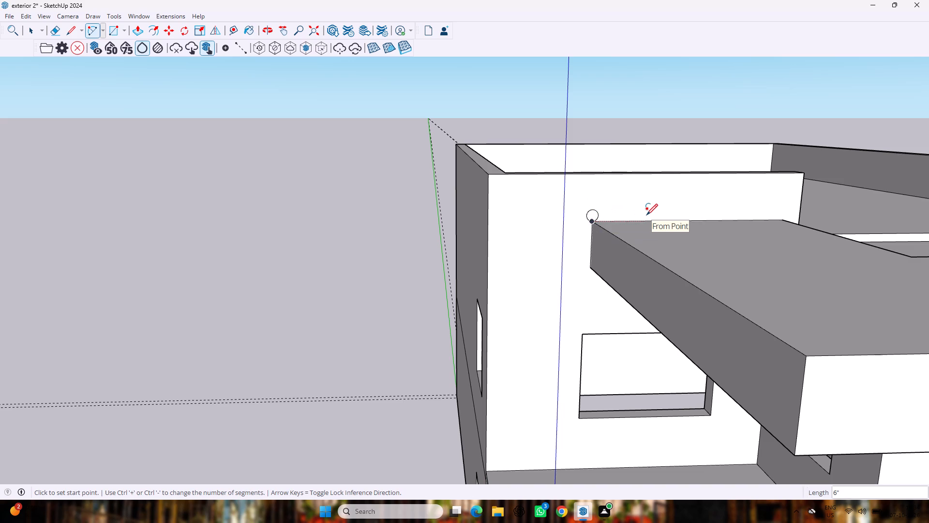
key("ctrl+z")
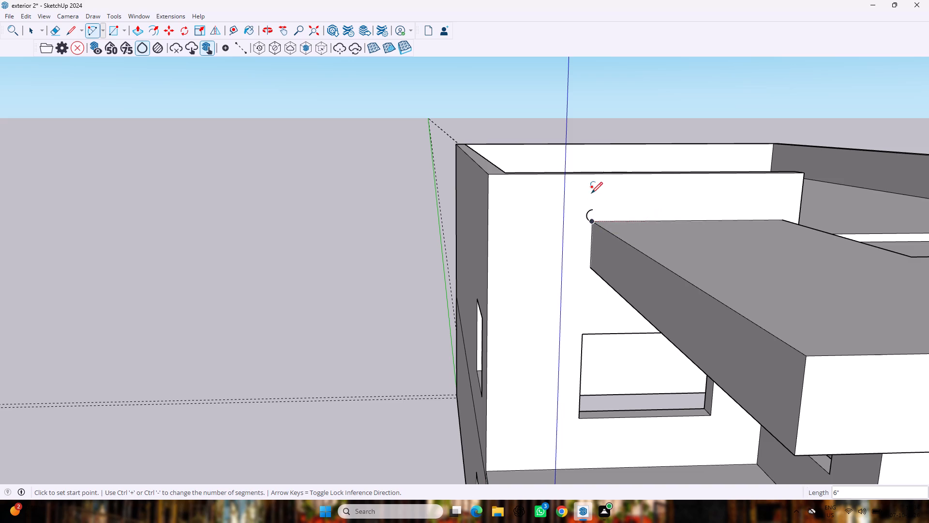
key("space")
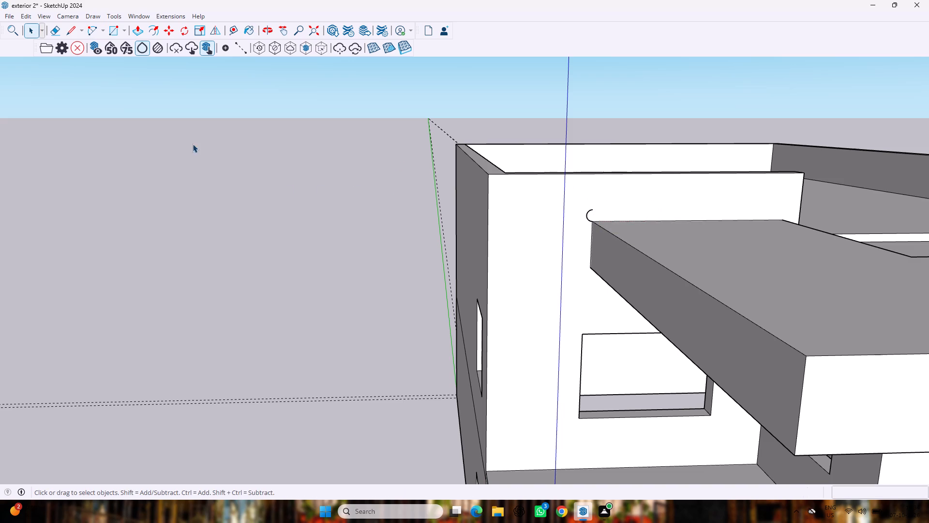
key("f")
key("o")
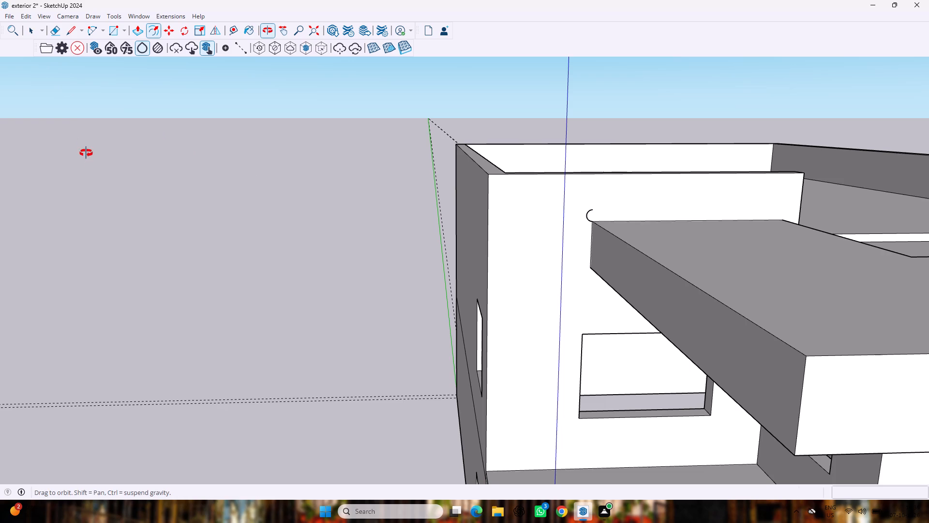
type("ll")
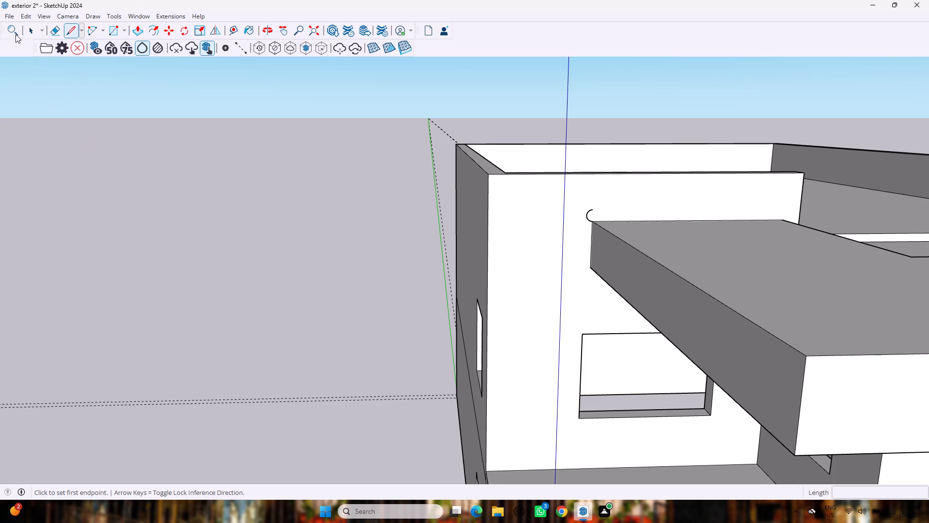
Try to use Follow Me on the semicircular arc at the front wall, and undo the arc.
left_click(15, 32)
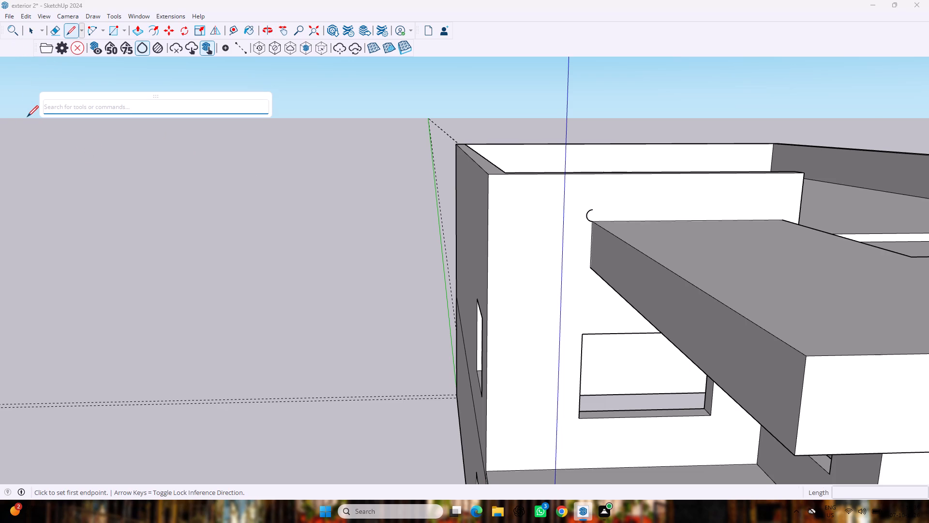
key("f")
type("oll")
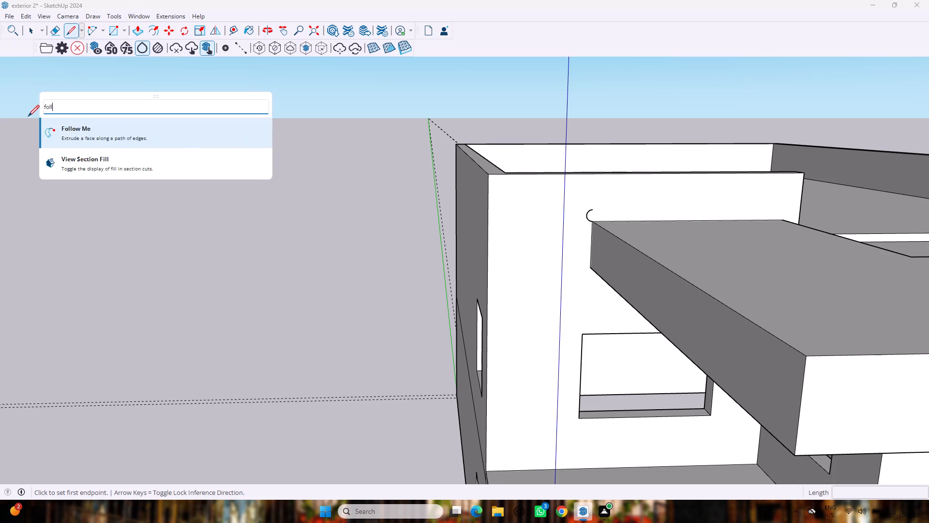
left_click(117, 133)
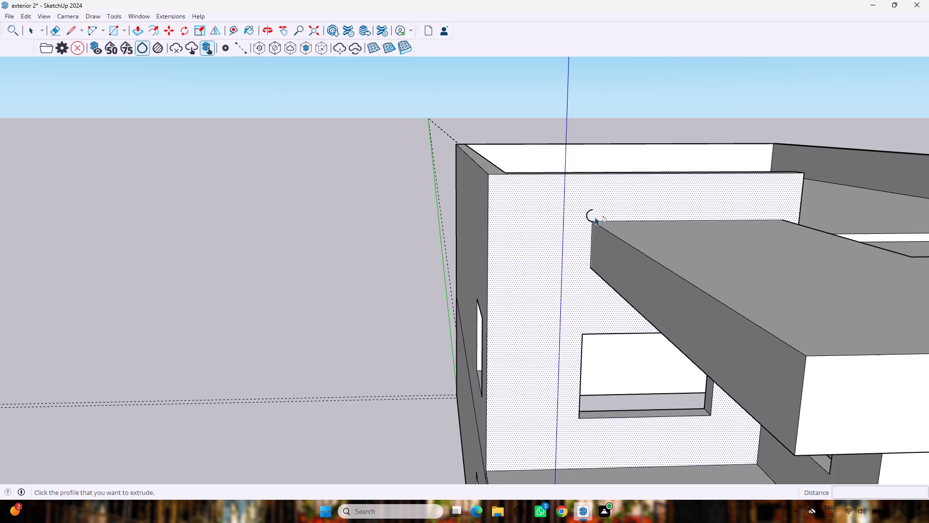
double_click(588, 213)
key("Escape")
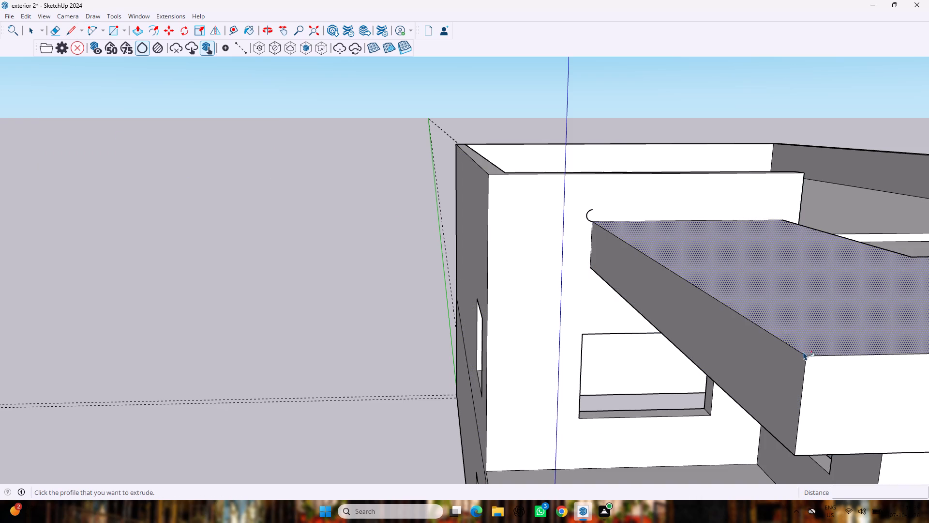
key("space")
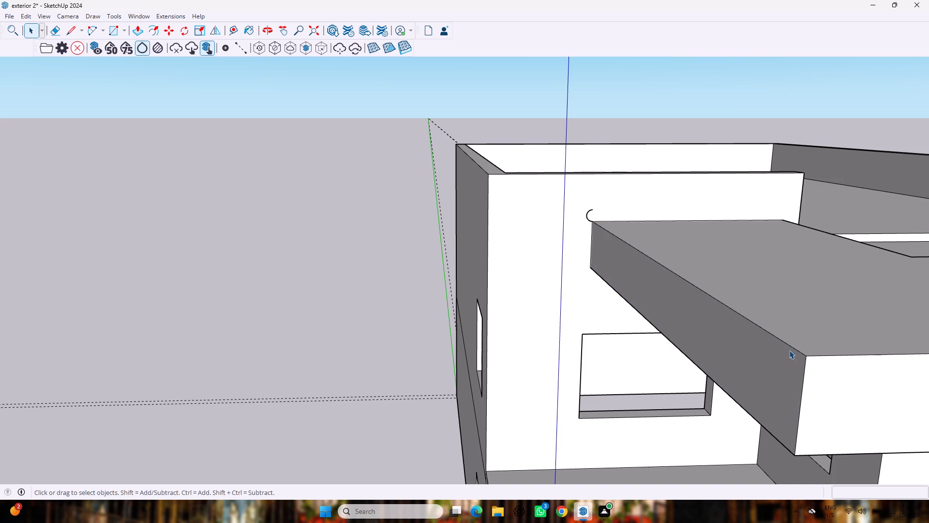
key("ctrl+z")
Draw a narrow rectangle about 3 1/2" by 16' 8" on the front roof slab's top, along its free side edge.
scroll(789, 347, "down", 5)
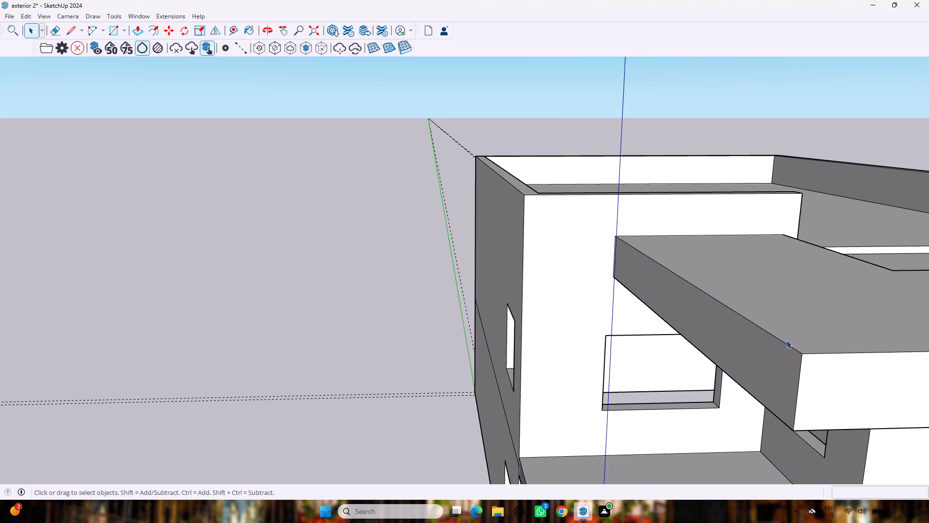
scroll(784, 337, "down", 1)
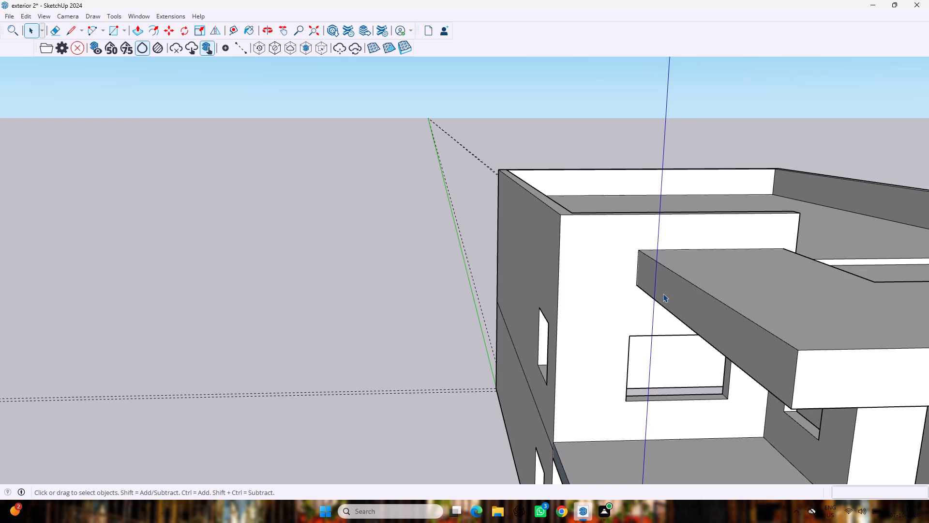
key("r")
scroll(644, 247, "up", 3)
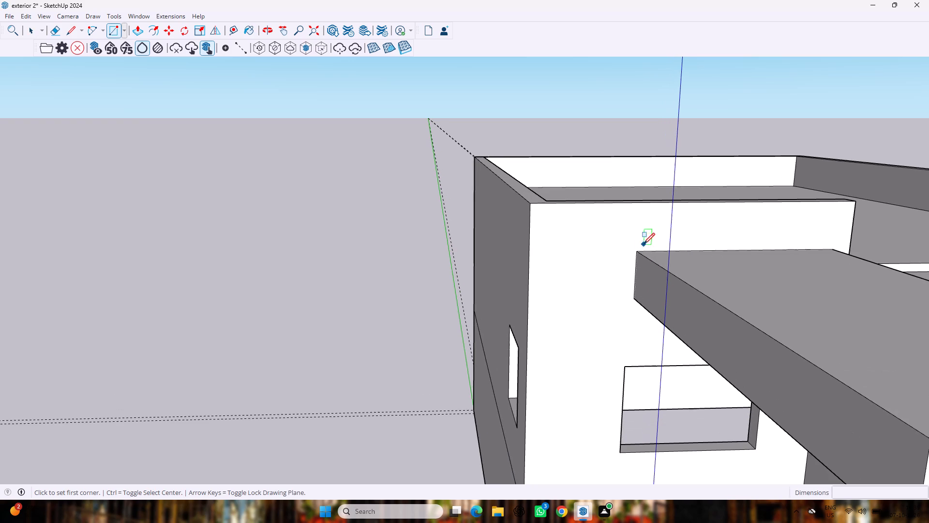
left_click(641, 254)
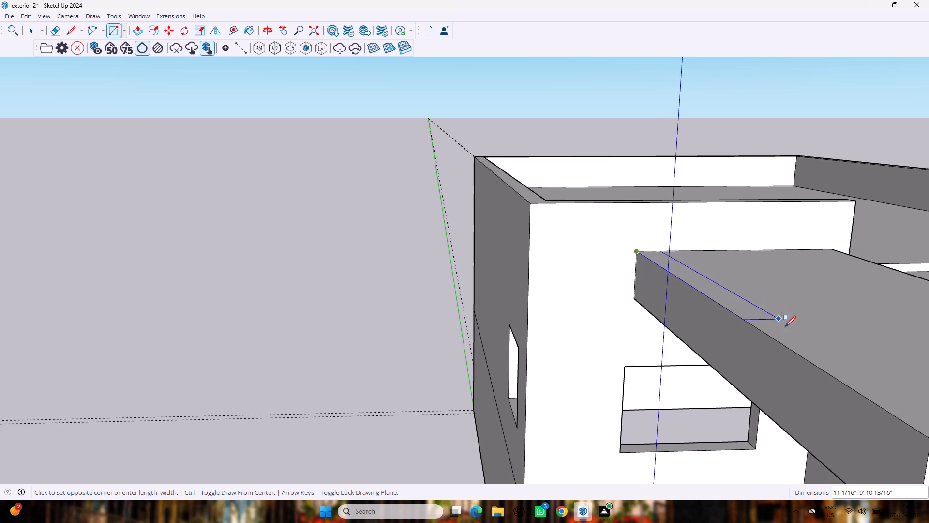
scroll(787, 337, "down", 20)
scroll(787, 337, "down", 1)
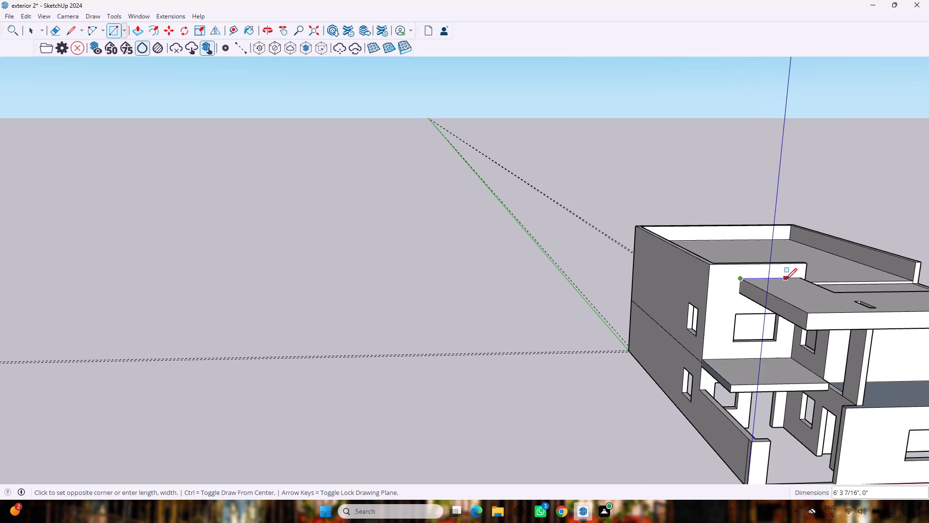
scroll(818, 321, "up", 11)
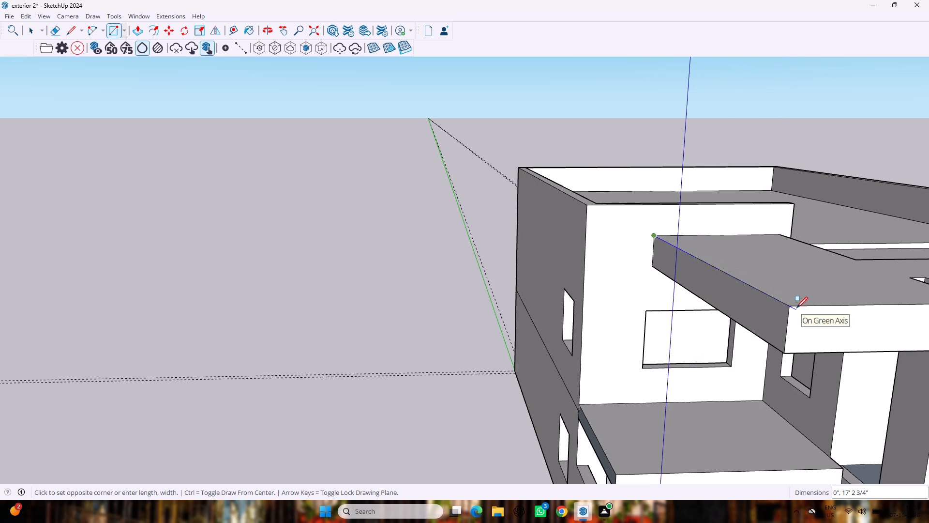
left_click(796, 307)
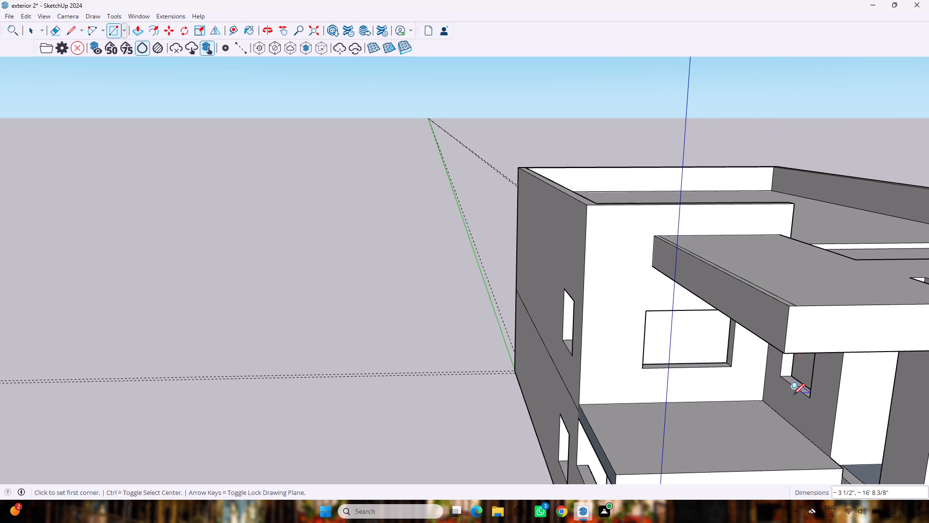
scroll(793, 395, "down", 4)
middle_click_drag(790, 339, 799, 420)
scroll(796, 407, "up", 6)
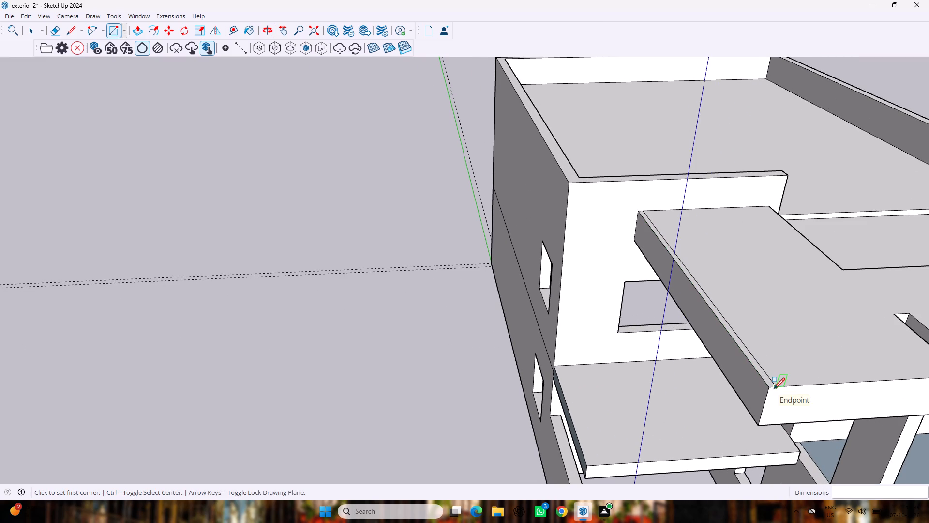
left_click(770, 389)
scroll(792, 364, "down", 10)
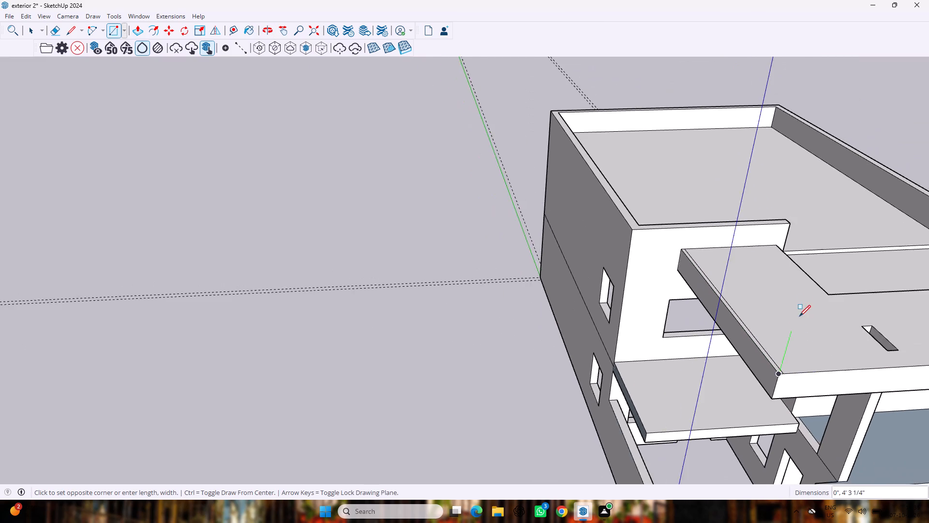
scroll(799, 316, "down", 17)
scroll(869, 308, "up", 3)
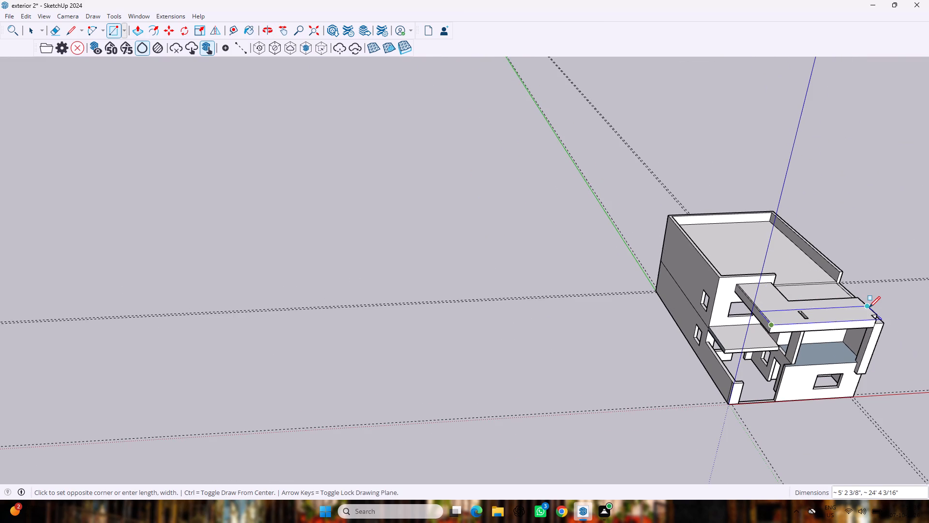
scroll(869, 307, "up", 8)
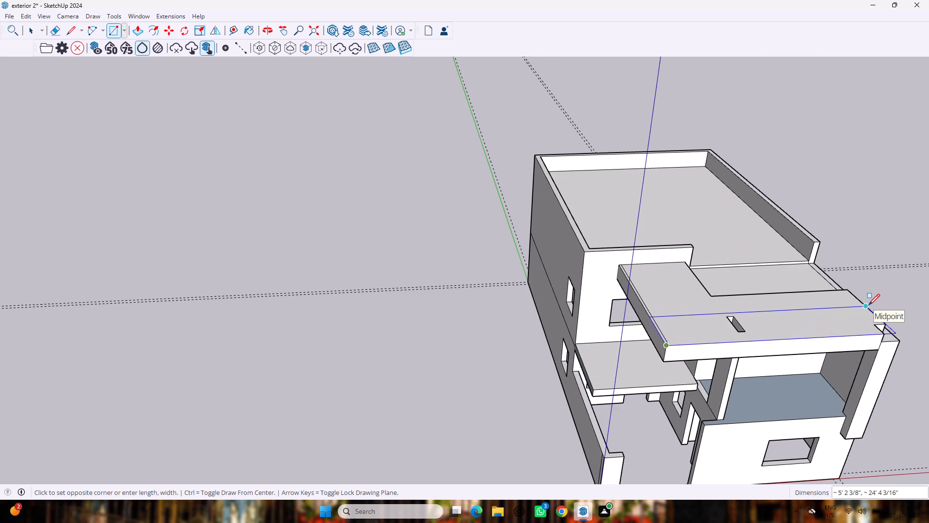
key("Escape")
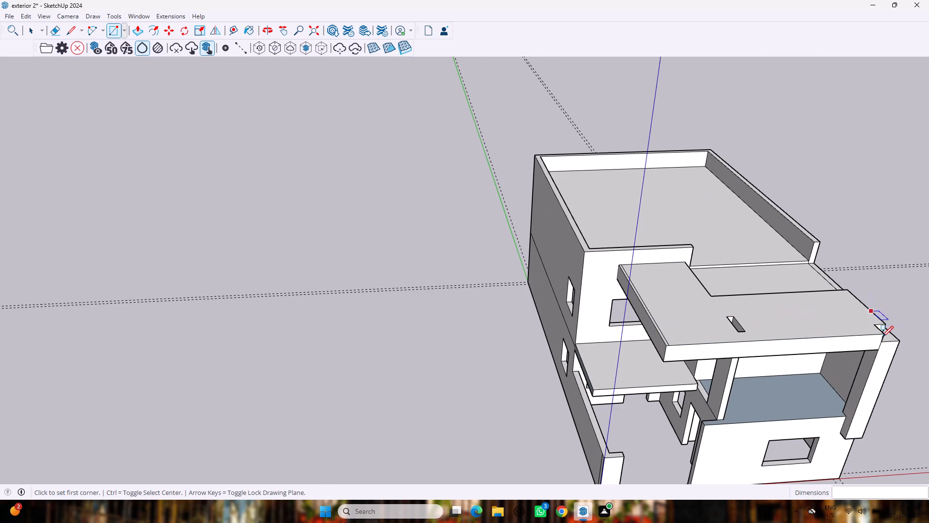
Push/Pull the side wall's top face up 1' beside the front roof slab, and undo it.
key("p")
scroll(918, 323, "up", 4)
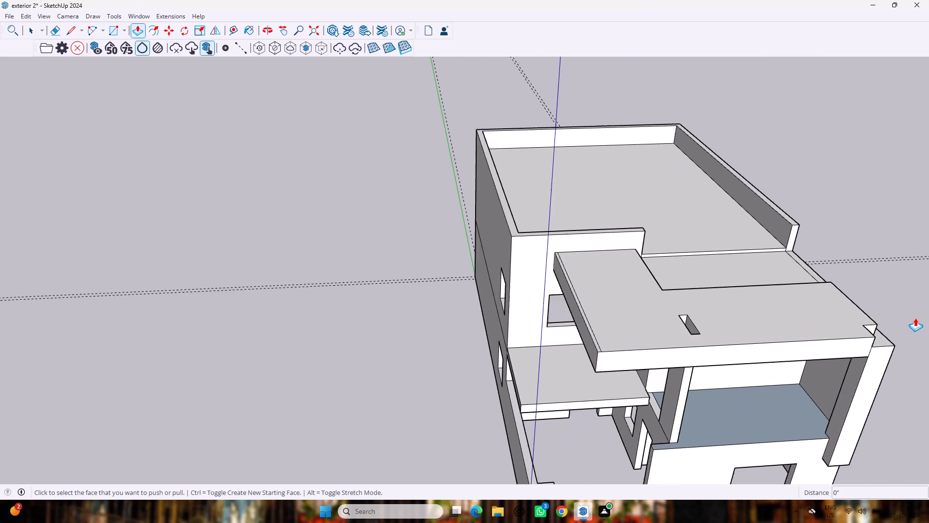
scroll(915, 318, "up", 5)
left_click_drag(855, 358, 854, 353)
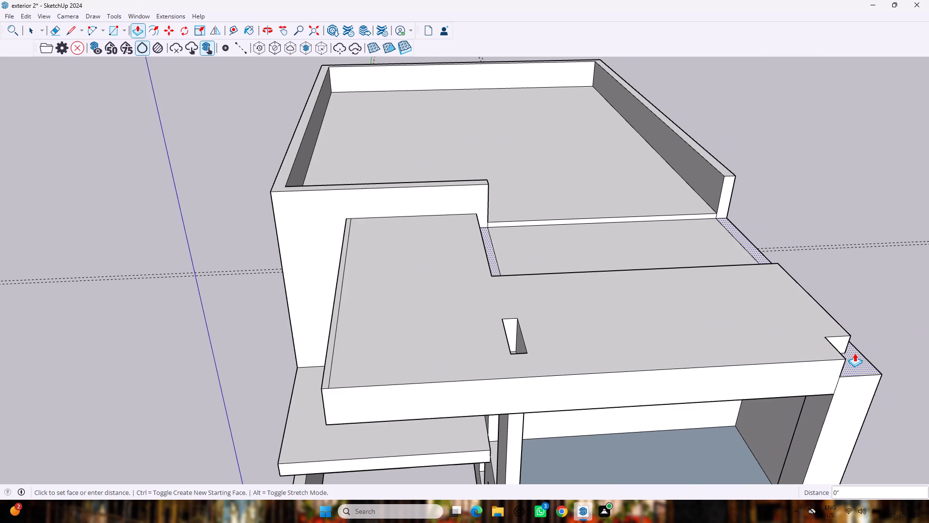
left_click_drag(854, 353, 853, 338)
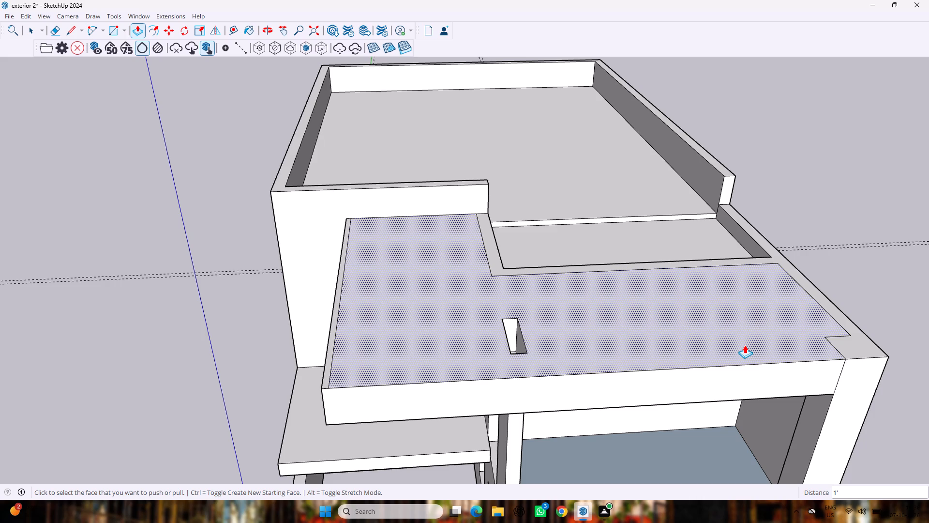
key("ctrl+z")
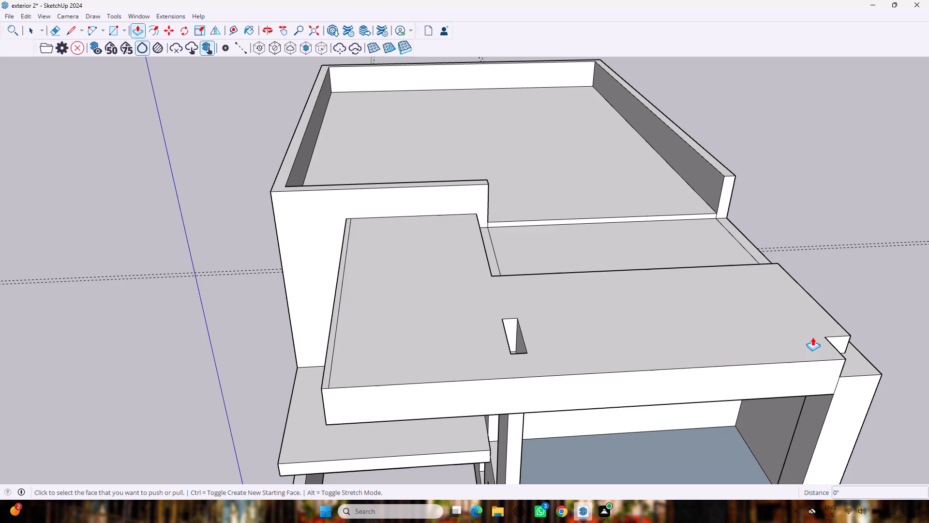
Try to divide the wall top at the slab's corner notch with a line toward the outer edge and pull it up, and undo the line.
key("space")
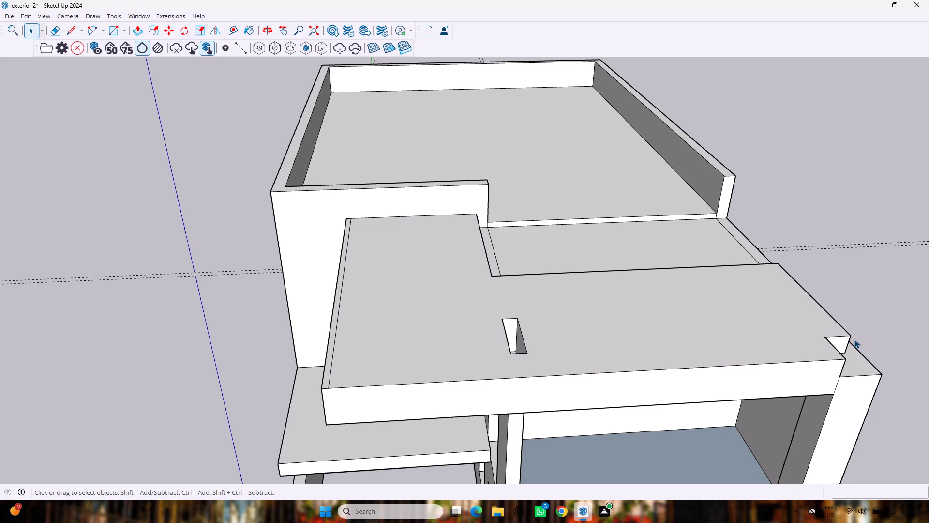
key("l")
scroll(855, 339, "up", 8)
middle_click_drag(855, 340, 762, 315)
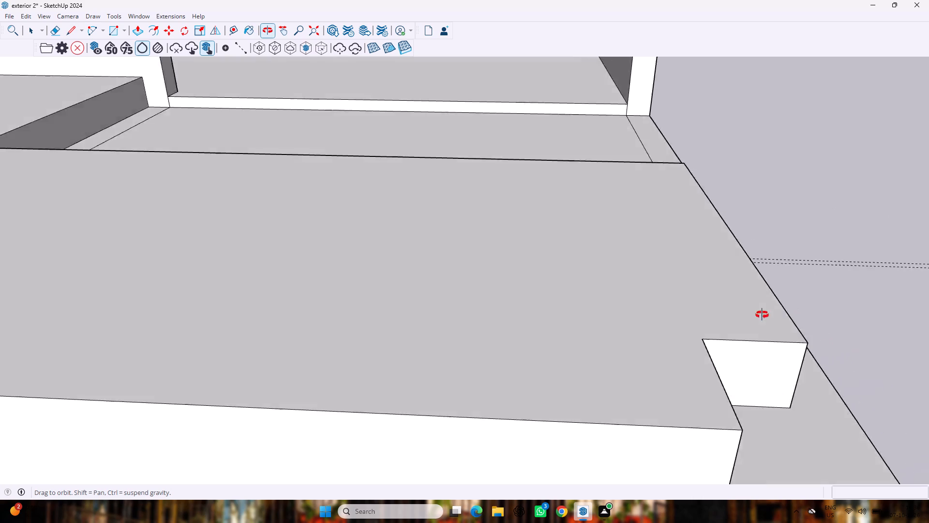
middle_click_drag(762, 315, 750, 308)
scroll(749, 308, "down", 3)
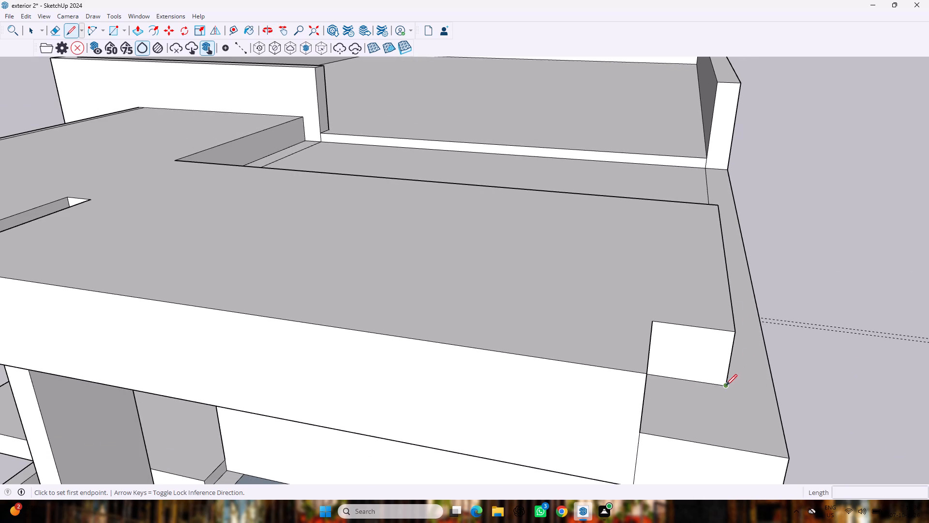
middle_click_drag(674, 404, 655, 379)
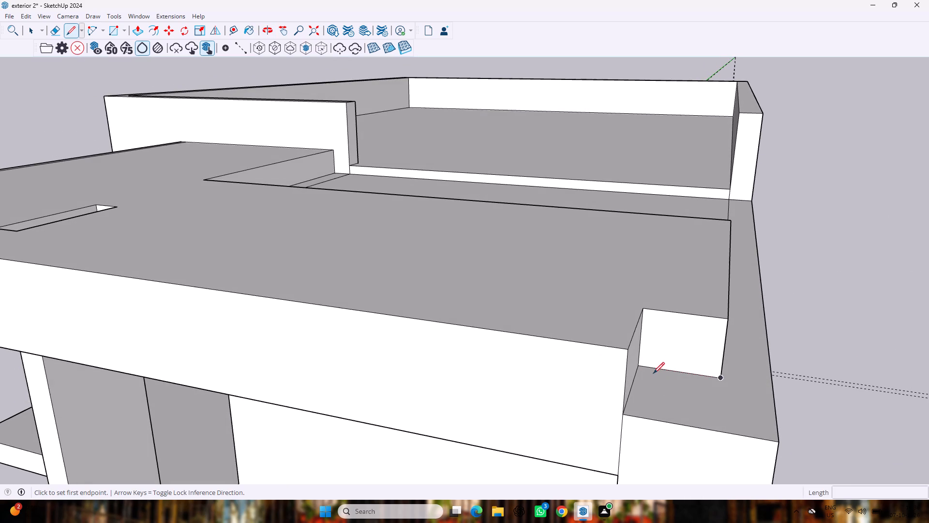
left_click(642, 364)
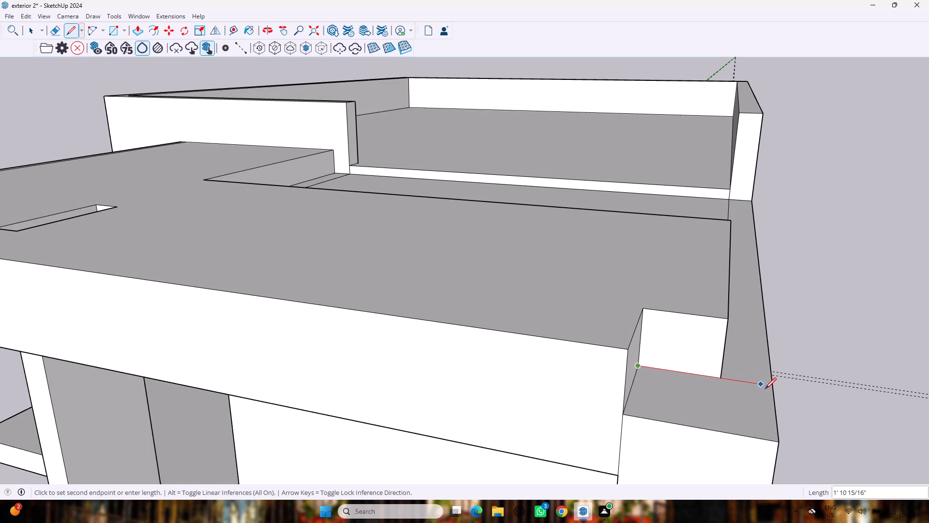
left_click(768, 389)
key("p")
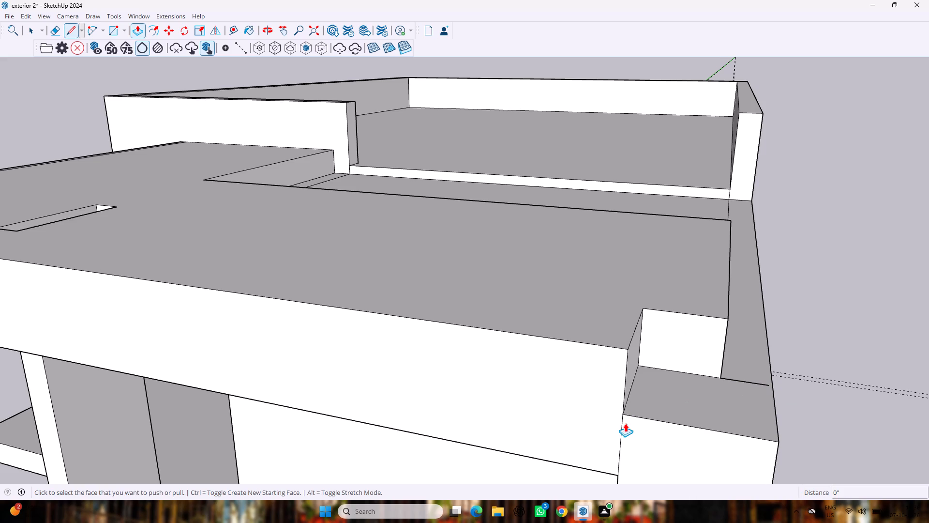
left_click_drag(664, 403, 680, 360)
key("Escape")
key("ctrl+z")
Draw a 9" line across the wall top from the notch's lower outer corner to the wall's outer edge.
key("l")
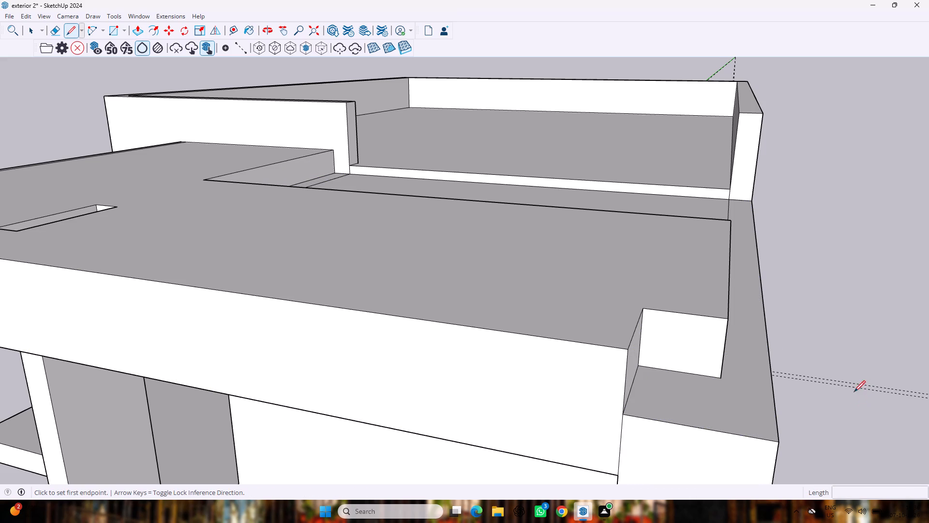
scroll(816, 385, "up", 7)
scroll(576, 423, "down", 8)
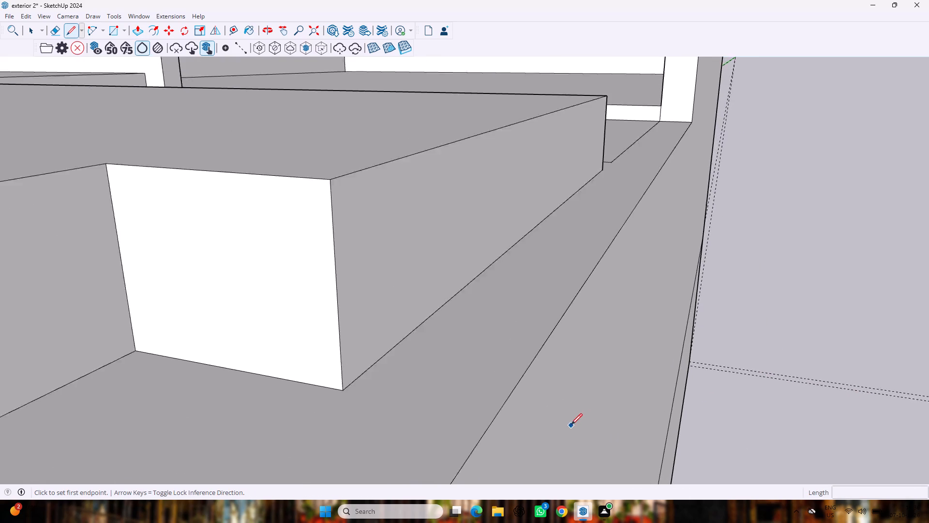
left_click(342, 391)
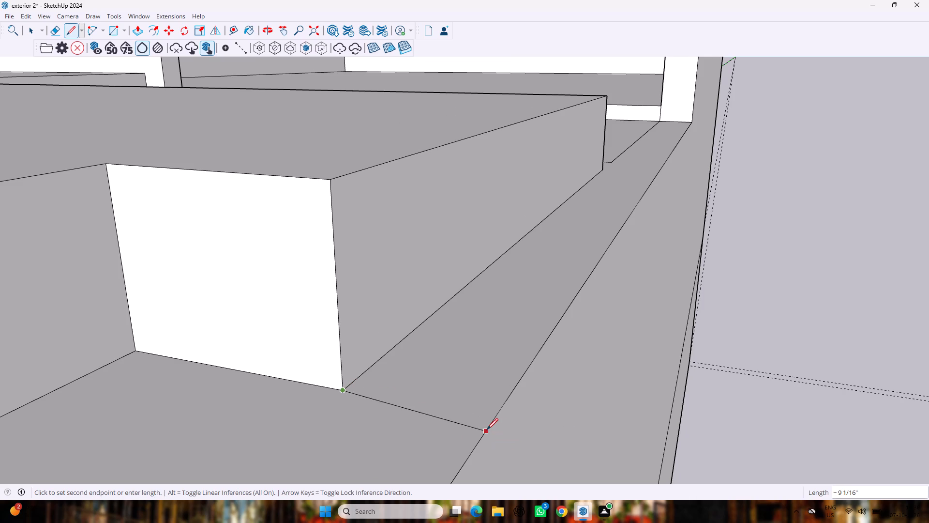
scroll(487, 428, "down", 9)
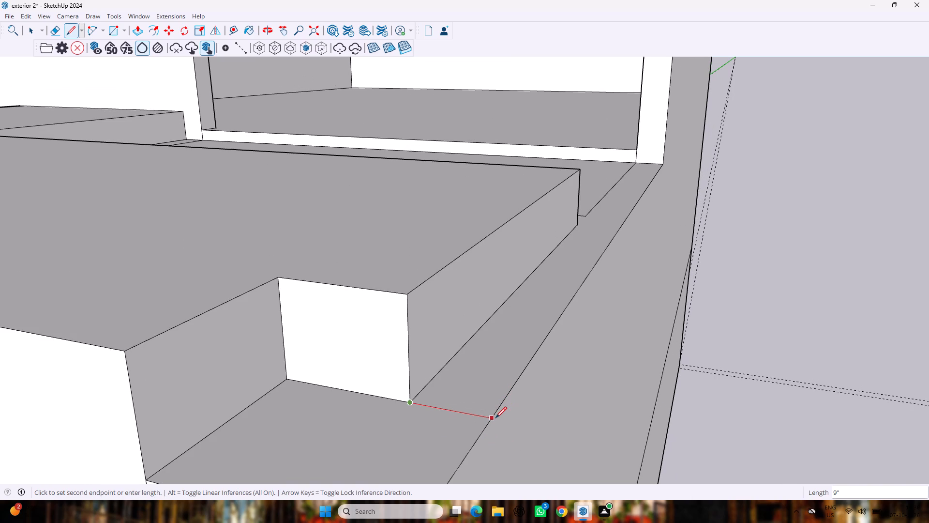
left_click(495, 418)
Push/Pull the separated front corner of the wall top up level with the front roof slab's top.
scroll(504, 414, "down", 12)
key("p")
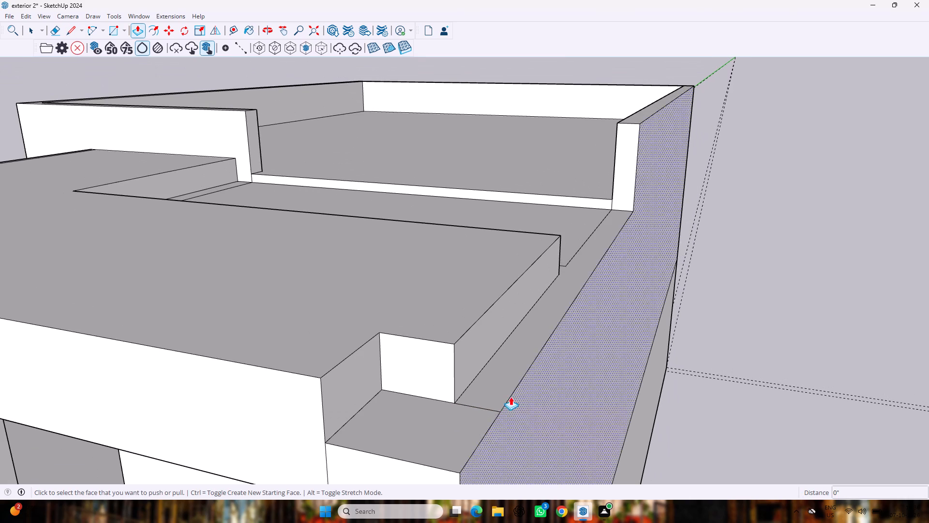
left_click_drag(467, 427, 464, 377)
left_click_drag(462, 369, 461, 357)
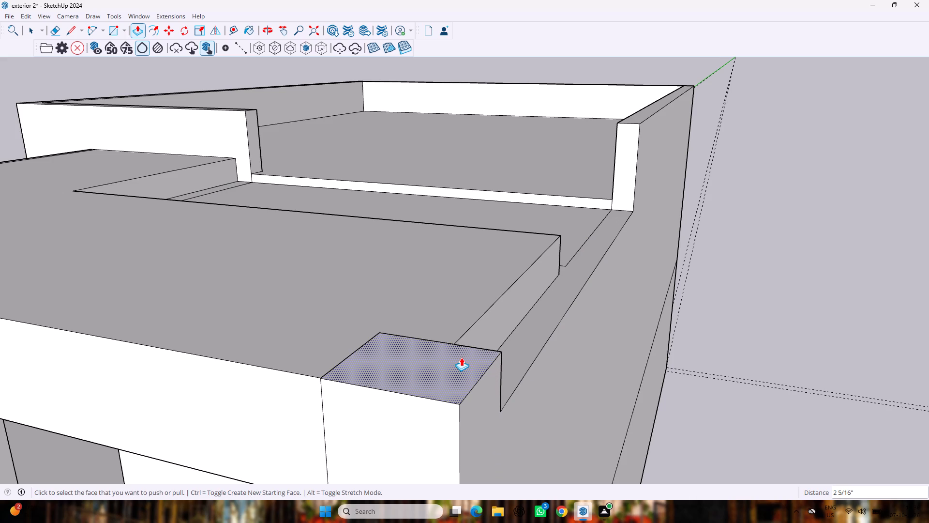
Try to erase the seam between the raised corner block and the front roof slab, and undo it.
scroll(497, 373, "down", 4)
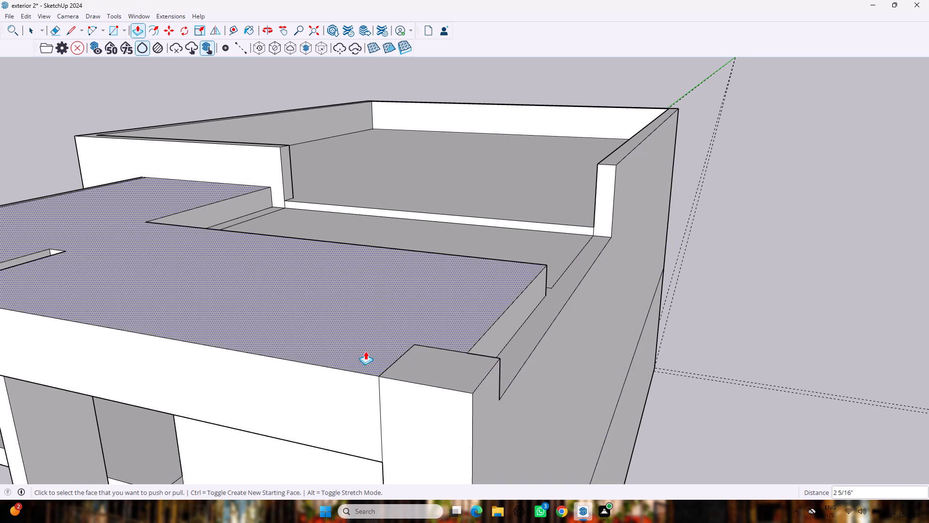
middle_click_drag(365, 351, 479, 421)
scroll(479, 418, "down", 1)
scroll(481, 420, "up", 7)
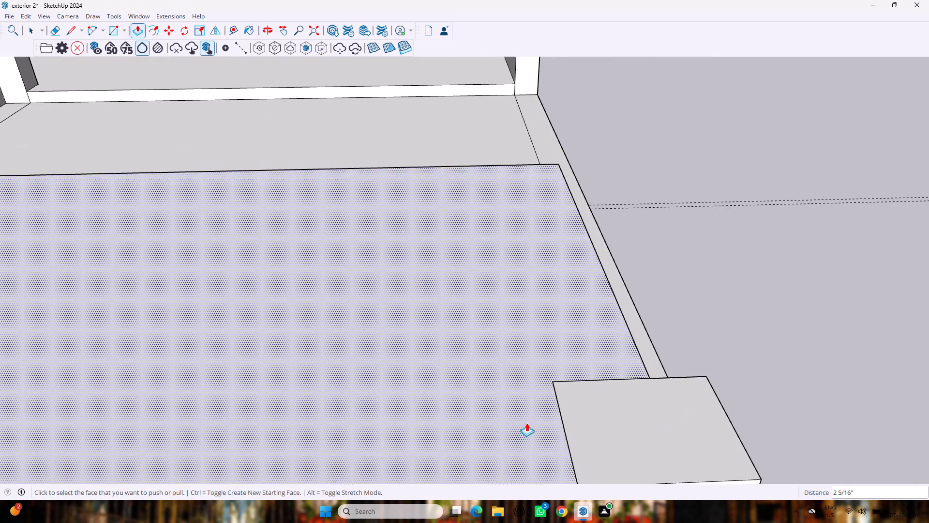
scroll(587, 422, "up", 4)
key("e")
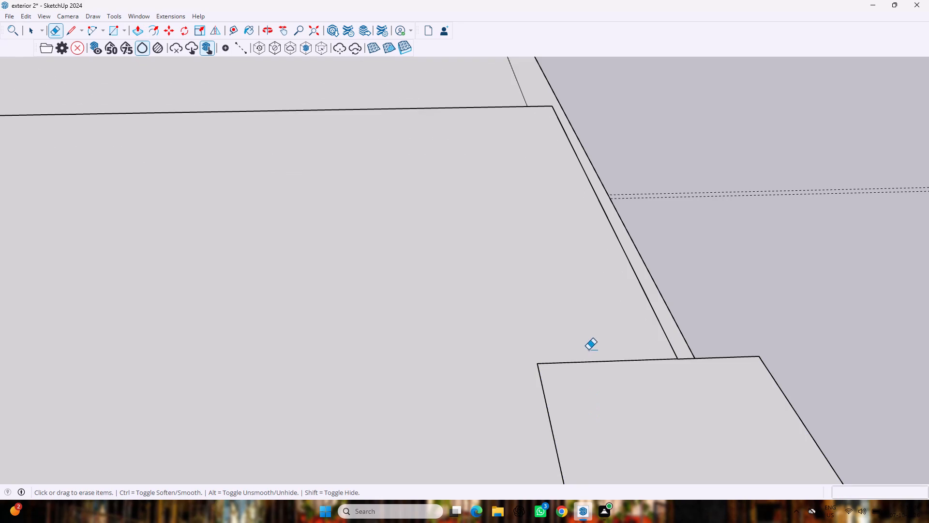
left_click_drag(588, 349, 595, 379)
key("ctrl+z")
Push/Pull the corner block's top face flush with the top of the front roof slab.
key("p")
left_click_drag(614, 393, 624, 402)
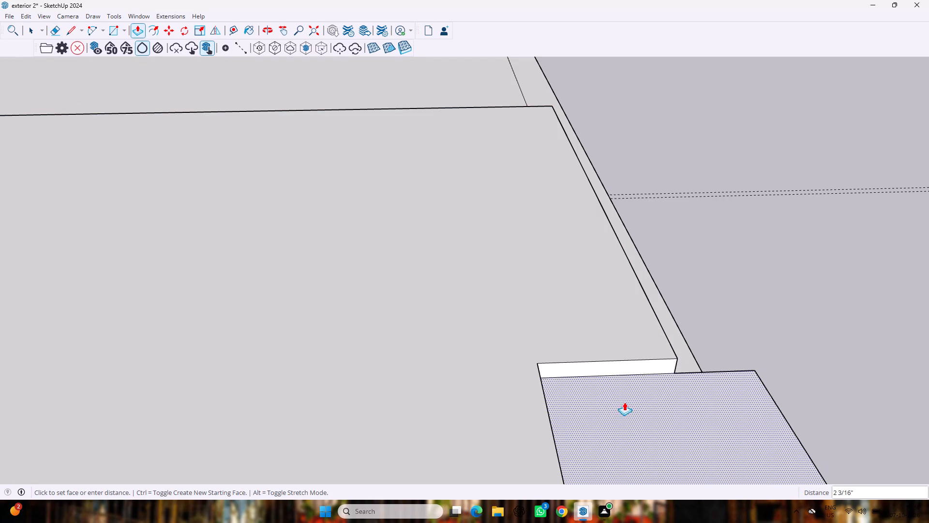
left_click_drag(624, 402, 569, 388)
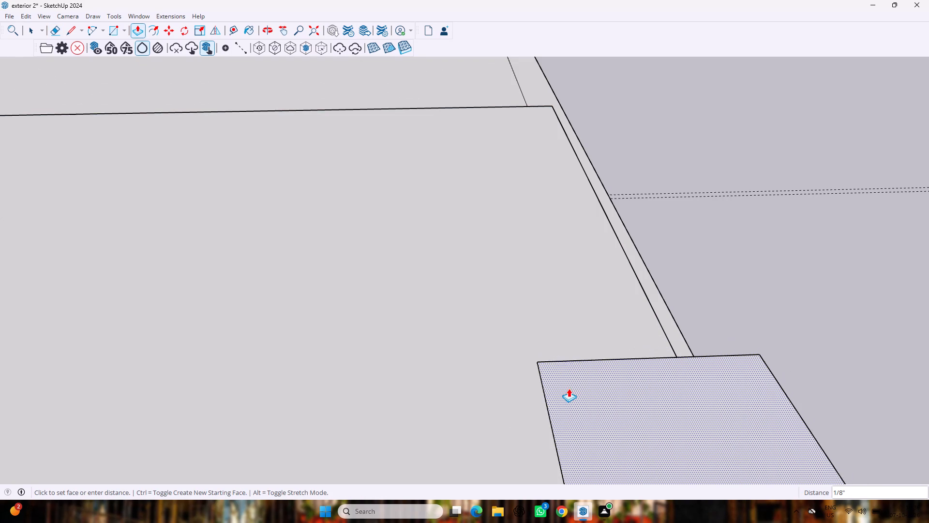
left_click_drag(569, 388, 543, 387)
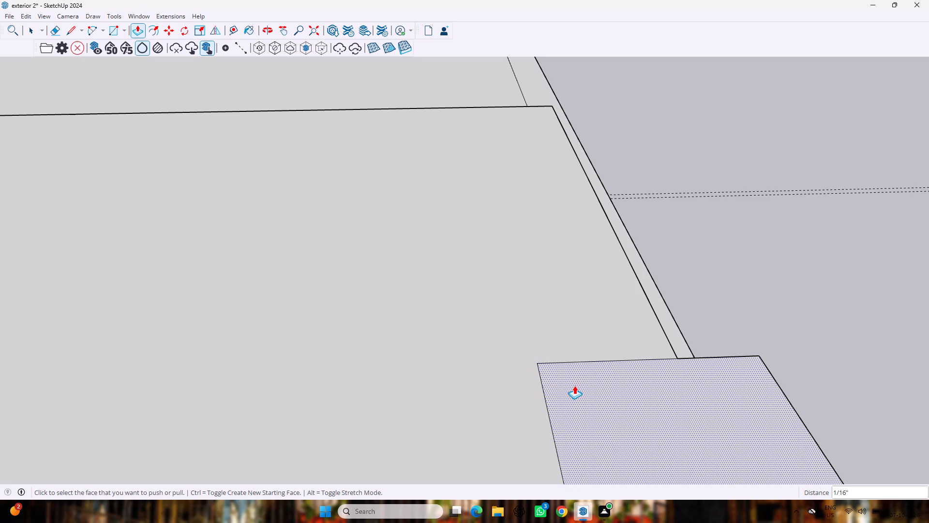
Erase the two seam edges between the corner block's top and the front roof slab.
key("space")
key("e")
left_click_drag(586, 357, 548, 422)
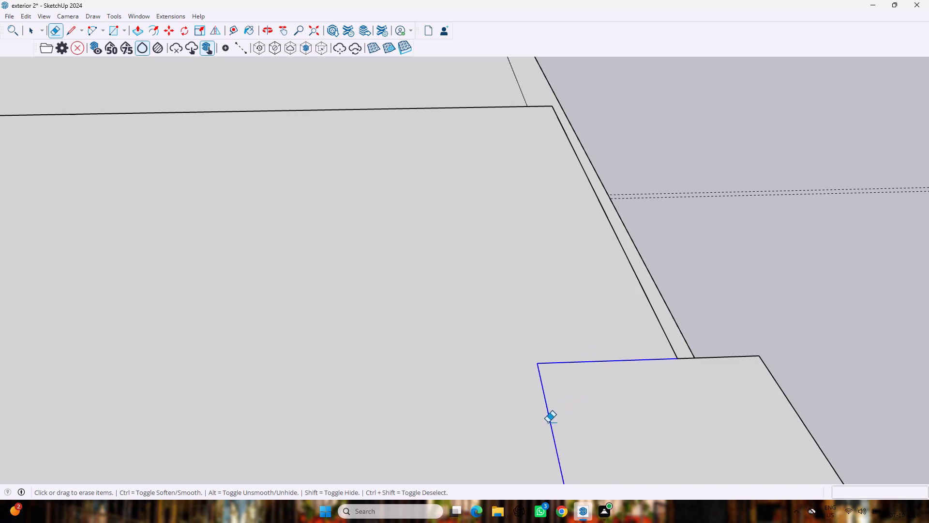
left_click_drag(548, 422, 548, 423)
Push/Pull the bottom face of the rectangular slot in the front roof slab up 2', level with the slab's top.
scroll(548, 415, "down", 16)
middle_click_drag(524, 405, 525, 408)
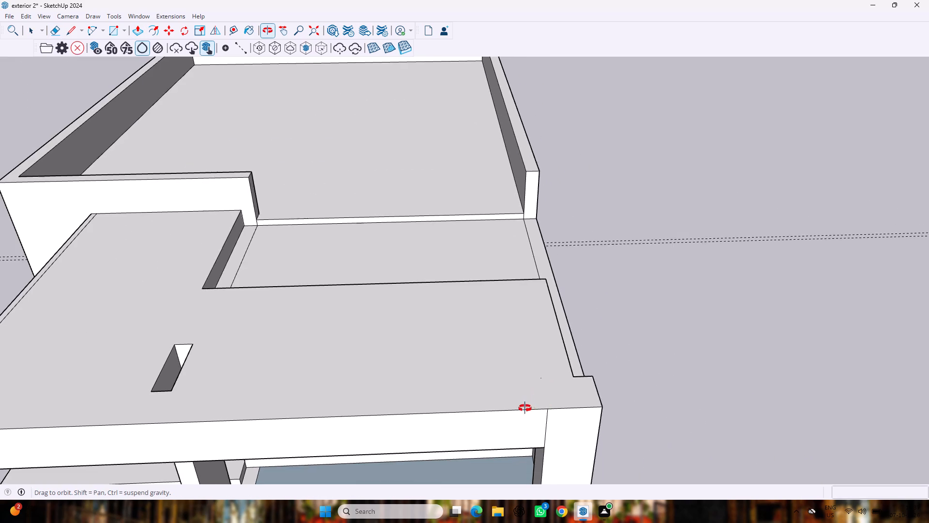
middle_click_drag(525, 408, 618, 386)
scroll(618, 386, "down", 6)
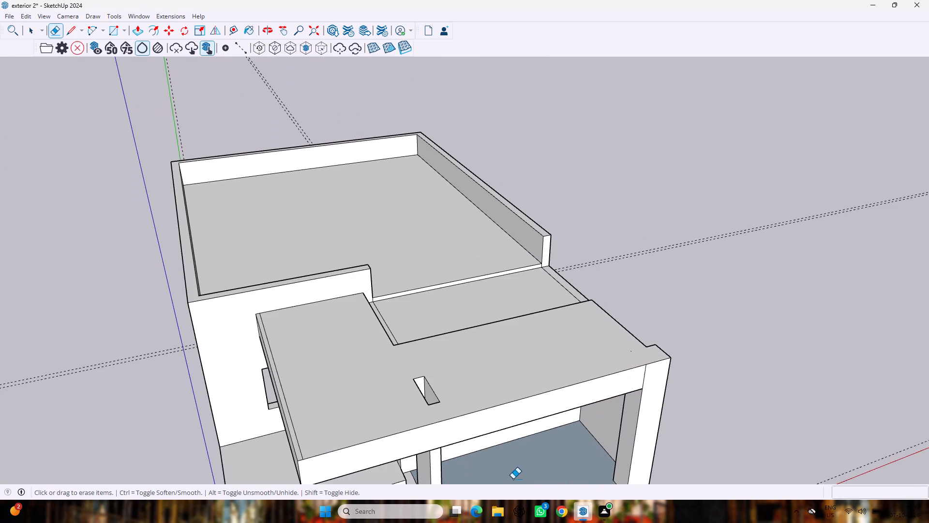
middle_click_drag(513, 479, 535, 413)
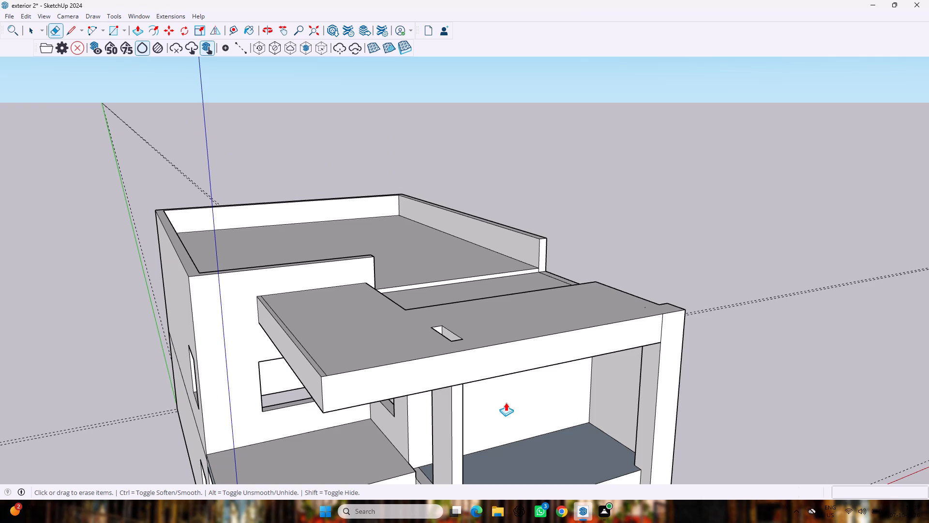
key("p")
scroll(420, 305, "up", 7)
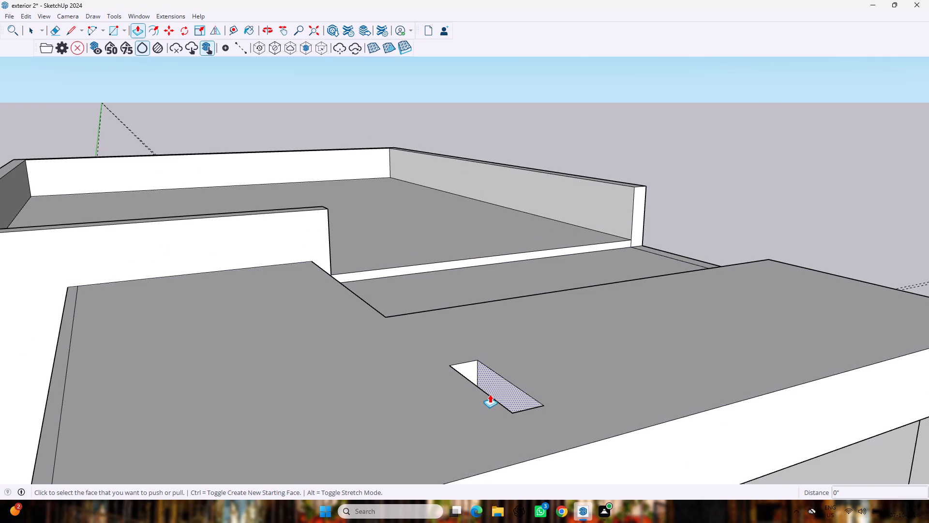
middle_click_drag(498, 369, 432, 427)
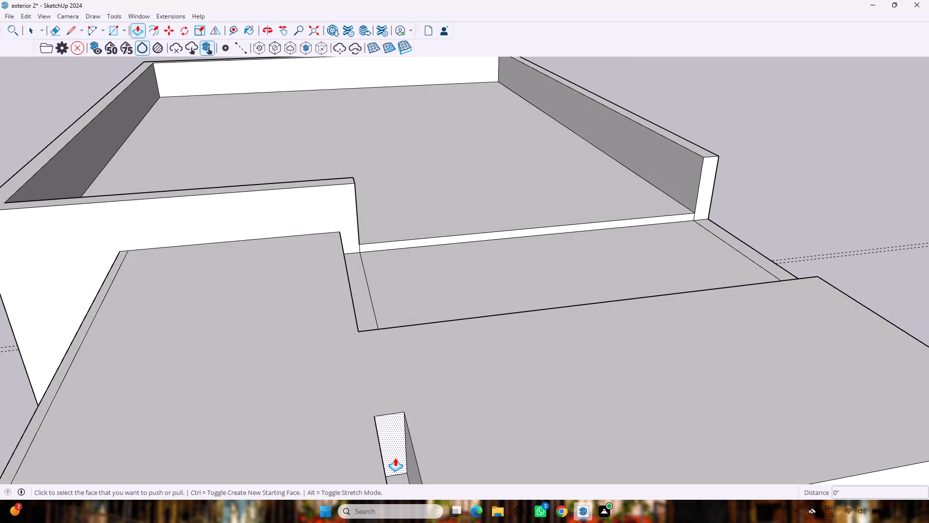
scroll(400, 459, "down", 7)
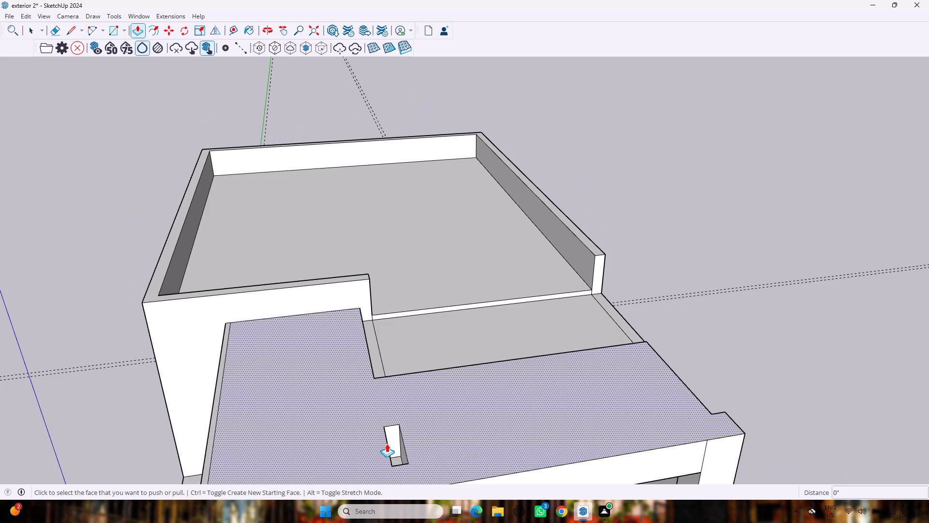
scroll(387, 457, "up", 6)
left_click_drag(403, 462, 404, 461)
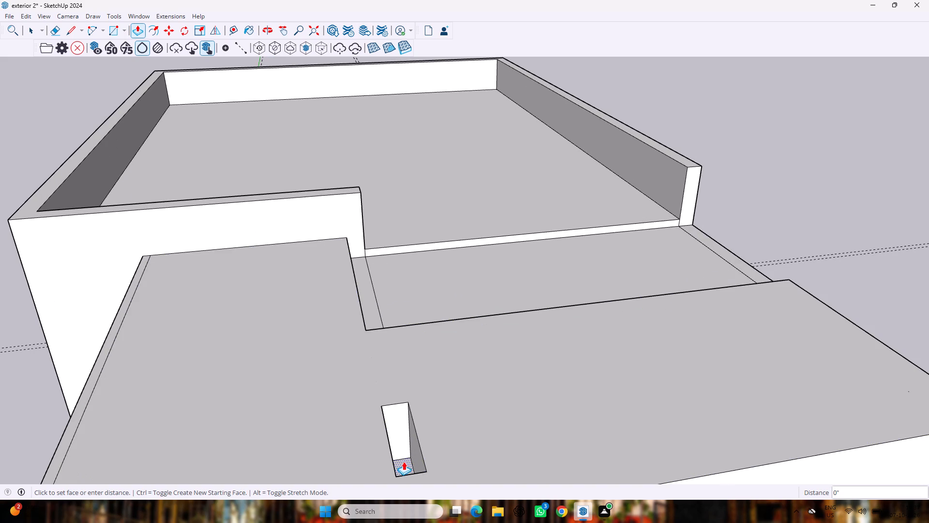
left_click_drag(404, 461, 396, 429)
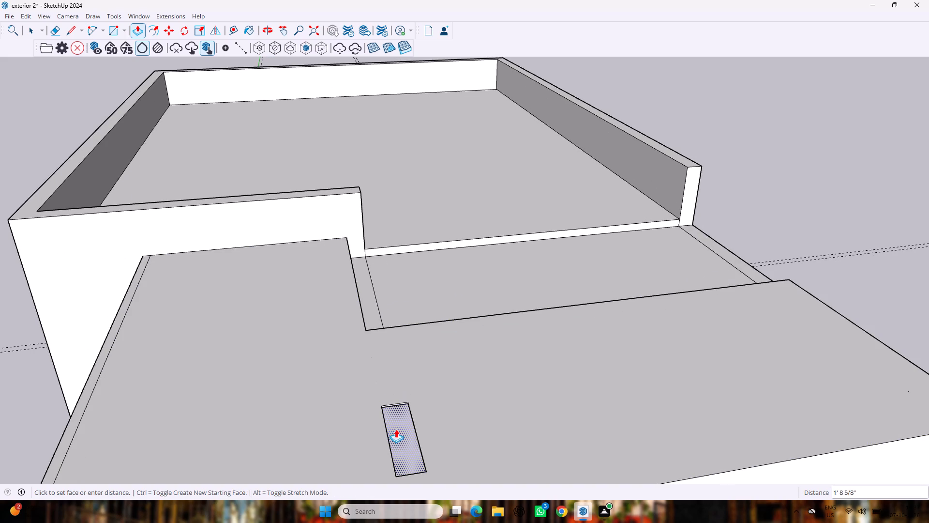
left_click_drag(396, 429, 386, 438)
scroll(404, 425, "down", 10)
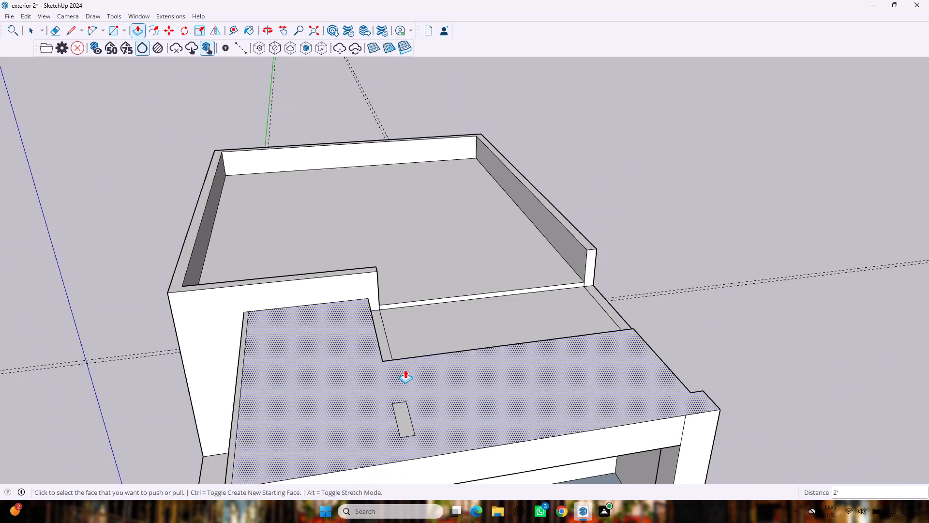
Erase the leftover rectangular outline of the filled slot on the front roof slab.
key("space")
key("e")
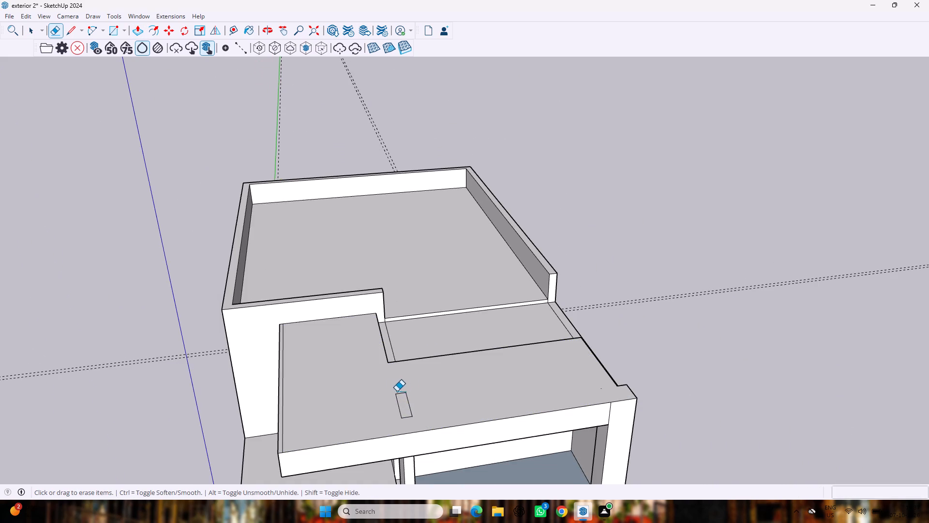
left_click(392, 401)
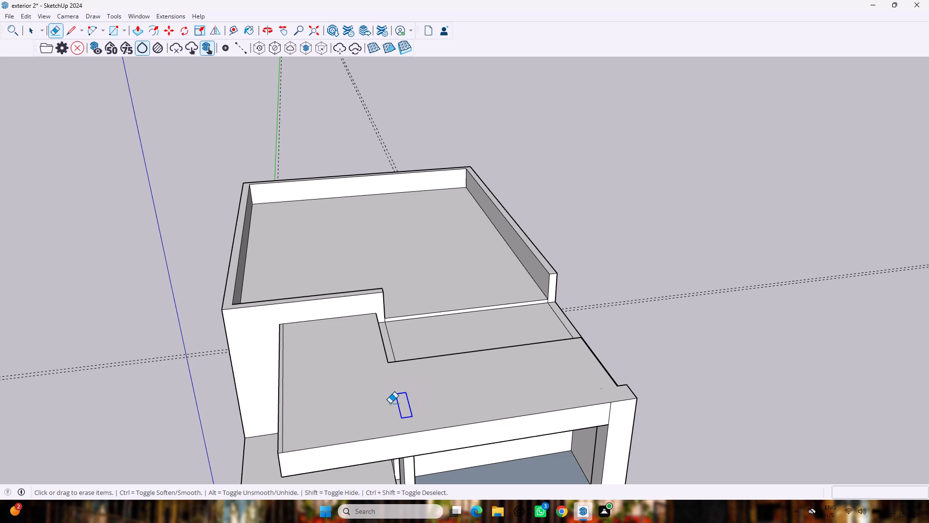
Draw a rectangular strip about 4" by 25'1" along the front edge of the front roof slab's top.
scroll(433, 392, "down", 3)
middle_click_drag(313, 387, 464, 256)
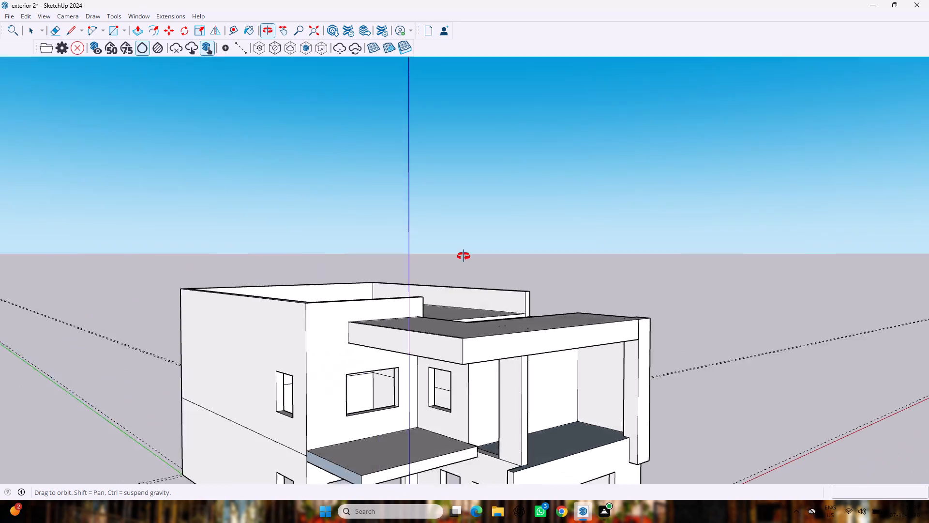
middle_click_drag(464, 256, 452, 372)
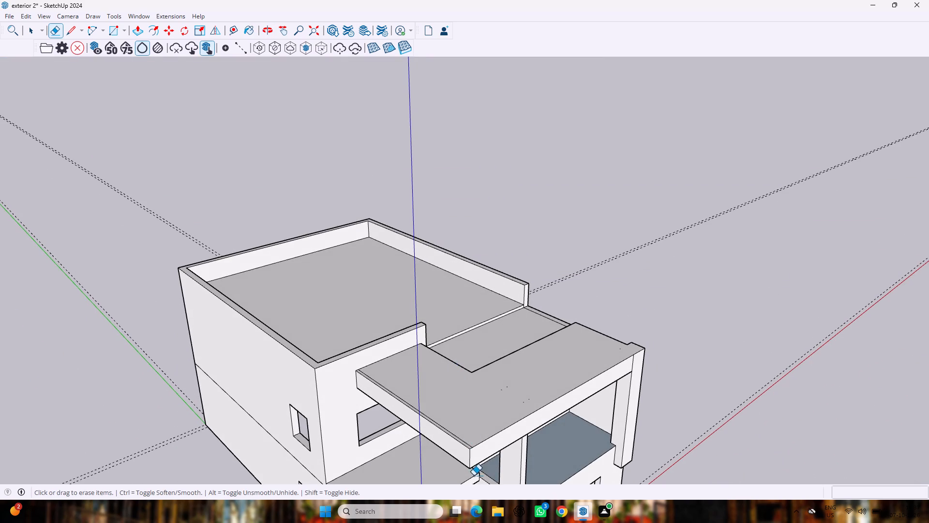
scroll(476, 470, "up", 6)
key("r")
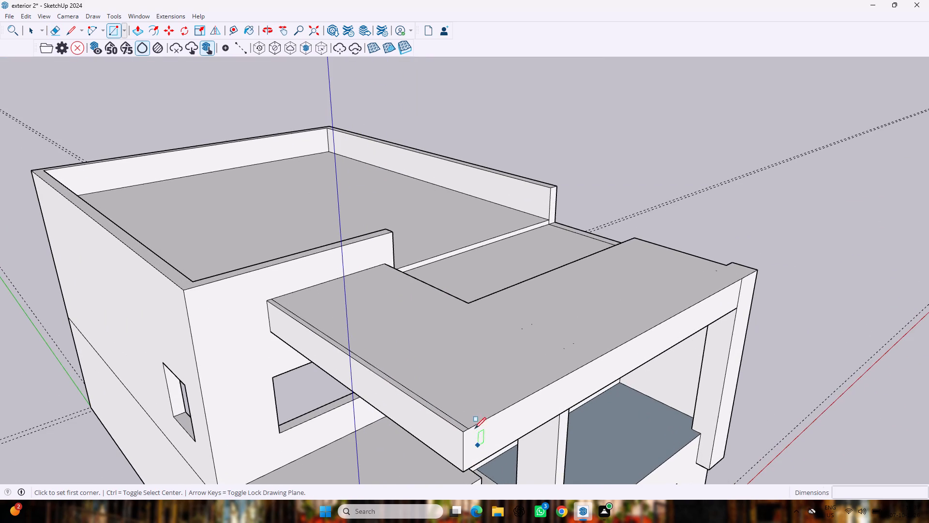
scroll(465, 415, "up", 5)
left_click(463, 443)
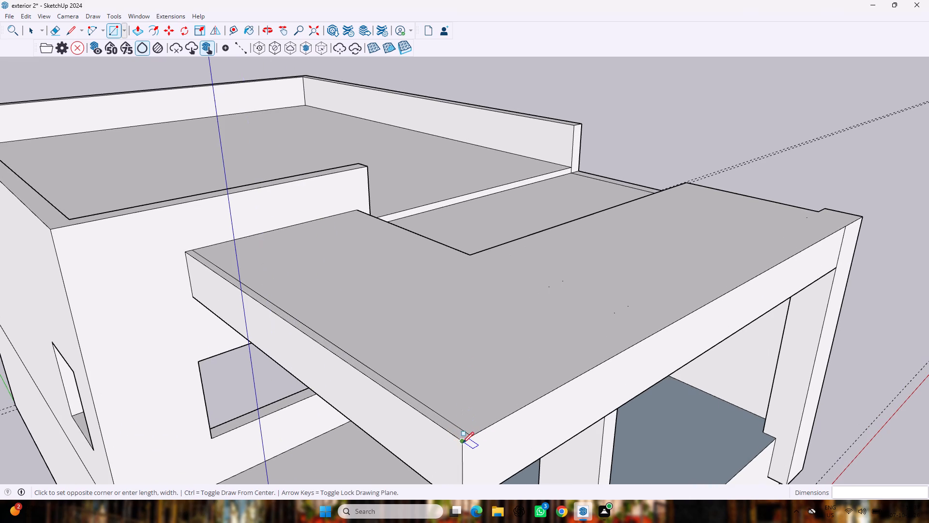
left_click(855, 215)
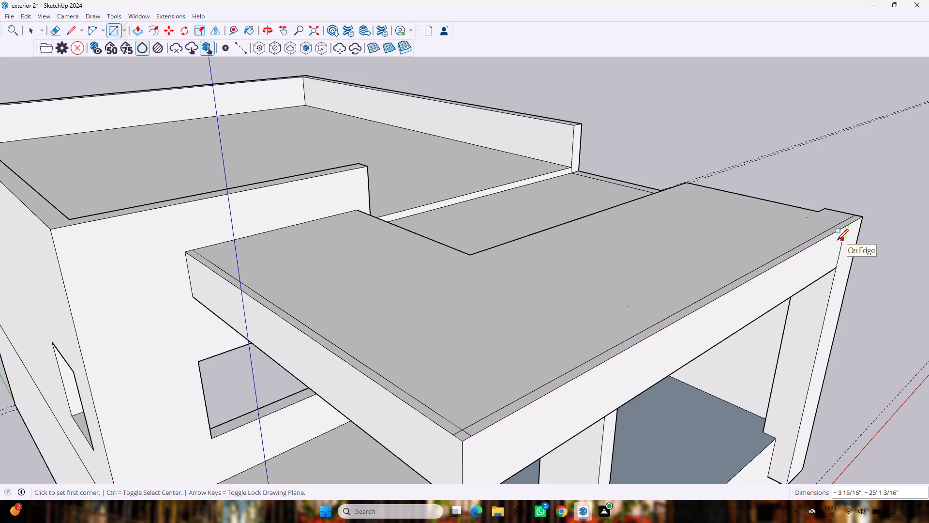
Erase the short crossing lines at the slab's outer front corner to merge the front and side edge strips.
key("e")
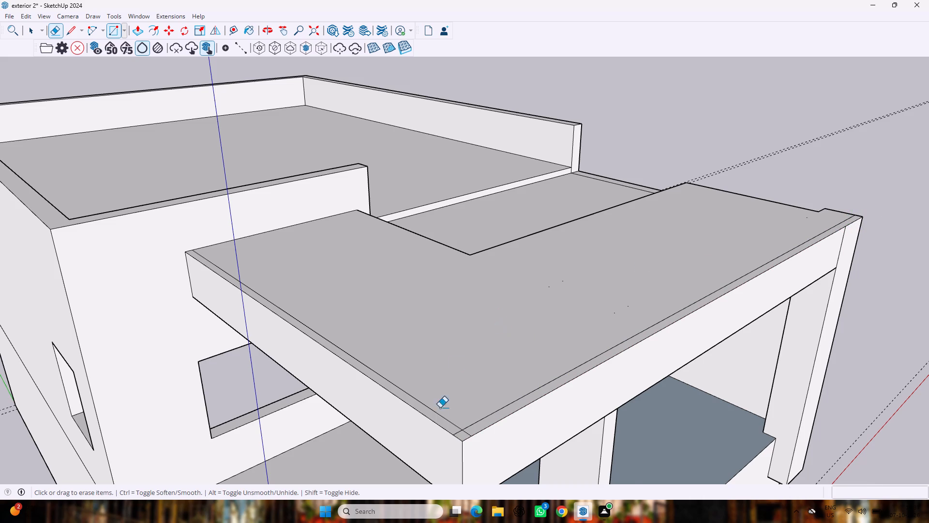
scroll(437, 425, "up", 4)
left_click_drag(461, 432, 485, 443)
key("ctrl+z")
left_click_drag(492, 437, 487, 441)
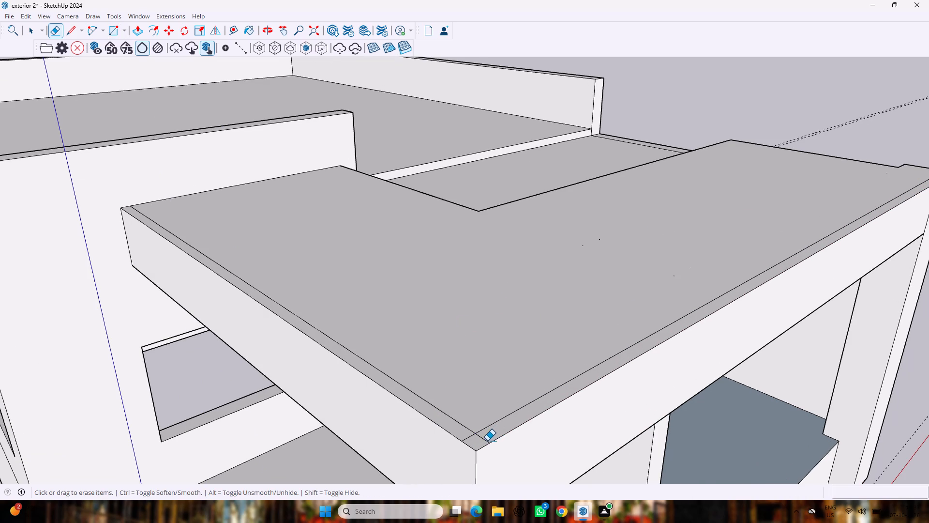
left_click_drag(487, 441, 467, 436)
left_click(467, 436)
Push/Pull the merged edge strip around the front roof slab up 10" as a low rim.
key("p")
left_click_drag(494, 427, 499, 400)
key("Escape")
scroll(499, 401, "down", 10)
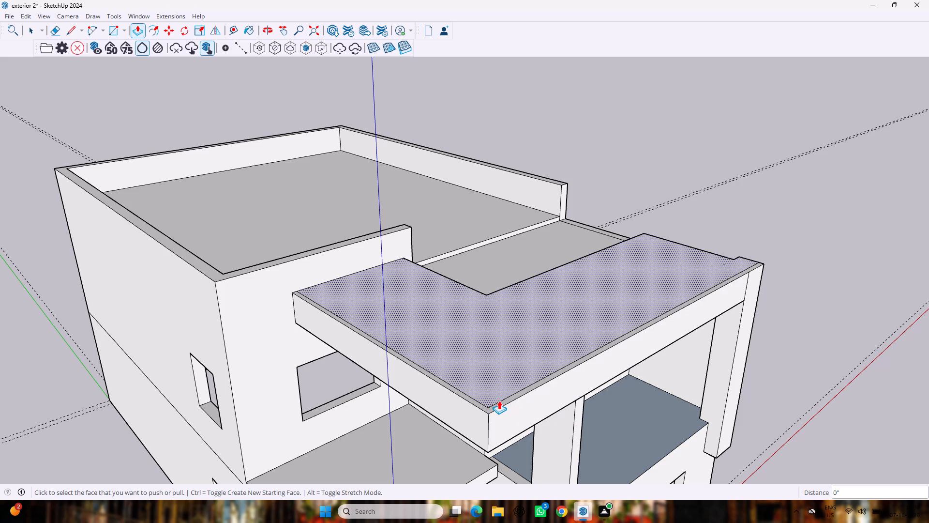
scroll(487, 400, "up", 4)
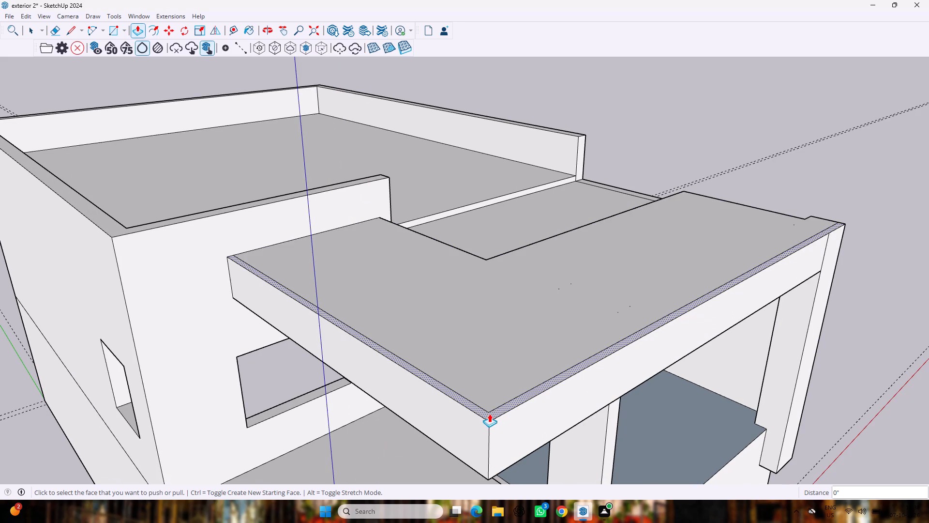
left_click_drag(489, 414, 503, 385)
key("1")
key("0")
key("shift+quotedbl")
key("Return")
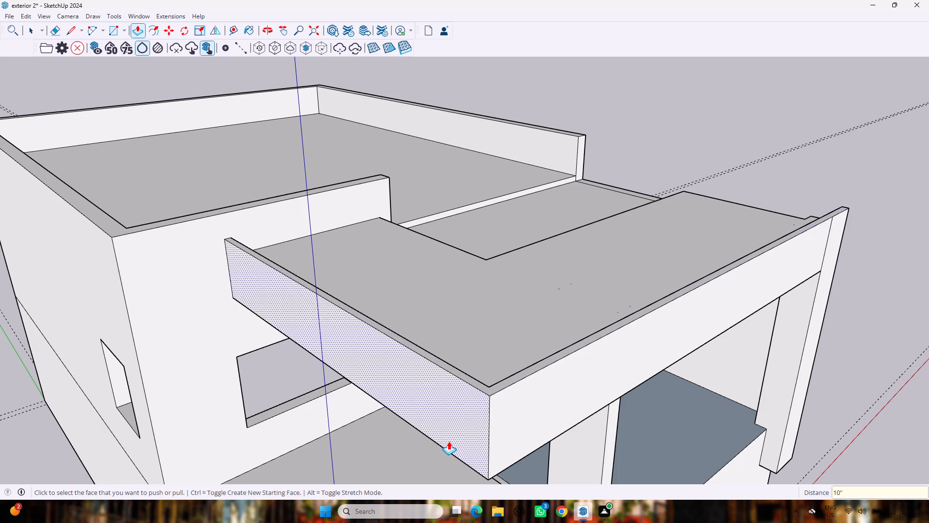
key("space")
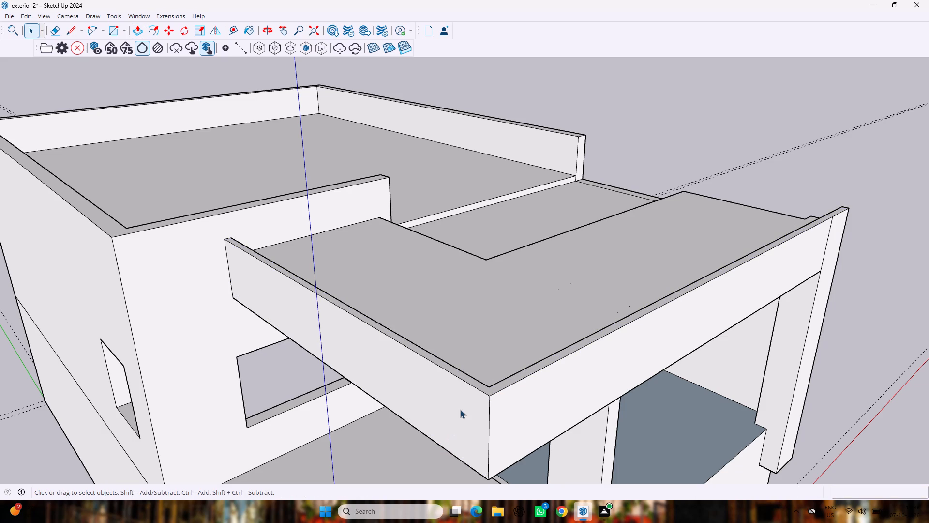
Undo the last Push/Pull of the merged edge strip on the front roof slab.
middle_click_drag(719, 281, 722, 295)
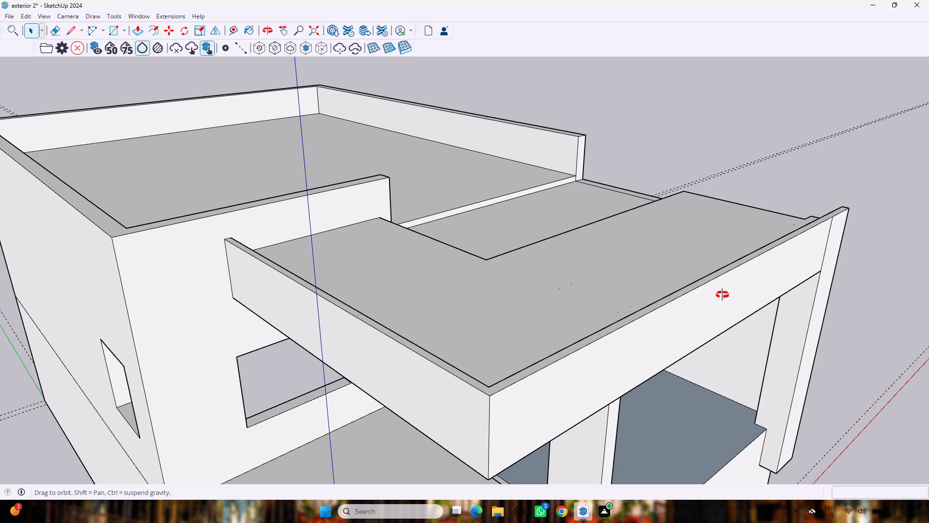
middle_click_drag(722, 295, 636, 269)
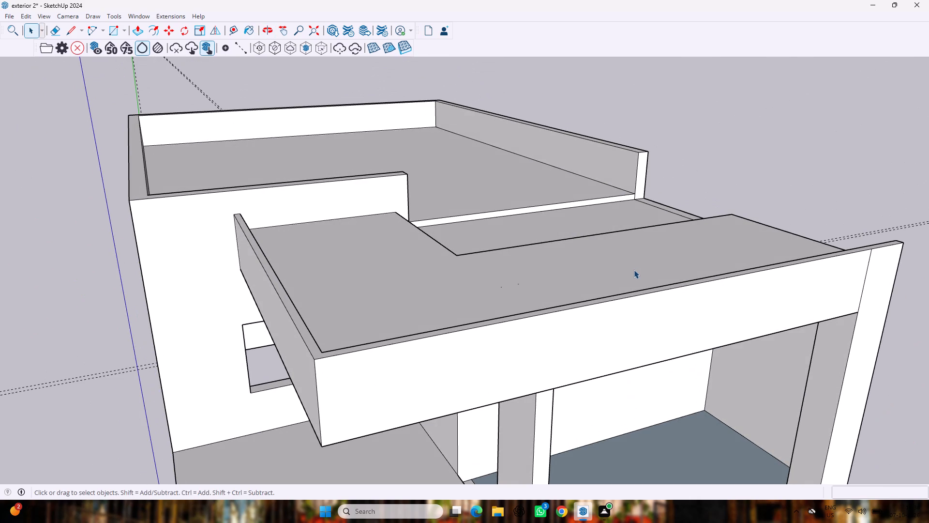
key("l")
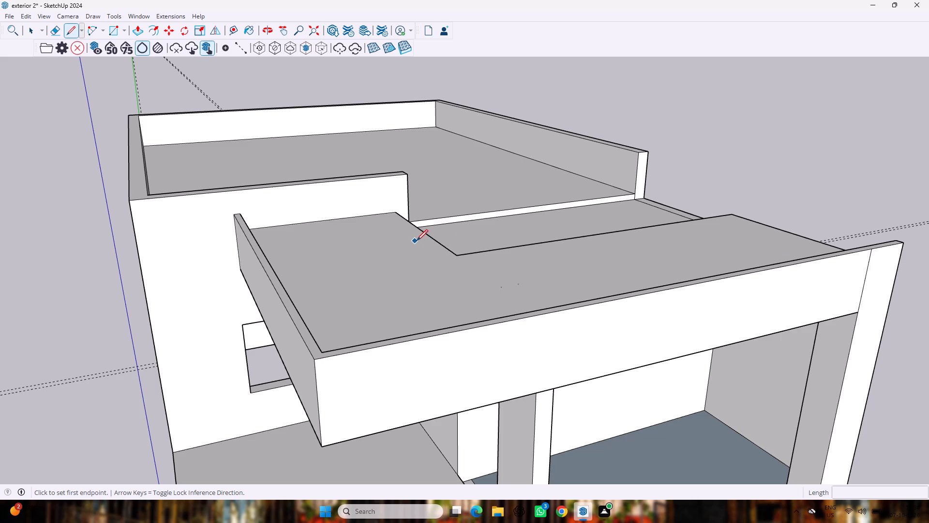
middle_click_drag(480, 236, 218, 219)
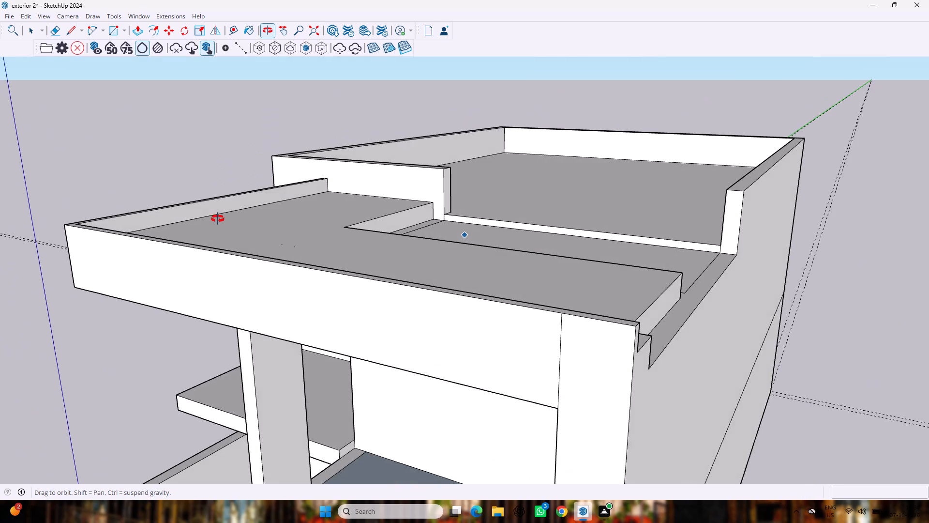
middle_click_drag(218, 219, 212, 210)
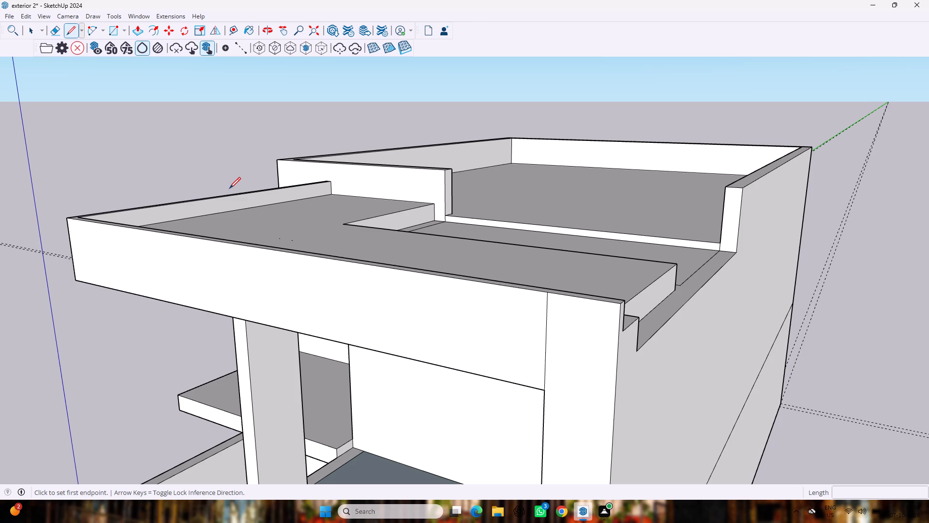
key("ctrl+z")
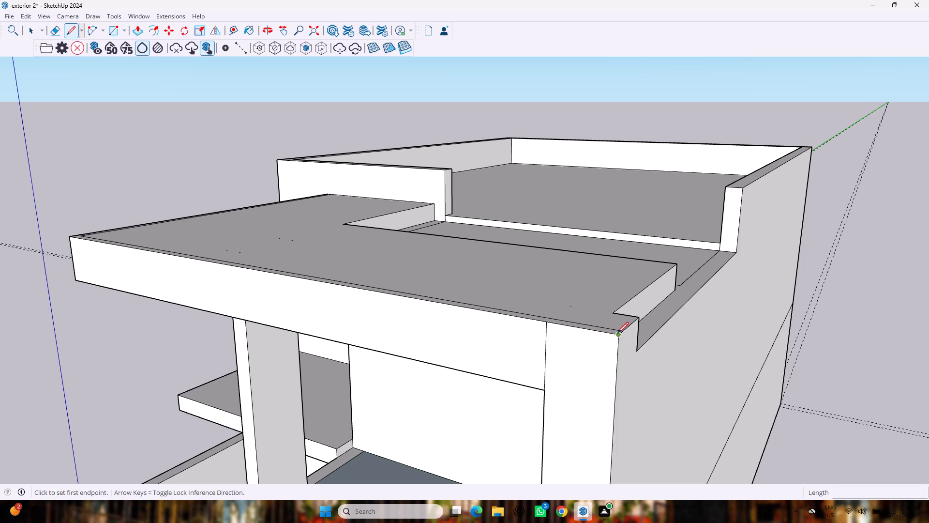
left_click(623, 333)
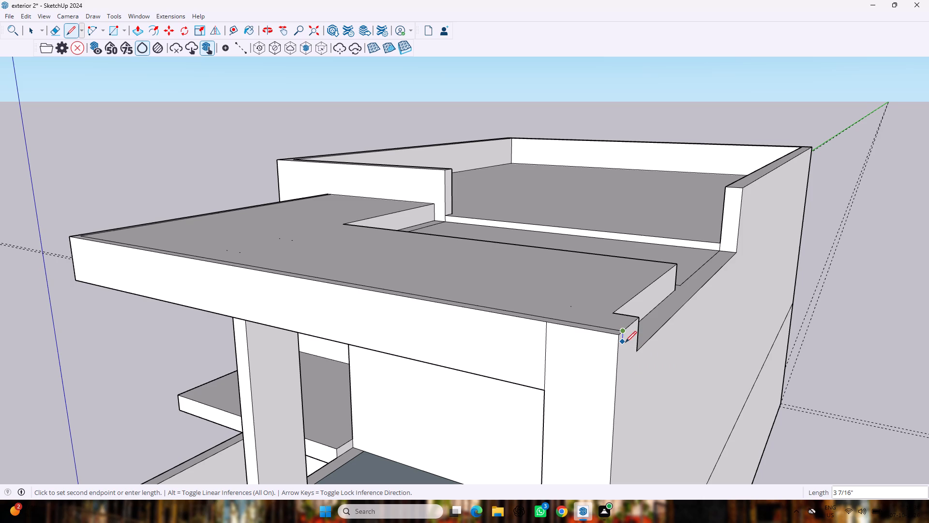
key("Escape")
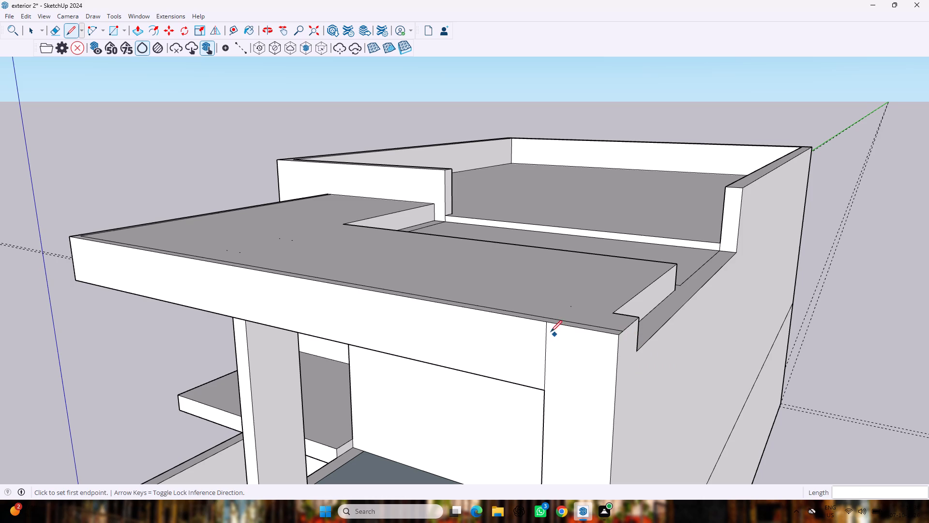
Push/Pull the merged edge strip around the front roof slab up 4" as a low rim.
key("p")
middle_click_drag(162, 187, 594, 276)
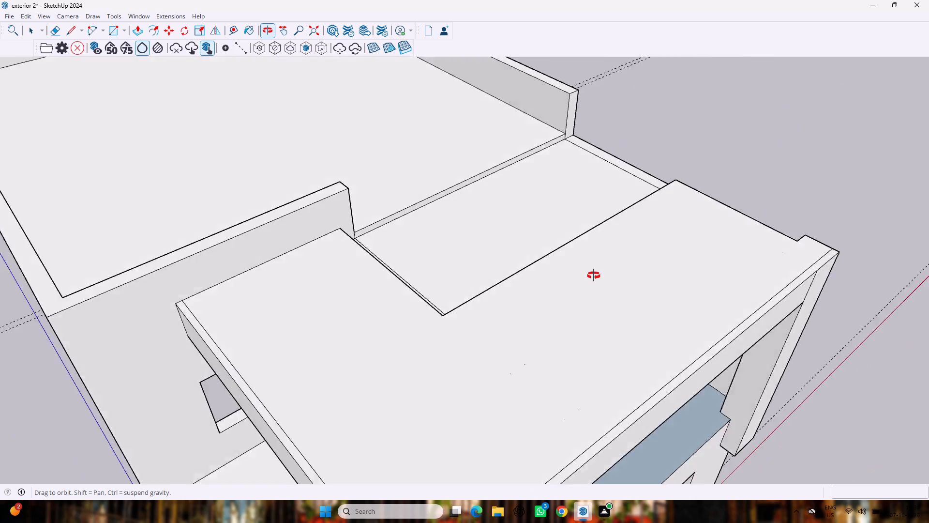
middle_click_drag(594, 276, 594, 275)
scroll(603, 399, "up", 3)
scroll(599, 362, "down", 6)
scroll(603, 437, "up", 2)
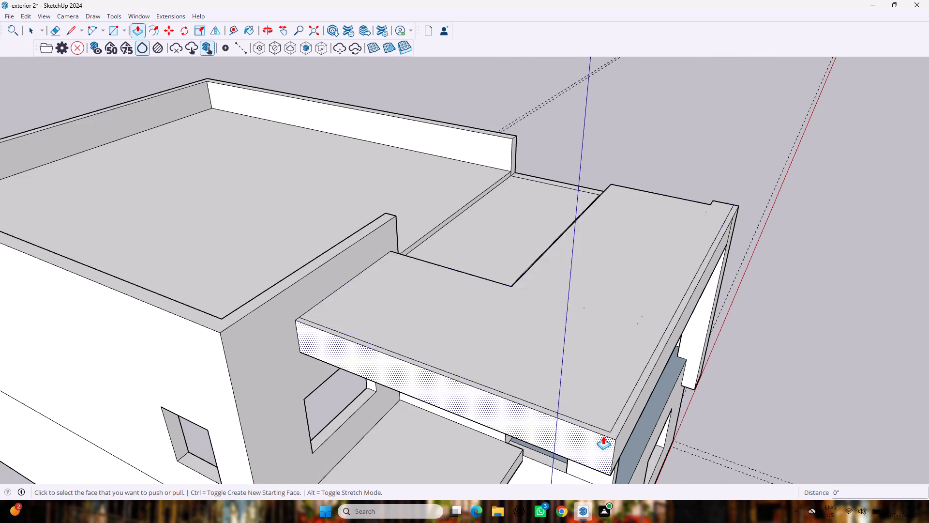
scroll(603, 436, "up", 2)
left_click_drag(612, 431, 621, 393)
key("4")
key("shift+quotedbl")
key("Return")
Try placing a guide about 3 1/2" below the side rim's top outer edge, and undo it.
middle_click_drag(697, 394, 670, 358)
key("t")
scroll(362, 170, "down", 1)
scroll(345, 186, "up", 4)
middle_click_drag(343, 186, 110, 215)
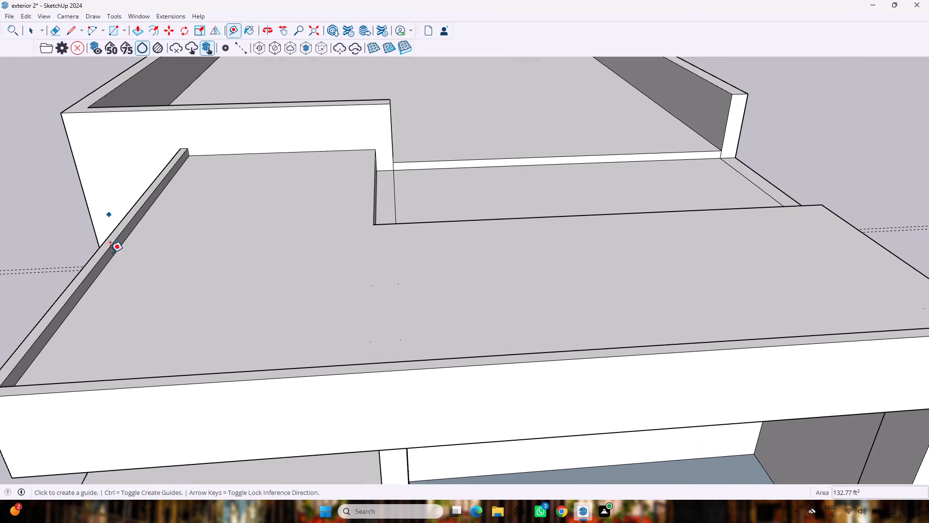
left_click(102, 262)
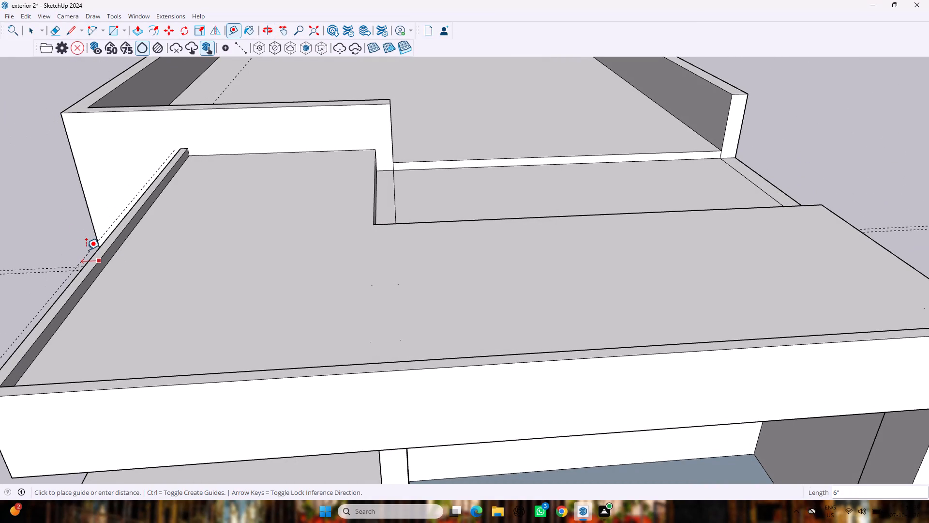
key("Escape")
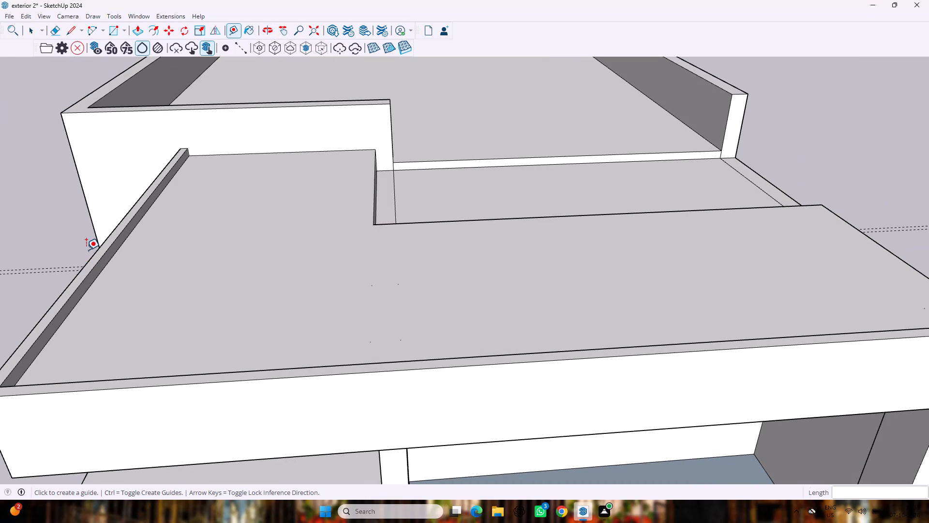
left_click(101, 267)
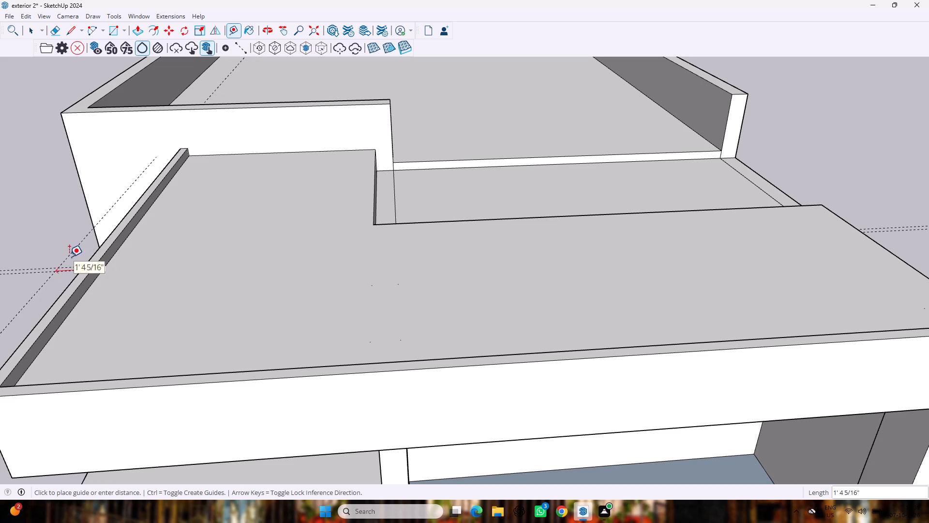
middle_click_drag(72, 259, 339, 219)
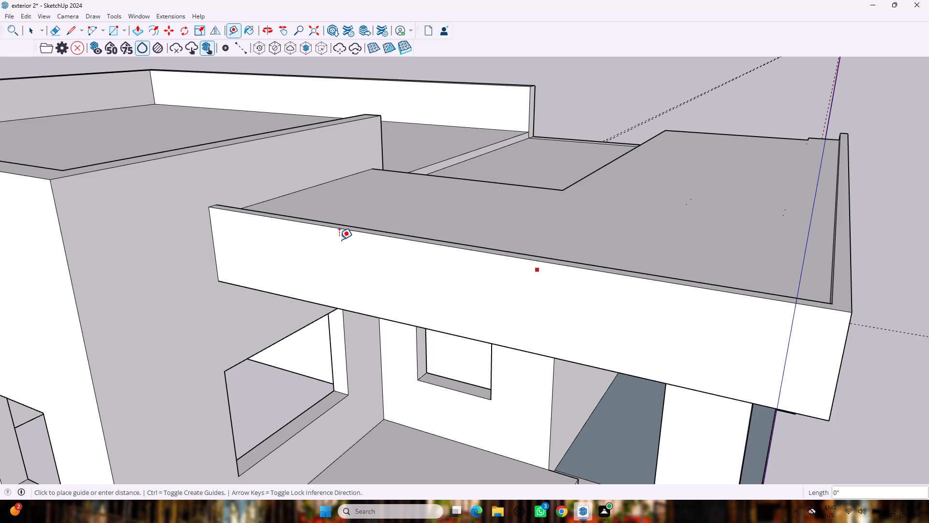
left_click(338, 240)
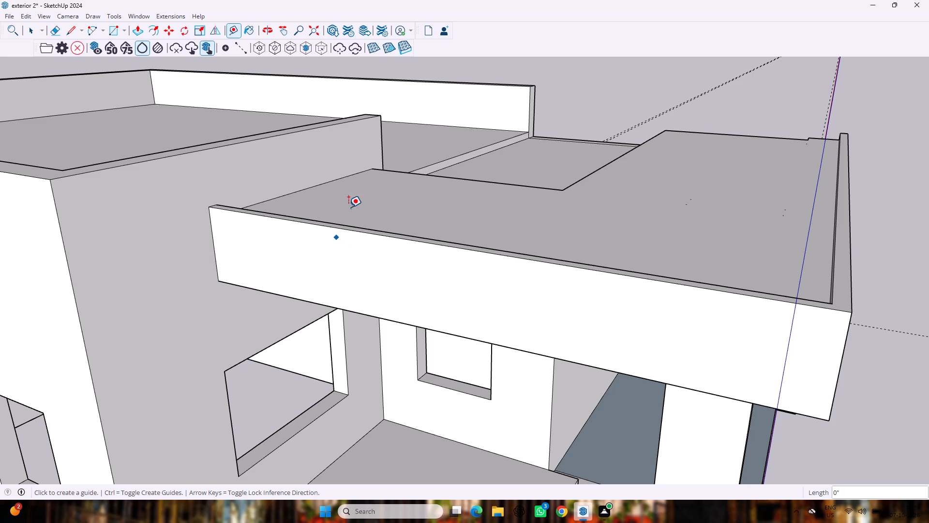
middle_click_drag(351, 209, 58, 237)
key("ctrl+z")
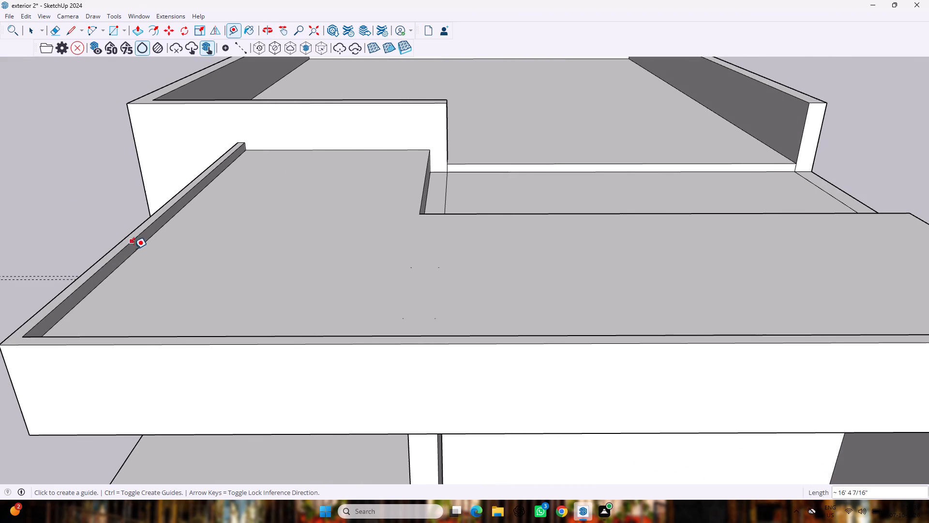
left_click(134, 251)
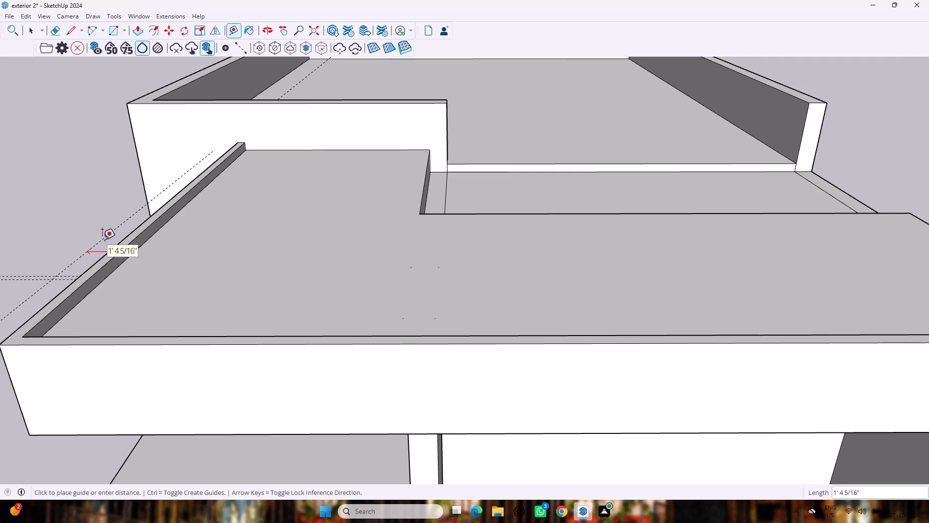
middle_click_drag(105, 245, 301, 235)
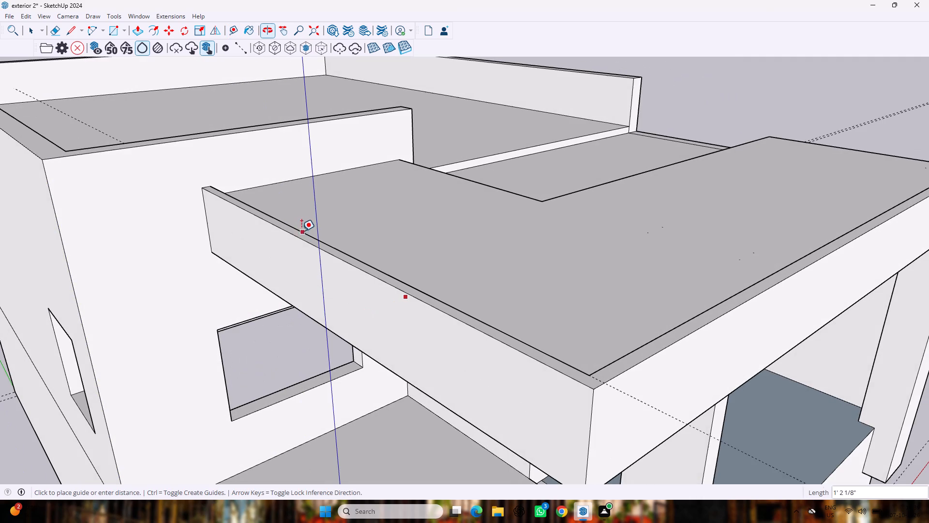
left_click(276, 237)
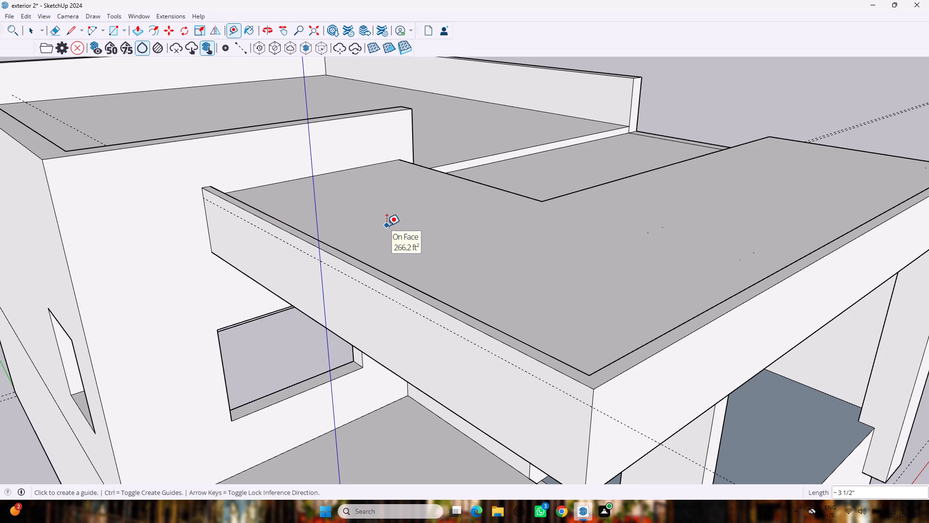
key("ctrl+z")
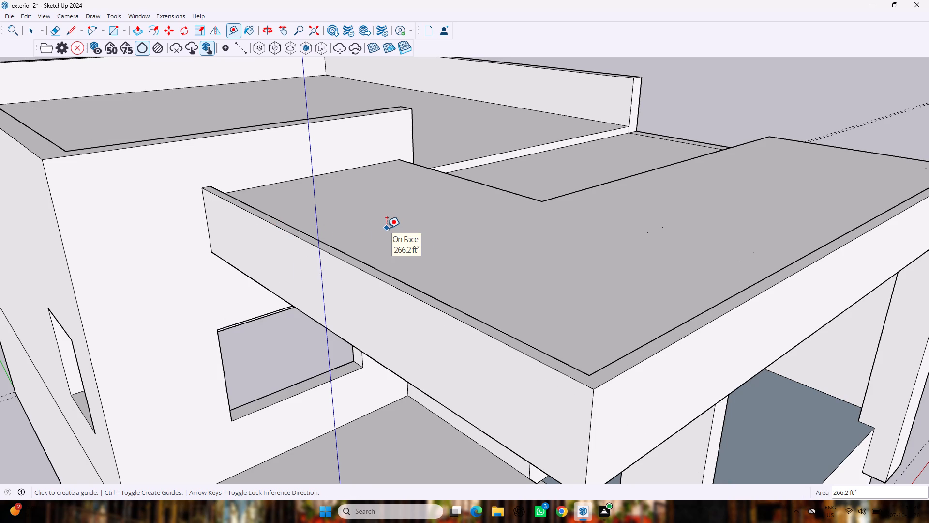
Draw a line about 4" long across the rim's top, from its inner front corner to the front edge.
key("l")
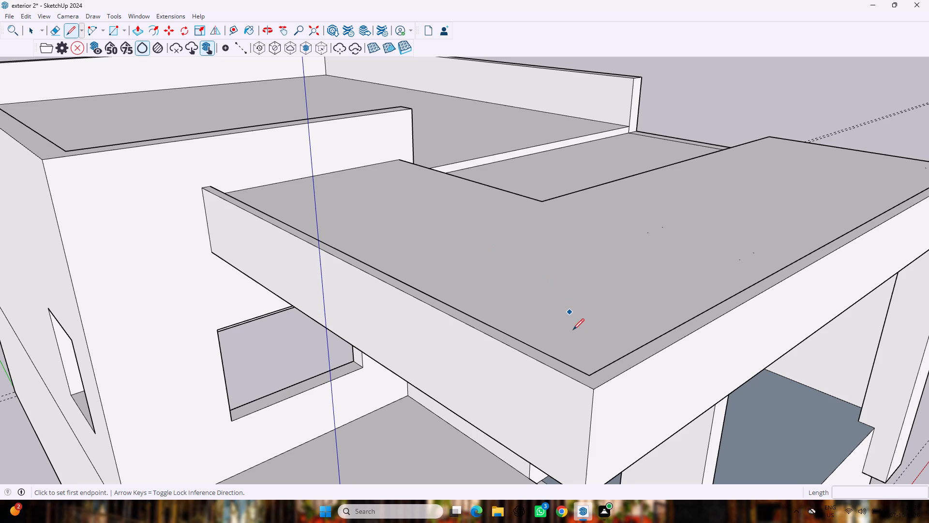
left_click(590, 372)
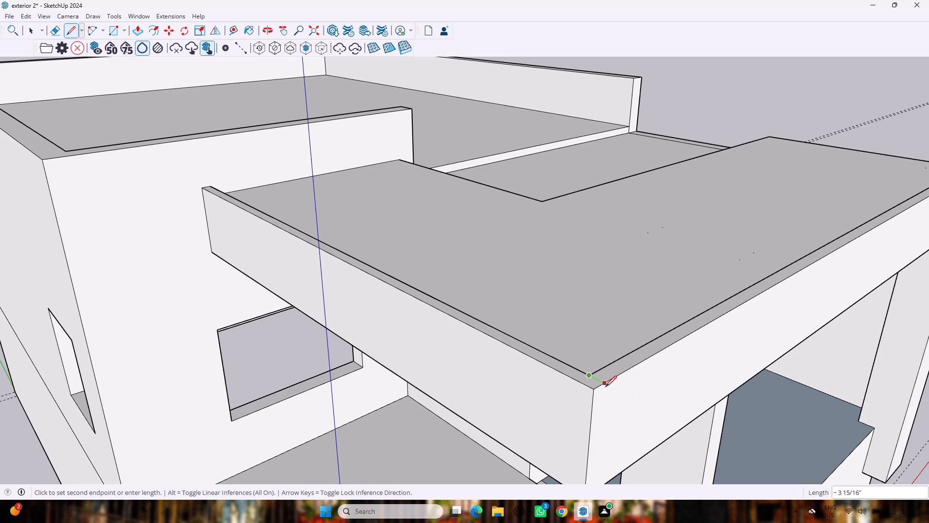
left_click(606, 387)
Outline a small near-square about 3 13/16" high by 3 1/2" wide at the front face's upper outer corner.
middle_click_drag(598, 346, 423, 349)
middle_click_drag(316, 324, 100, 314)
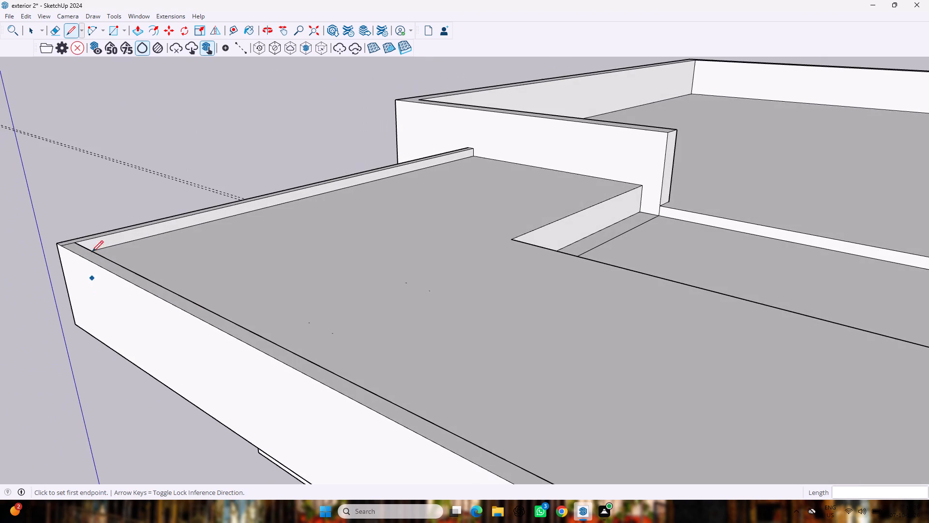
left_click(61, 249)
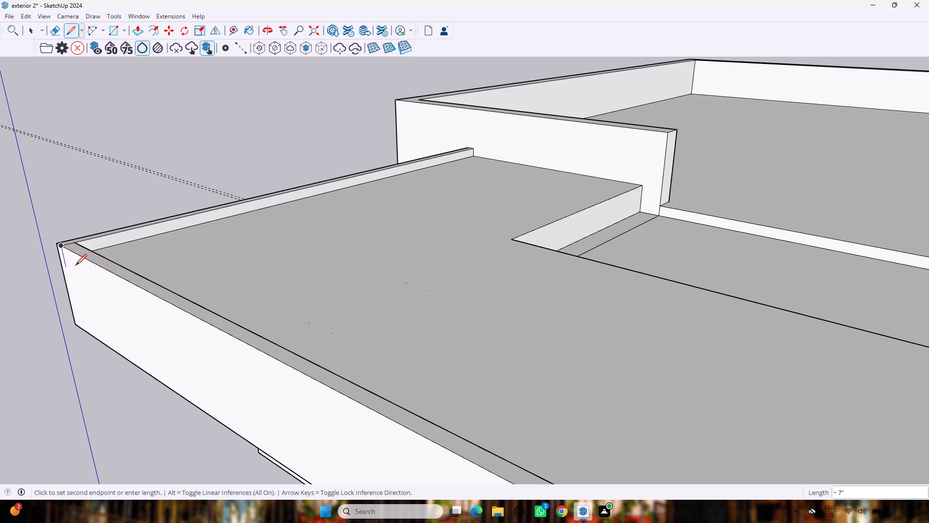
middle_click_drag(76, 265, 383, 260)
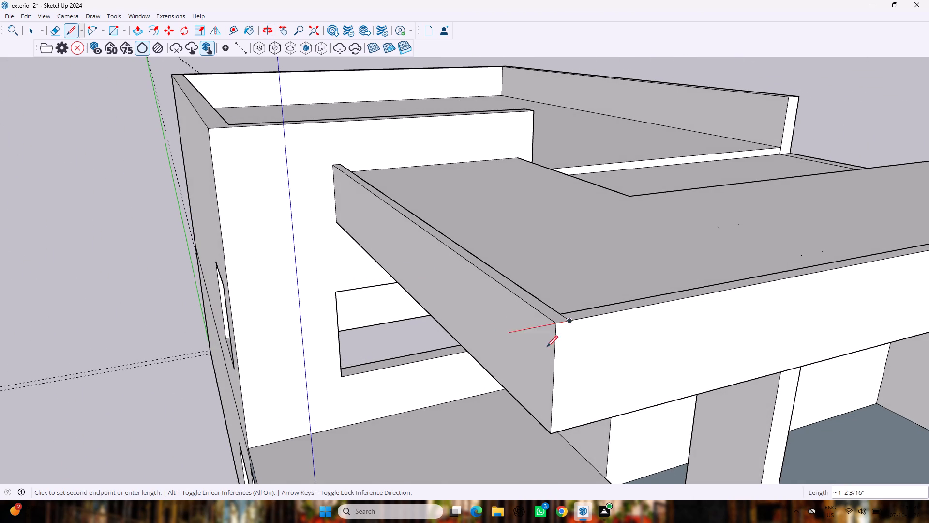
left_click(569, 337)
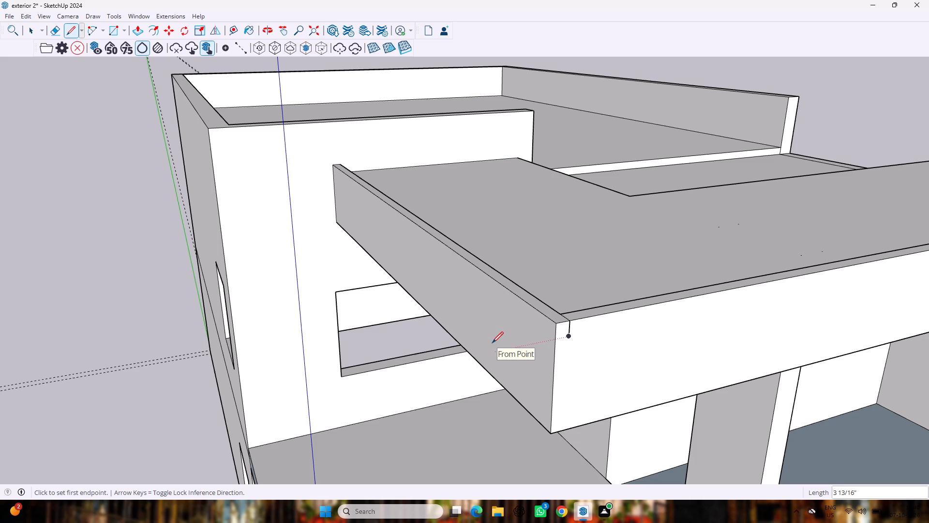
left_click(568, 338)
left_click(554, 339)
Draw a line about 16'8" long across the slab's outer side face, from the small square's lower outer corner to the far end.
left_click(553, 340)
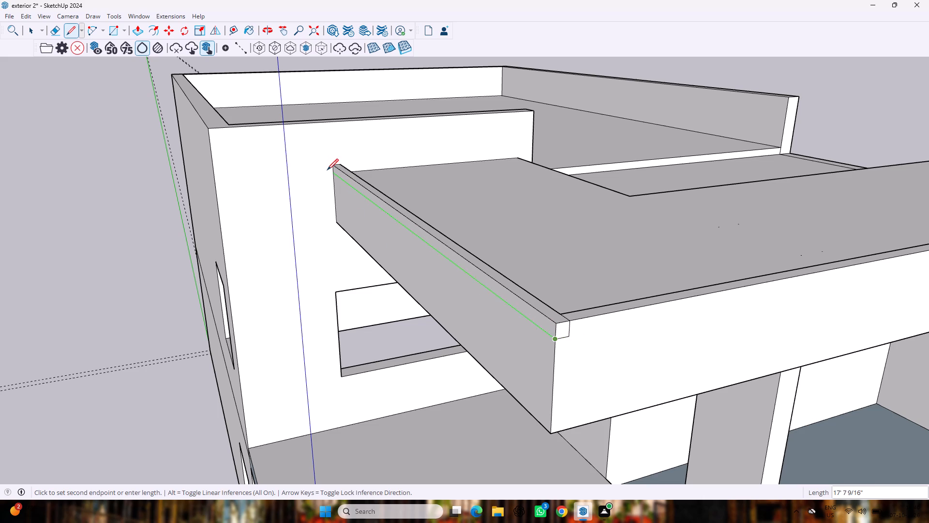
left_click(330, 174)
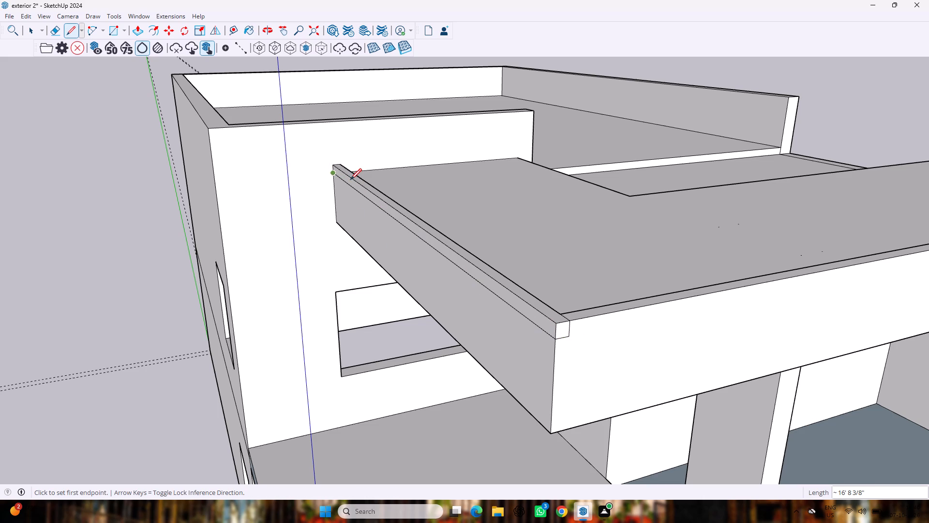
Draw a line about 25'1" long across the slab's front face, from the small square's lower outer corner to the opposite end.
left_click(553, 340)
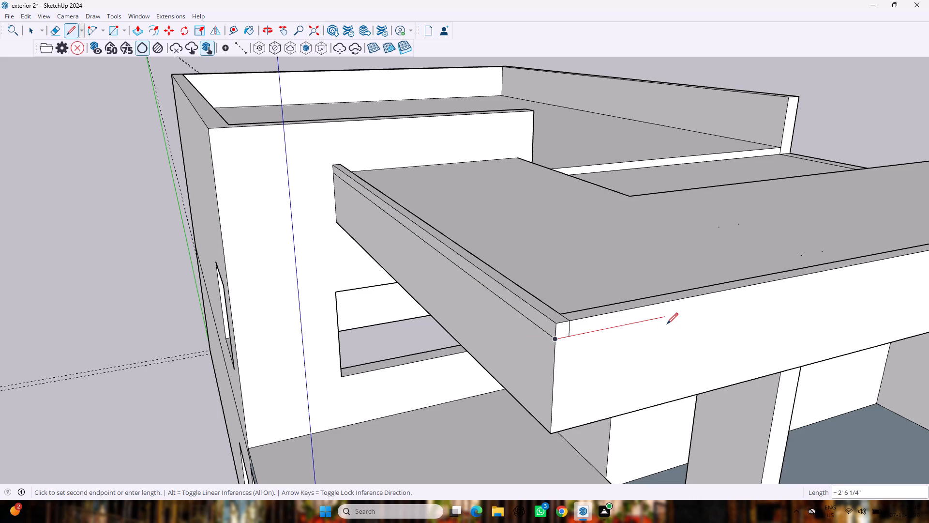
key("Escape")
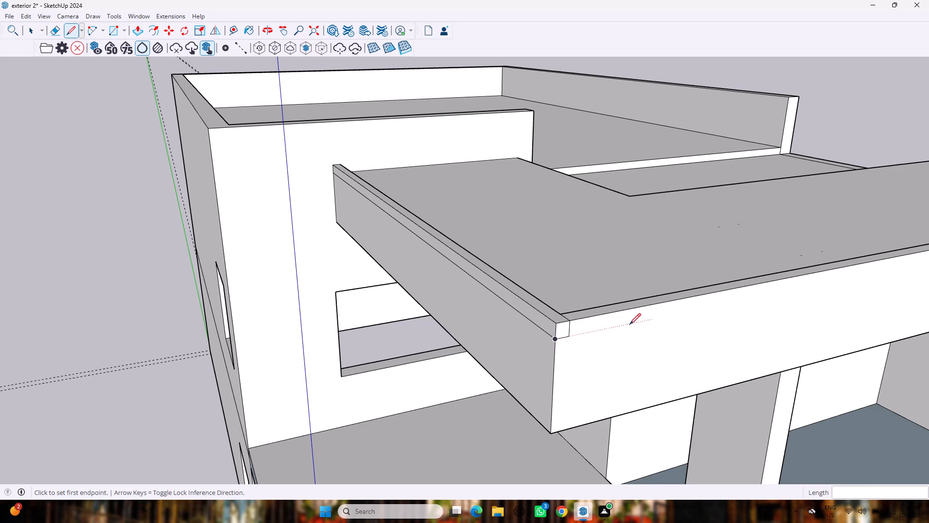
left_click(556, 341)
scroll(673, 308, "down", 20)
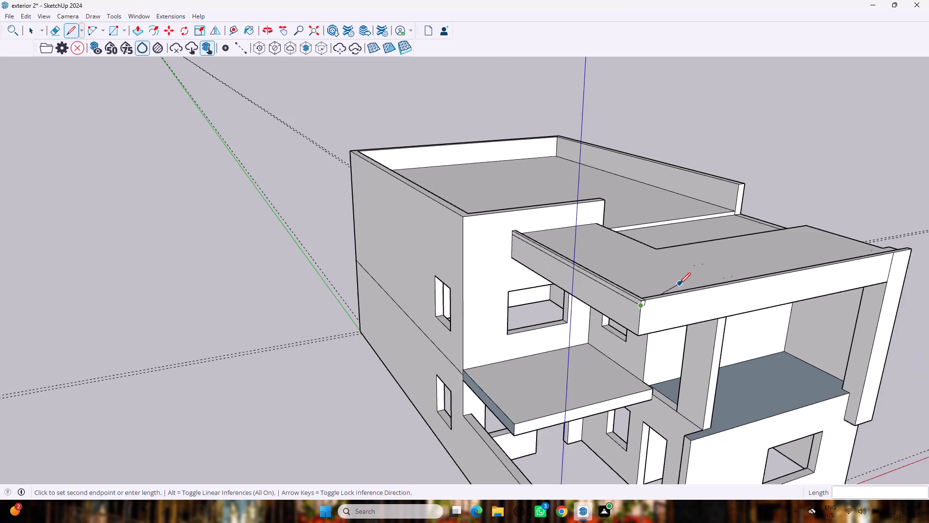
scroll(679, 284, "down", 2)
scroll(860, 263, "up", 8)
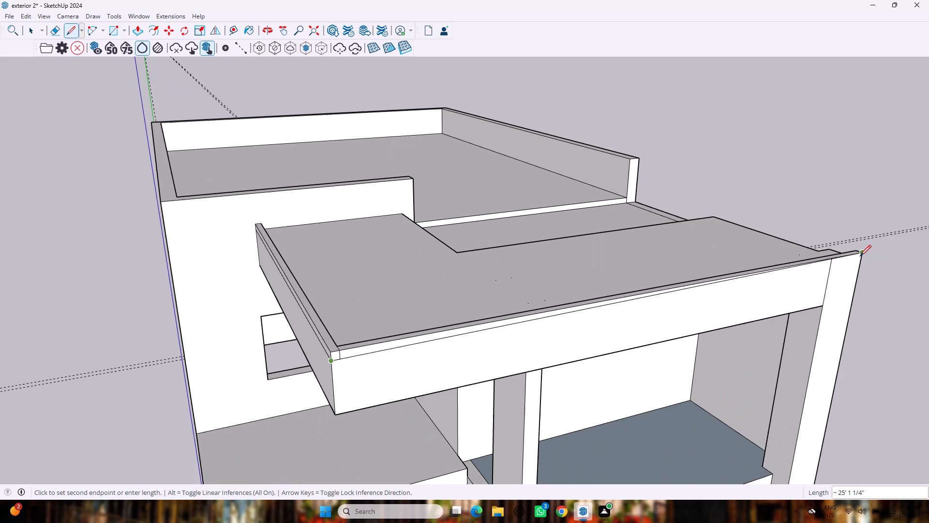
left_click(860, 262)
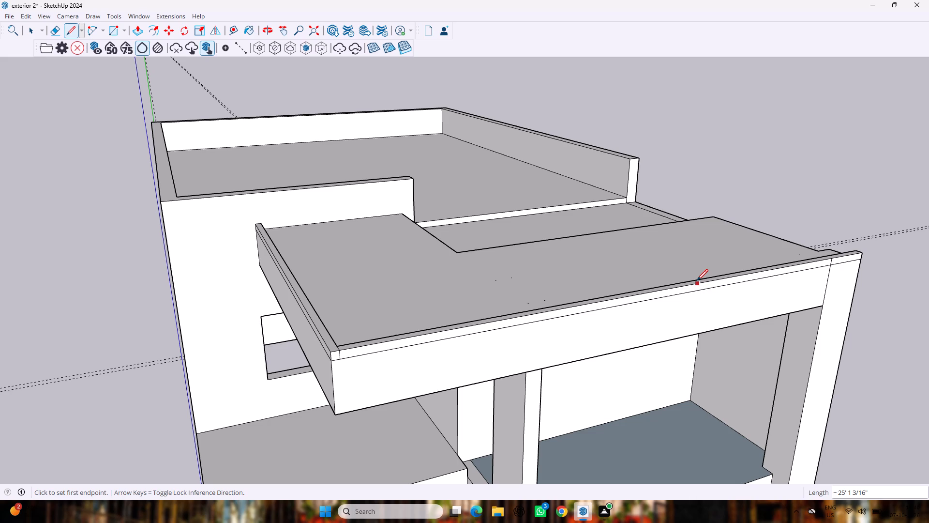
Erase the small square's inner vertical edge and the short line across the rim's top at the slab's outer front corner.
key("e")
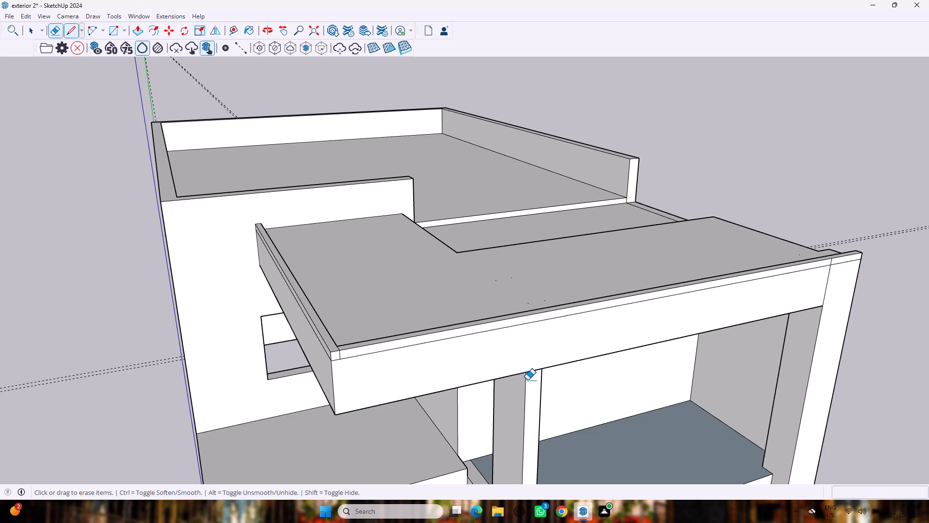
scroll(335, 395, "up", 7)
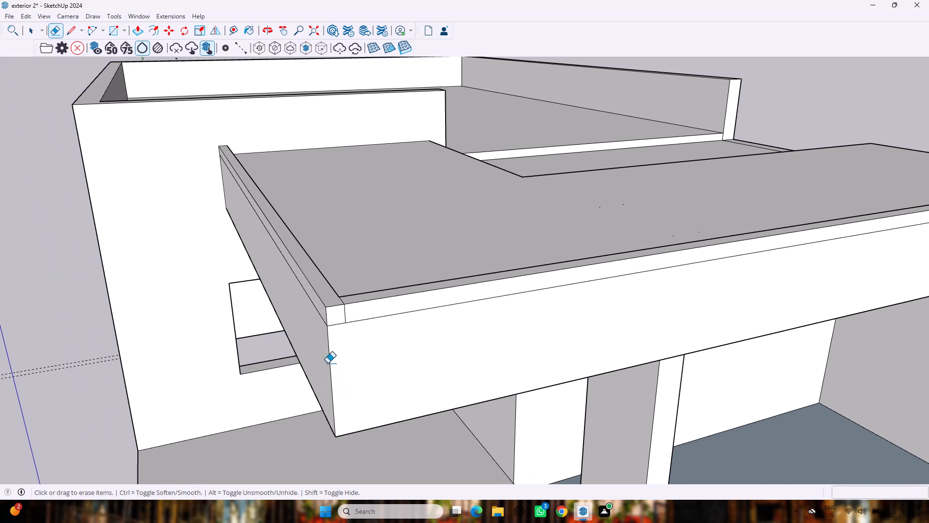
left_click_drag(347, 318, 343, 318)
middle_click_drag(343, 310, 345, 320)
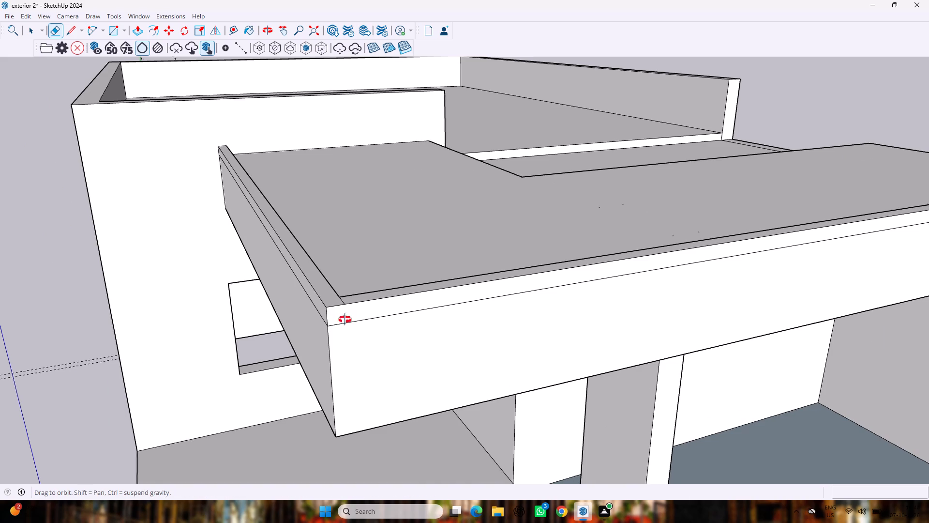
middle_click_drag(345, 320, 348, 345)
double_click(348, 329)
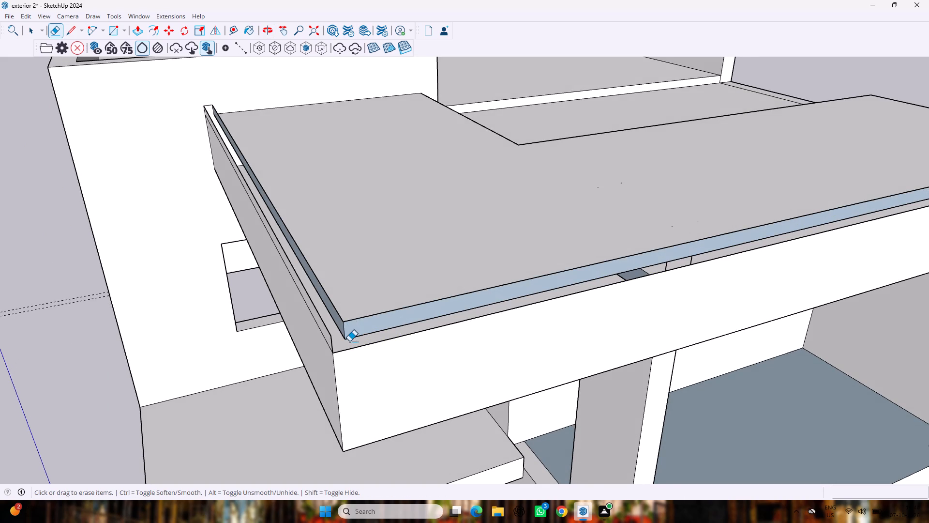
key("ctrl+z")
scroll(348, 335, "up", 4)
left_click_drag(350, 323, 343, 324)
scroll(345, 324, "down", 5)
key("space")
Push/Pull the narrow upper band on the front roof slab's outer side face outward by 3".
middle_click_drag(342, 364, 361, 339)
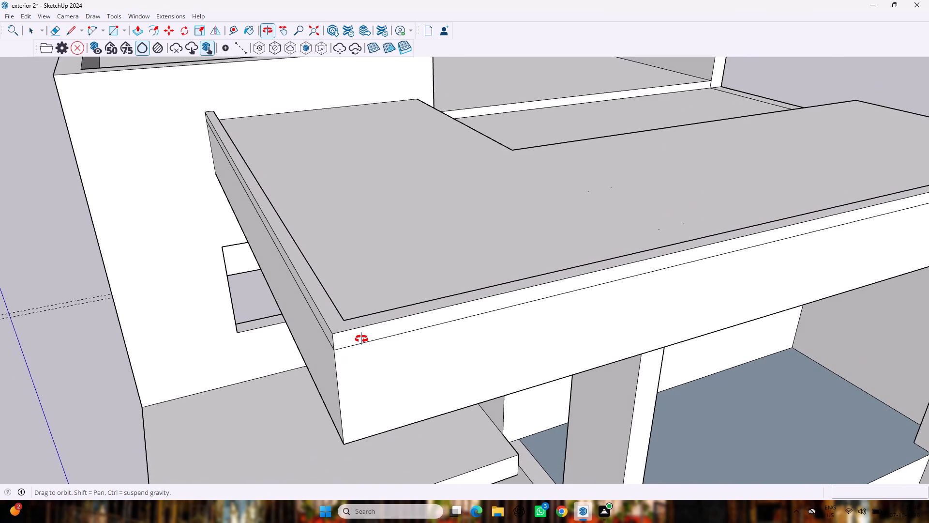
middle_click_drag(361, 339, 377, 317)
key("p")
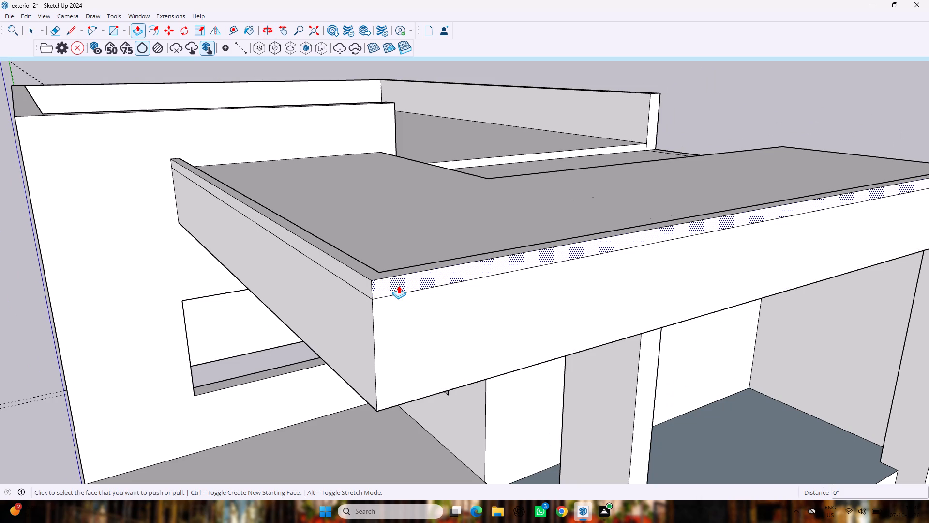
left_click(367, 283)
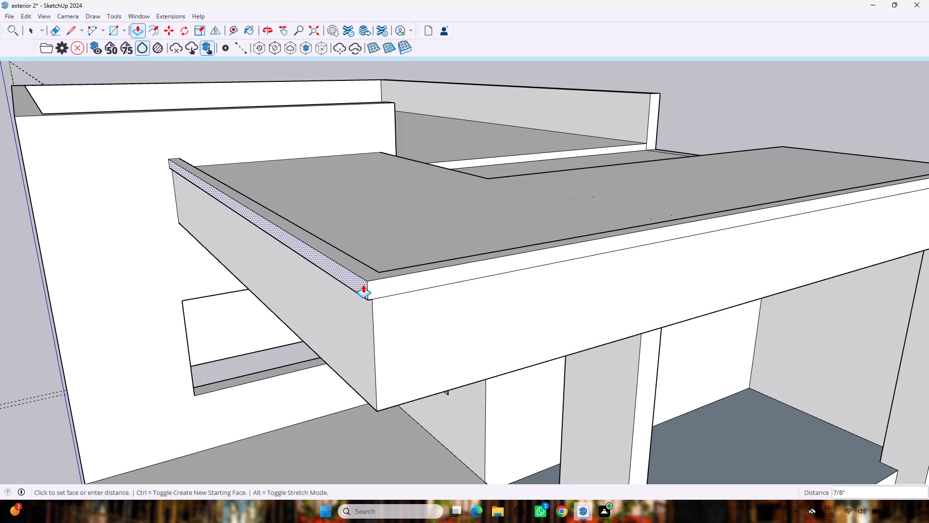
key("3")
key("shift+quotedbl")
key("Return")
Push/Pull the narrow upper band on the slab's front face outward by 3".
left_click_drag(388, 287, 388, 288)
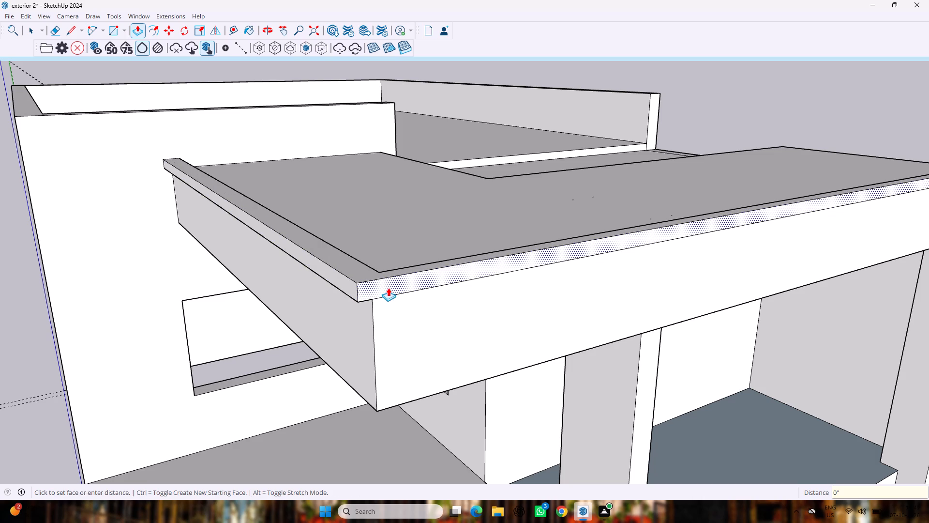
left_click_drag(388, 288, 392, 294)
key("3")
key("shift+quotedbl")
key("Return")
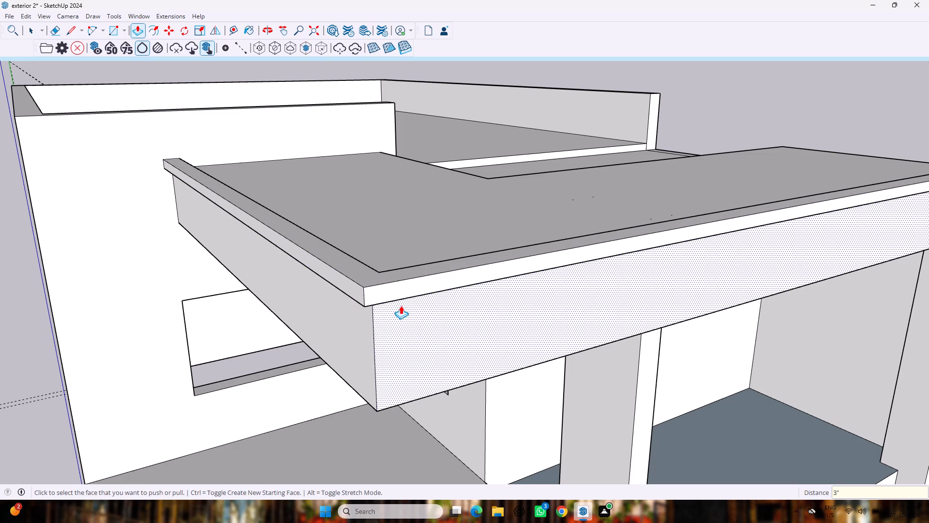
key("space")
Push/Pull the remaining band piece above the end column outward 3", flush with the front band.
scroll(413, 248, "down", 8)
scroll(411, 242, "up", 1)
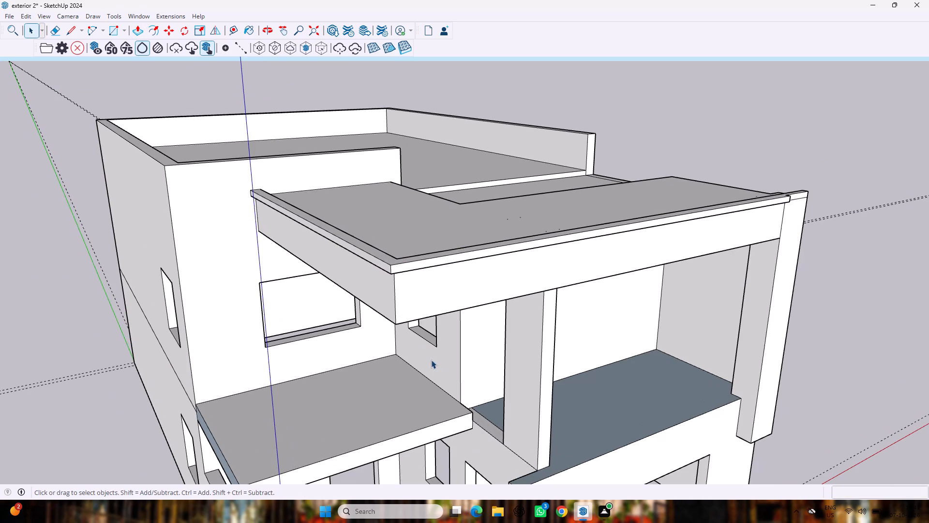
key("p")
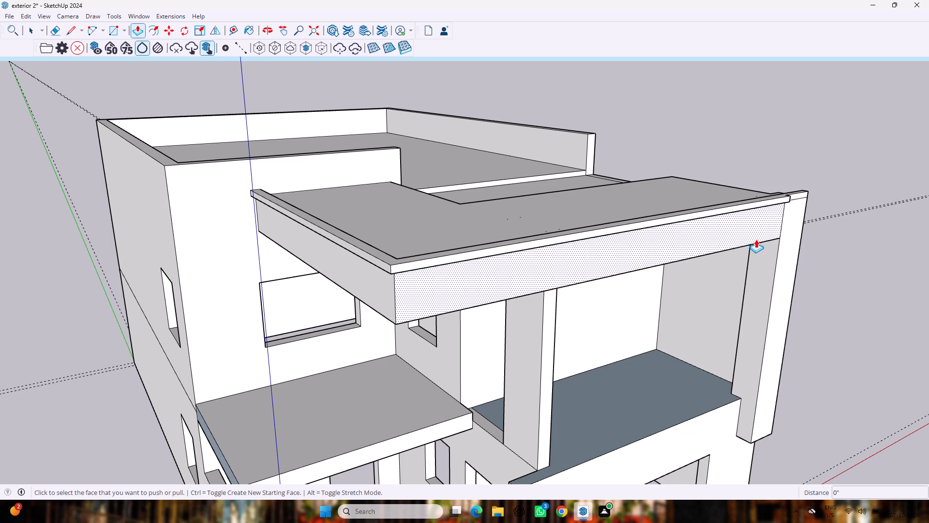
scroll(781, 221, "up", 8)
scroll(826, 179, "up", 1)
middle_click_drag(827, 181, 790, 198)
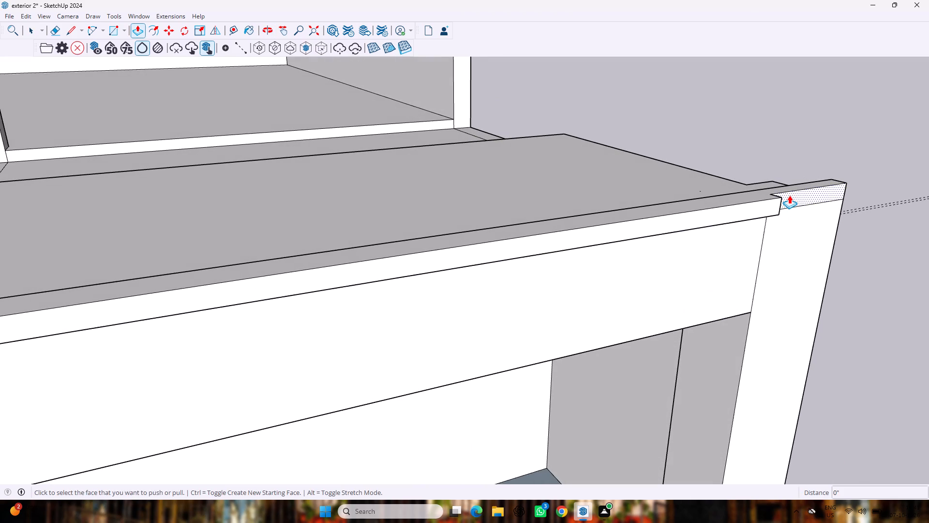
left_click_drag(790, 195, 784, 210)
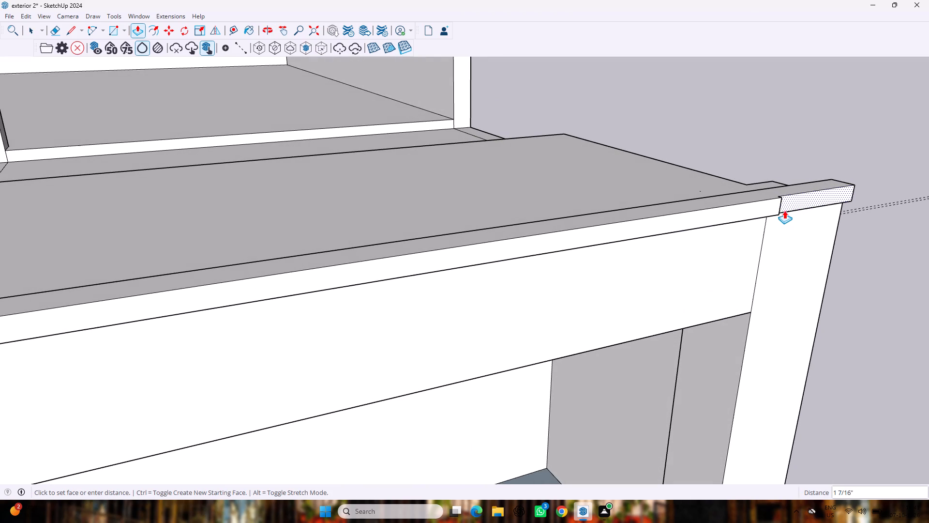
left_click_drag(784, 210, 765, 214)
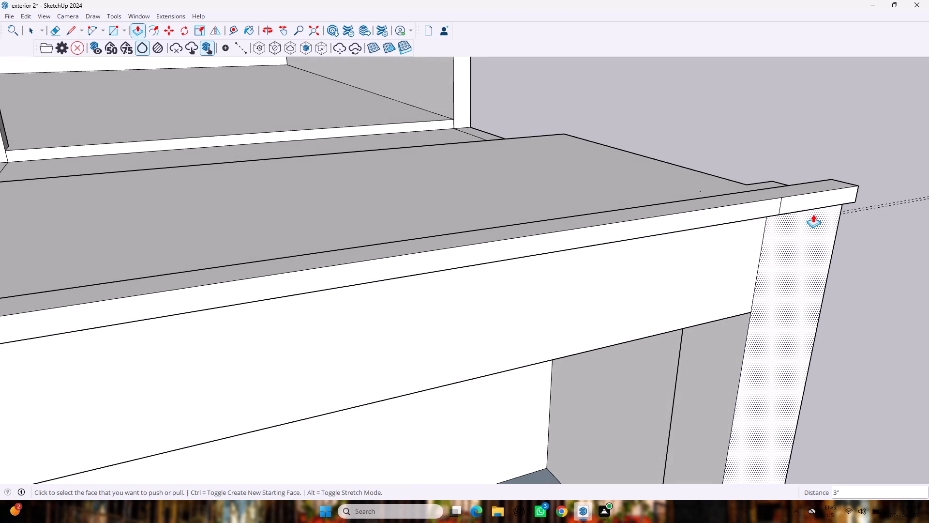
Erase the vertical seam in the front band and the seam between the slab's front face and the end column.
key("e")
left_click_drag(790, 211, 775, 212)
scroll(777, 209, "down", 3)
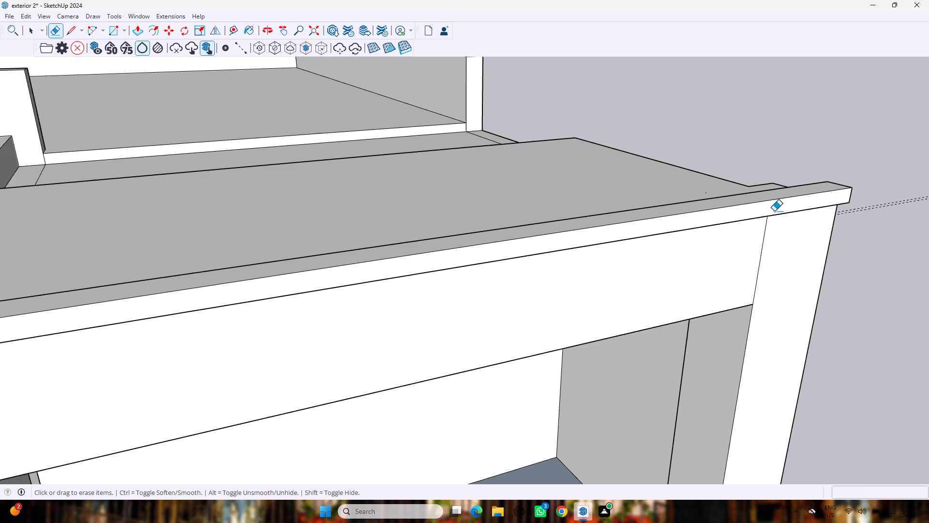
scroll(774, 211, "down", 8)
left_click_drag(784, 222, 769, 228)
Examine the whole house from the front, including the projecting roof band and the underside of the front slab.
scroll(764, 222, "down", 9)
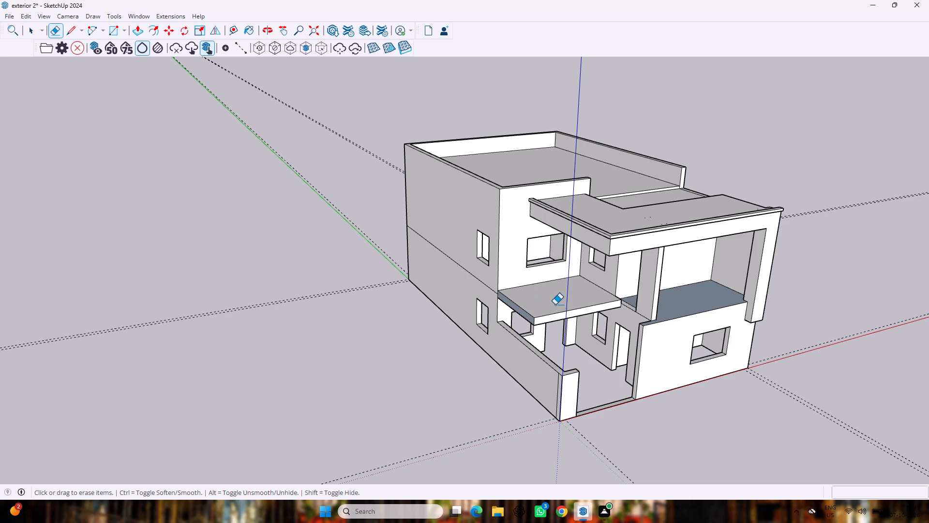
scroll(523, 367, "up", 4)
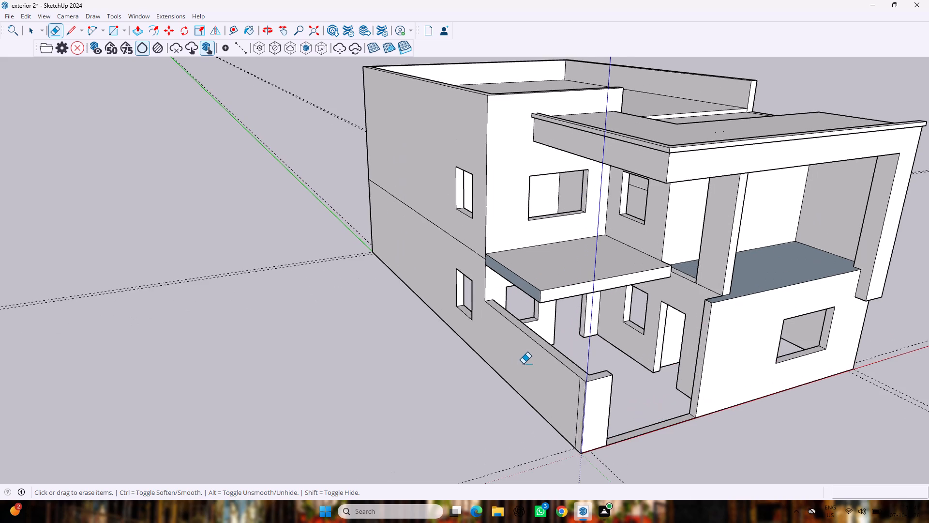
scroll(523, 363, "up", 2)
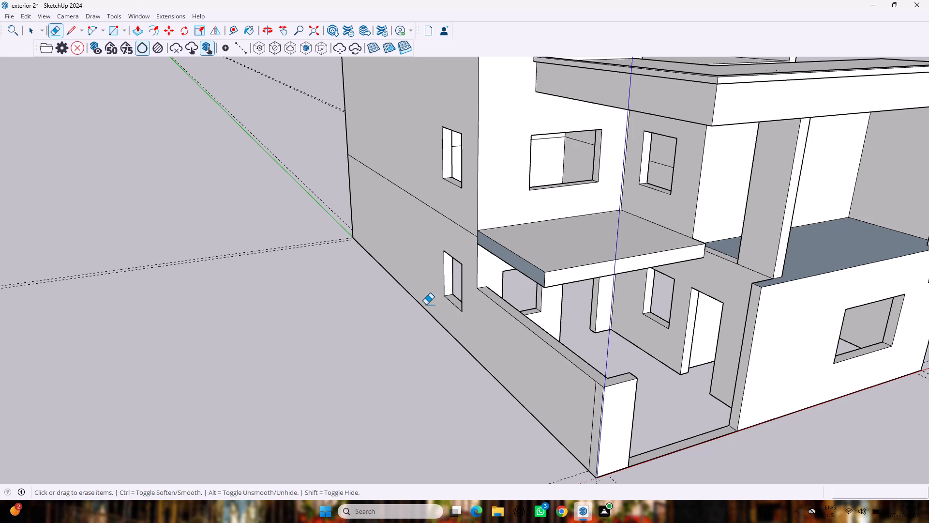
scroll(426, 208, "down", 8)
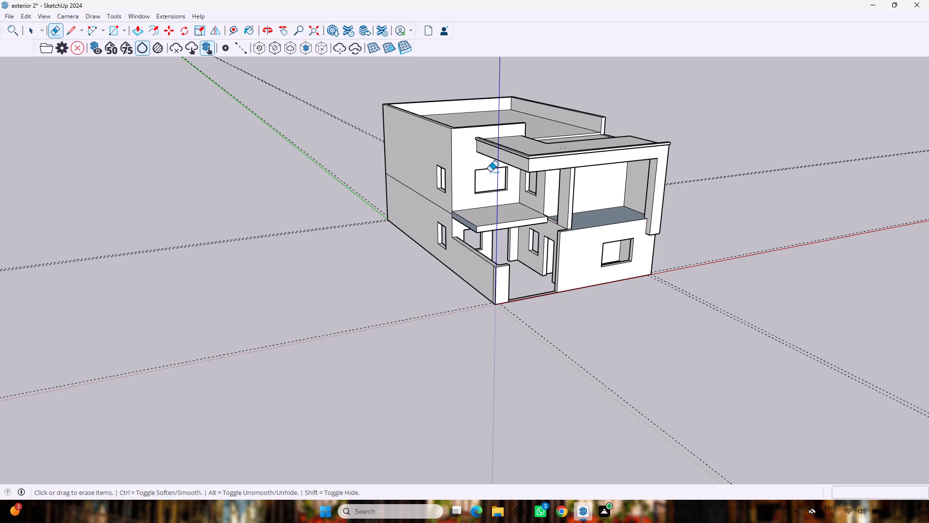
middle_click_drag(491, 172, 521, 182)
scroll(522, 143, "up", 3)
middle_click_drag(519, 171, 540, 62)
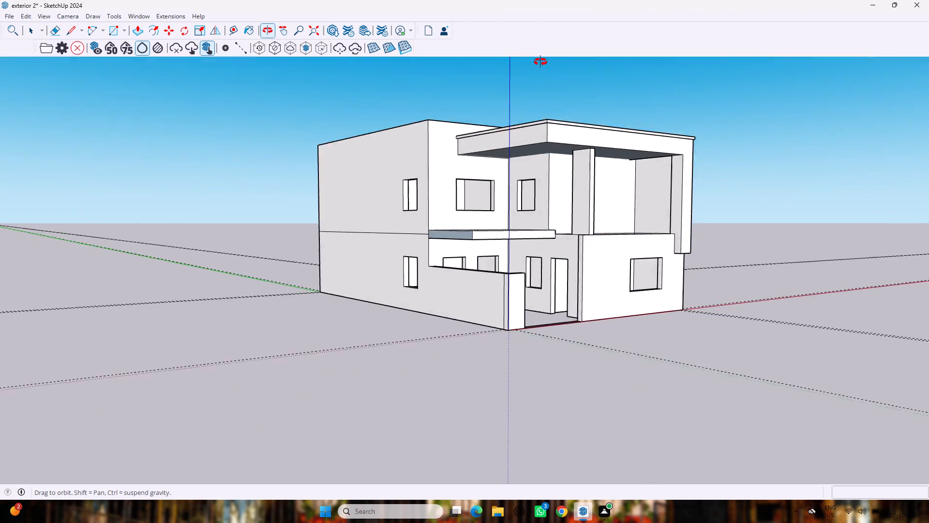
middle_click_drag(540, 62, 540, 52)
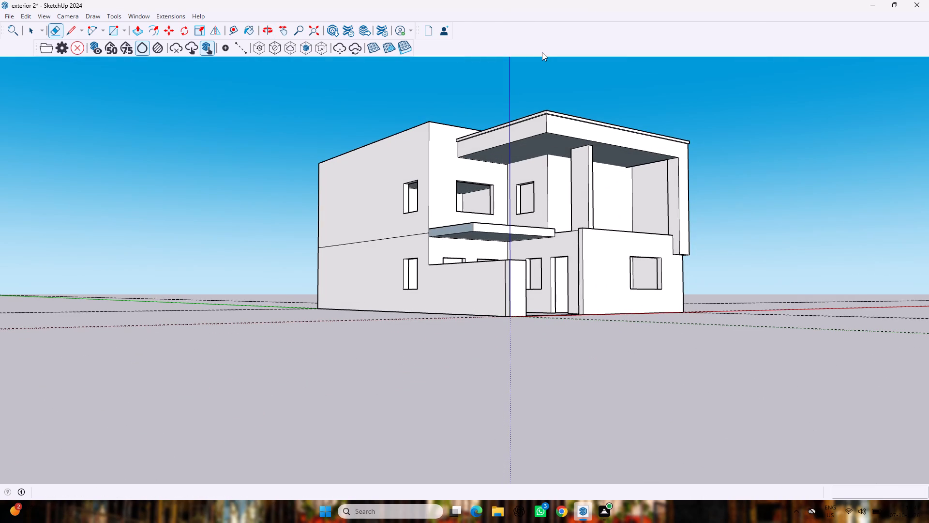
scroll(522, 48, "up", 4)
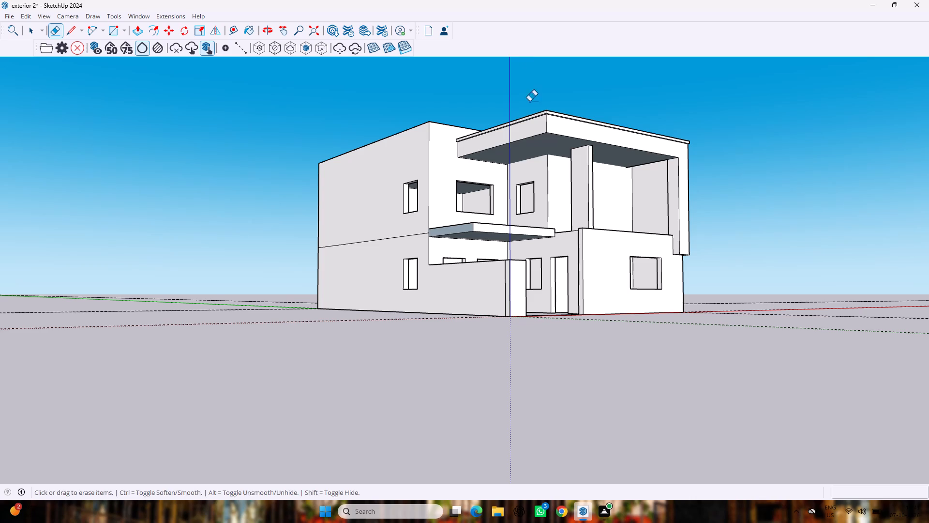
middle_click_drag(540, 123, 545, 60)
scroll(541, 121, "up", 1)
key("space")
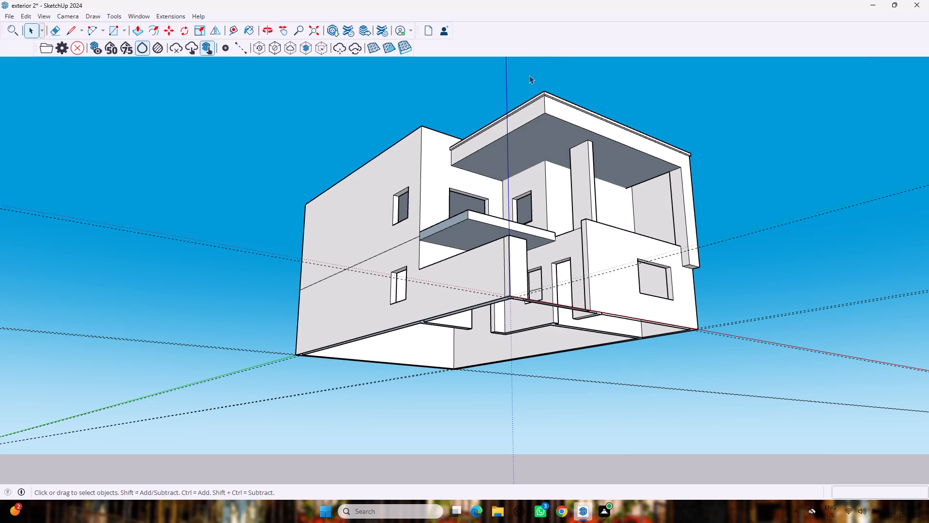
scroll(527, 89, "up", 12)
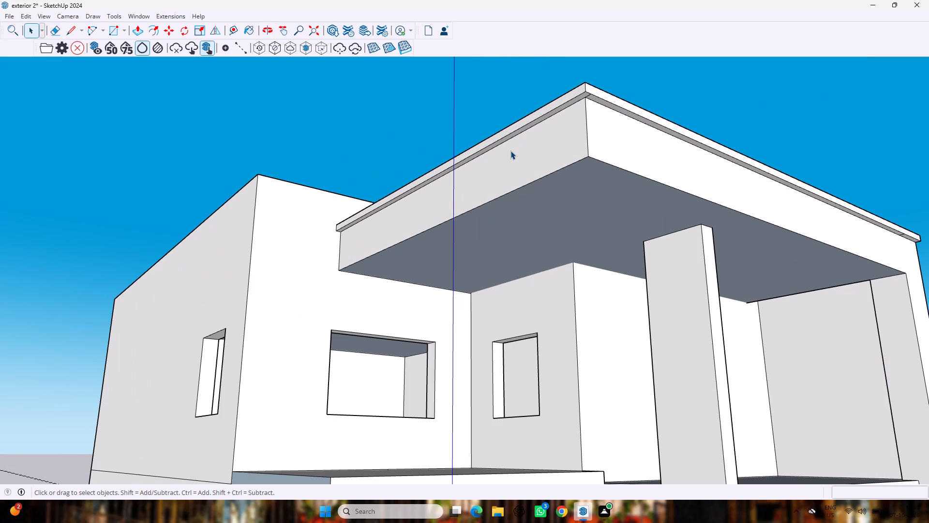
scroll(510, 166, "up", 3)
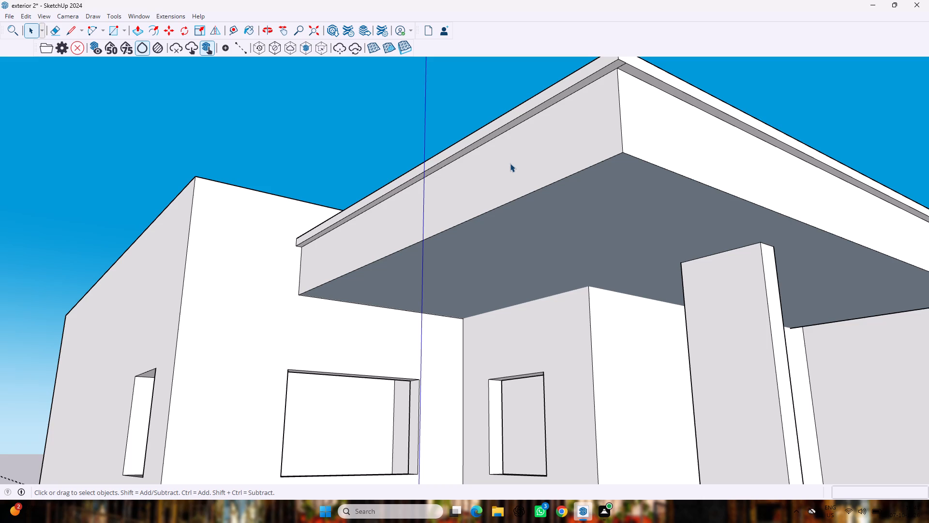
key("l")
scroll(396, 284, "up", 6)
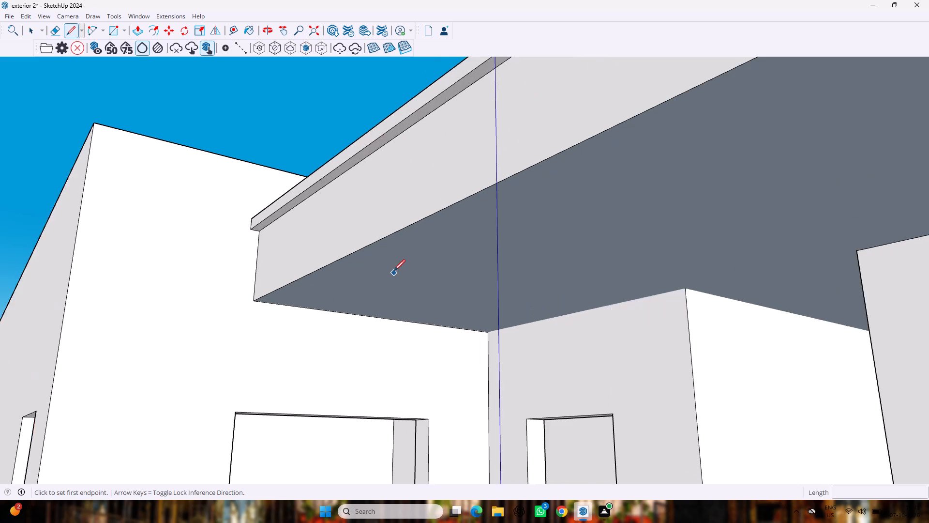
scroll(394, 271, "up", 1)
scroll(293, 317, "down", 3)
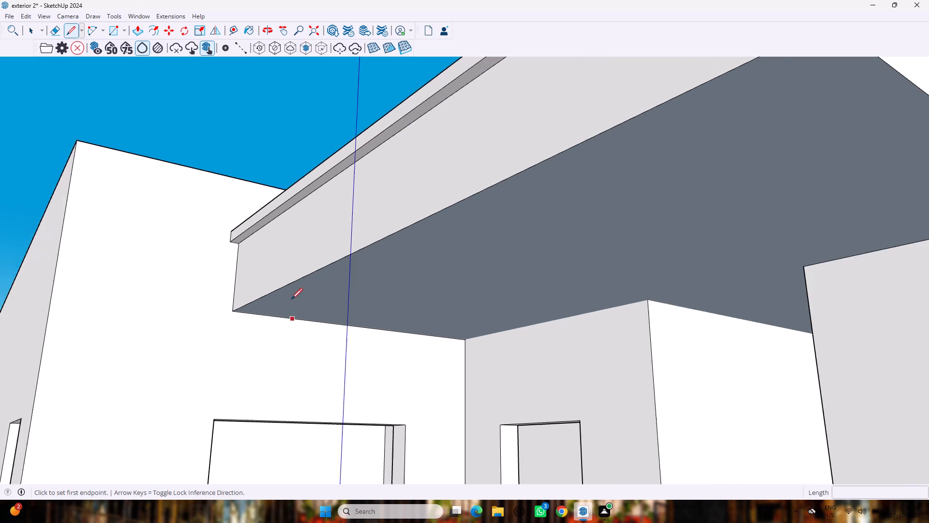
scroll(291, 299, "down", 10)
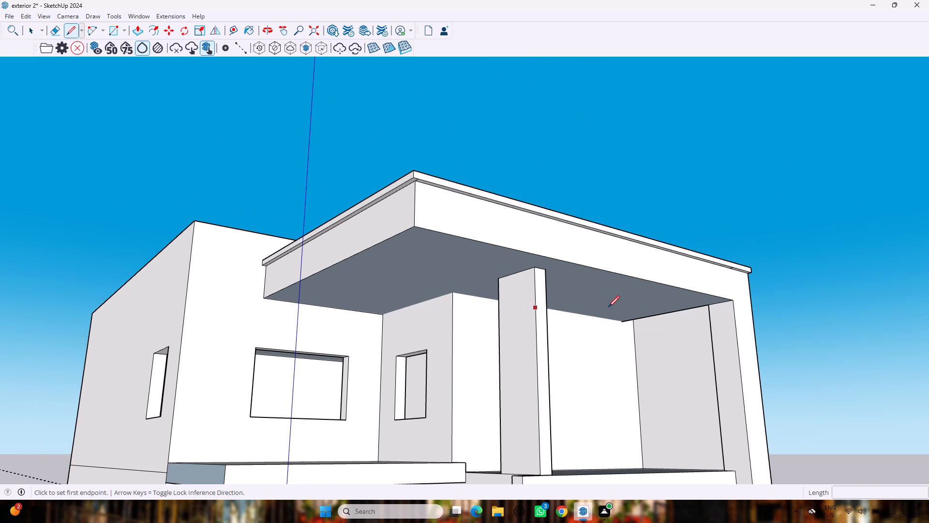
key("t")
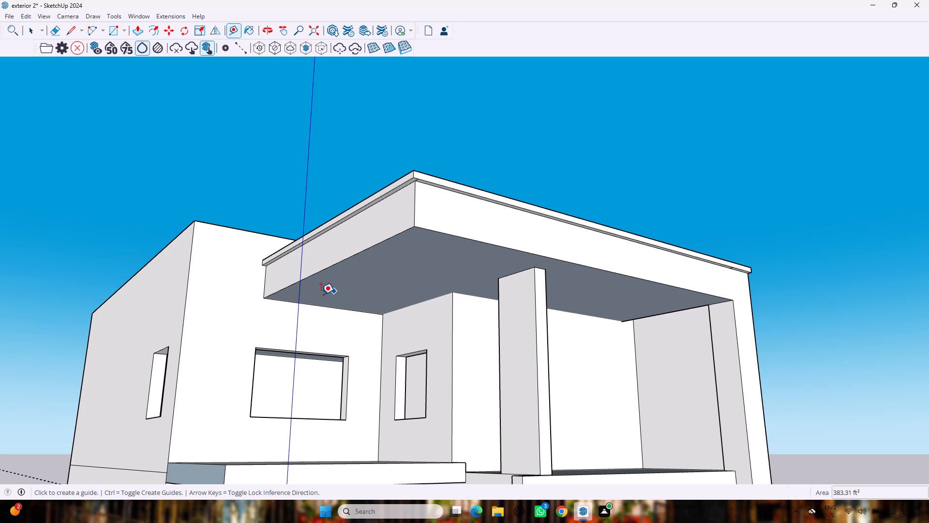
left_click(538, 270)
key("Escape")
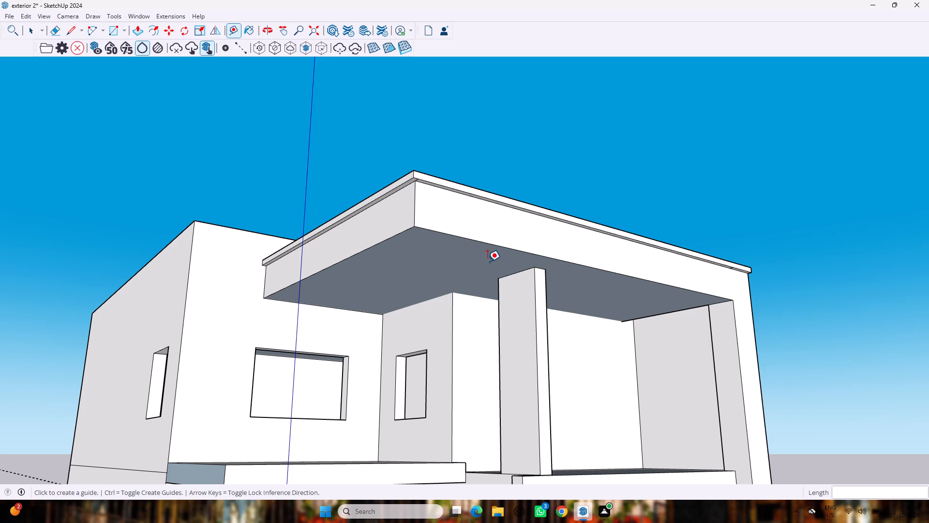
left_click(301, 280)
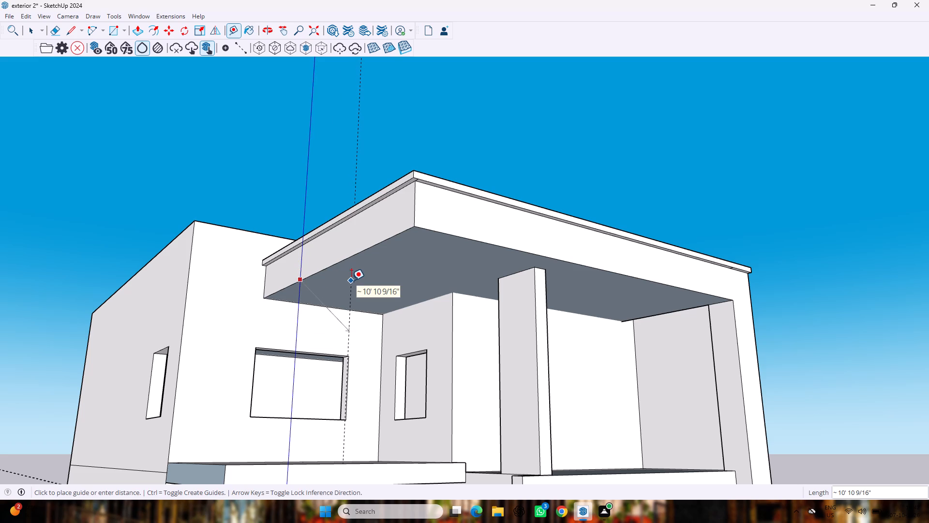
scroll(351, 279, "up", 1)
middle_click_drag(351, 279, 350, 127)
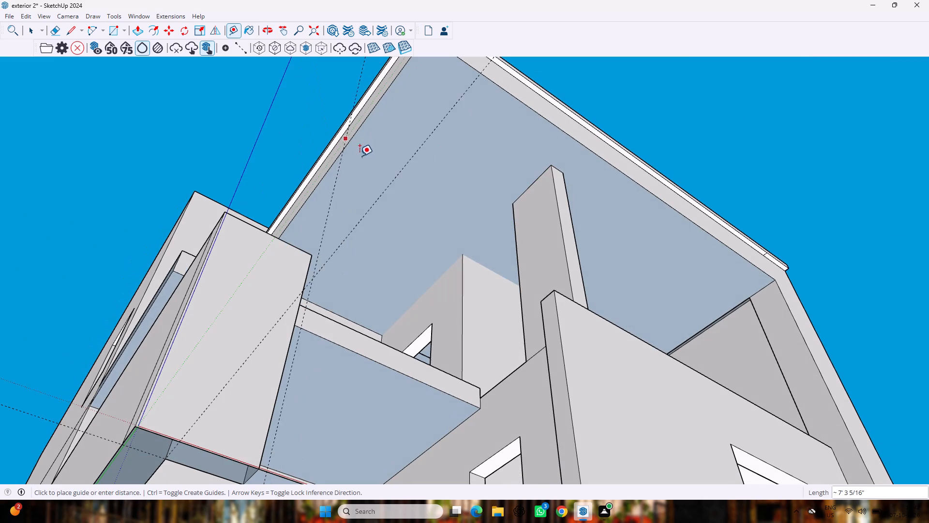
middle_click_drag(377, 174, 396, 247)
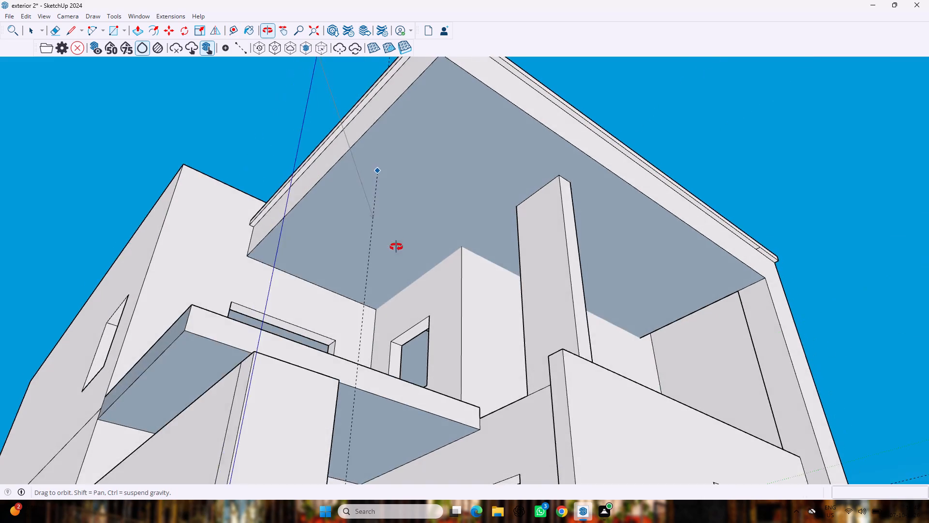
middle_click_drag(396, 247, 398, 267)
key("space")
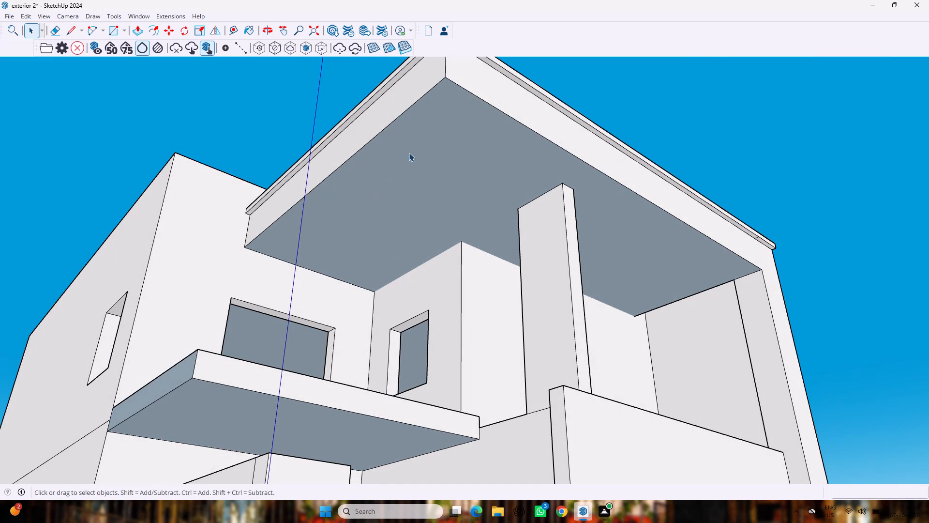
Add guides on the front slab's underside about 3'1" behind its front edge and 9" farther in.
key("t")
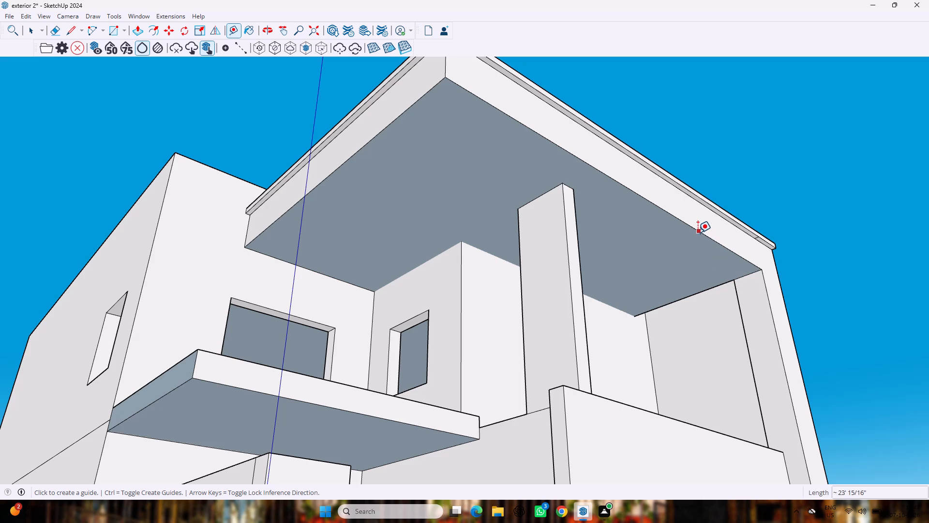
left_click(698, 231)
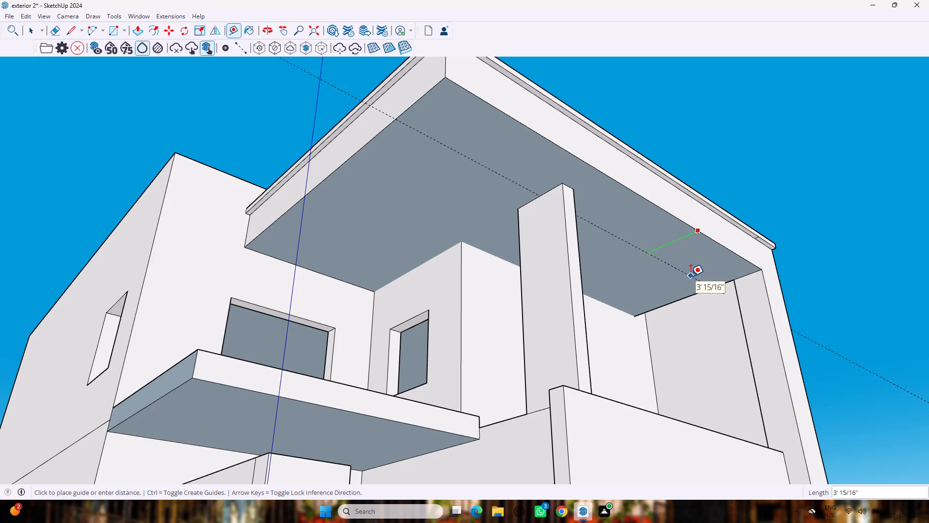
left_click(690, 276)
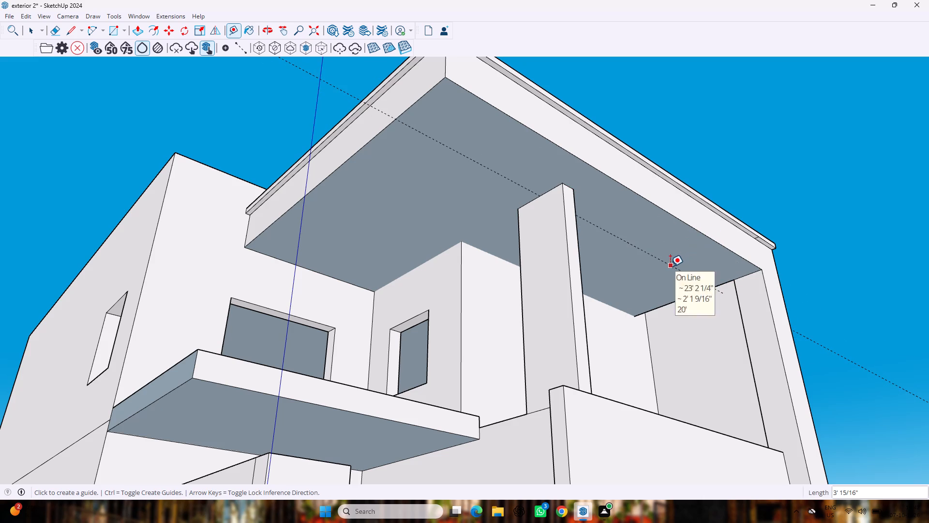
left_click(670, 266)
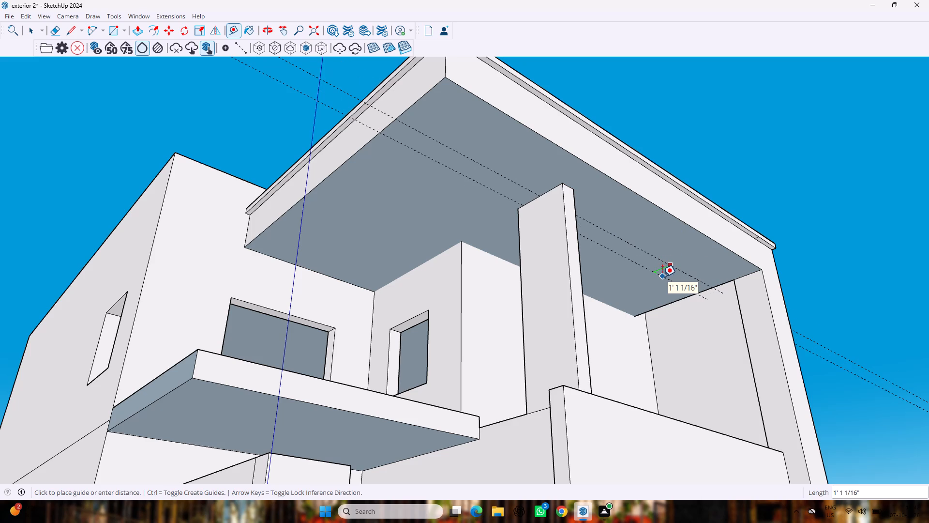
key("9")
key("shift+quotedbl")
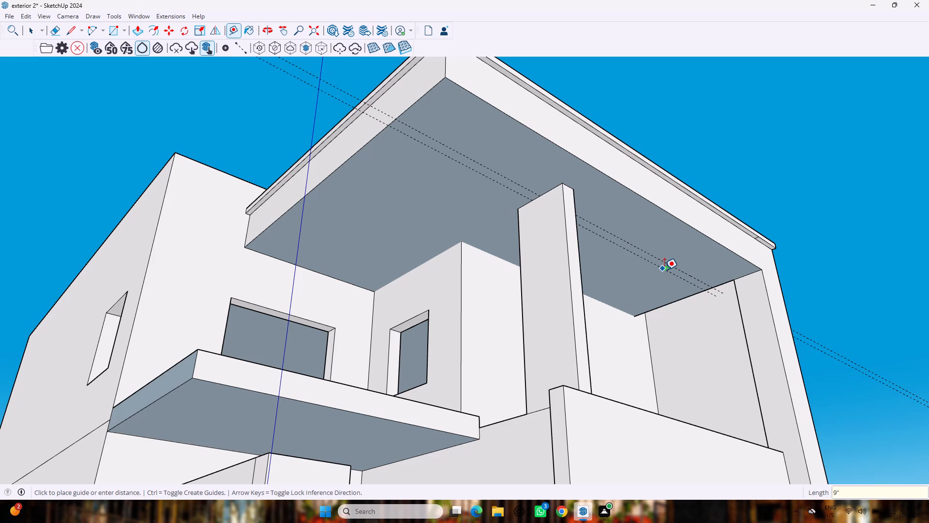
key("Return")
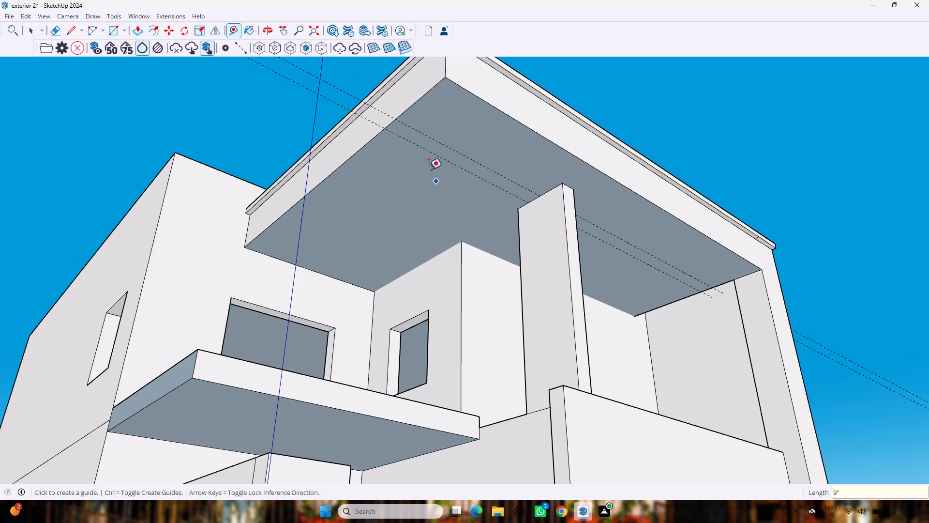
Add guides on the slab's underside about 1'10" from its open side edge and 9" farther in.
left_click(367, 144)
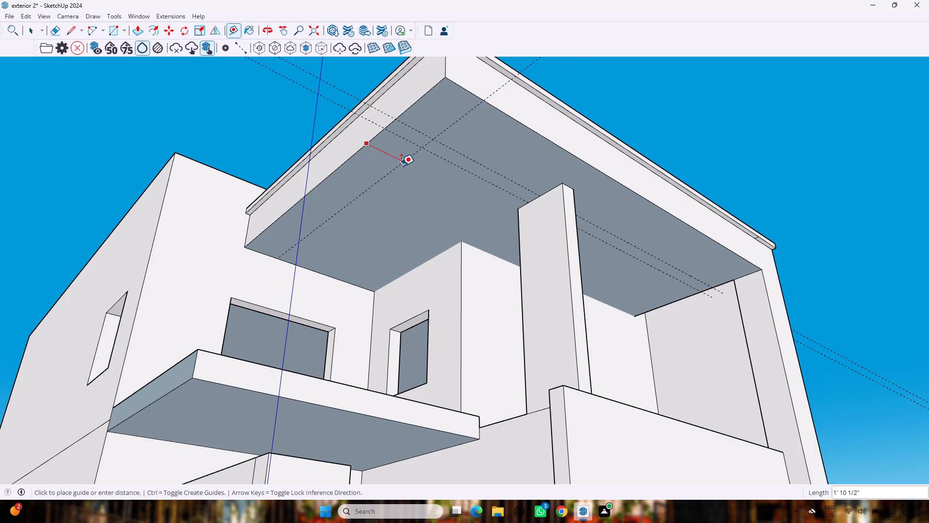
left_click(401, 166)
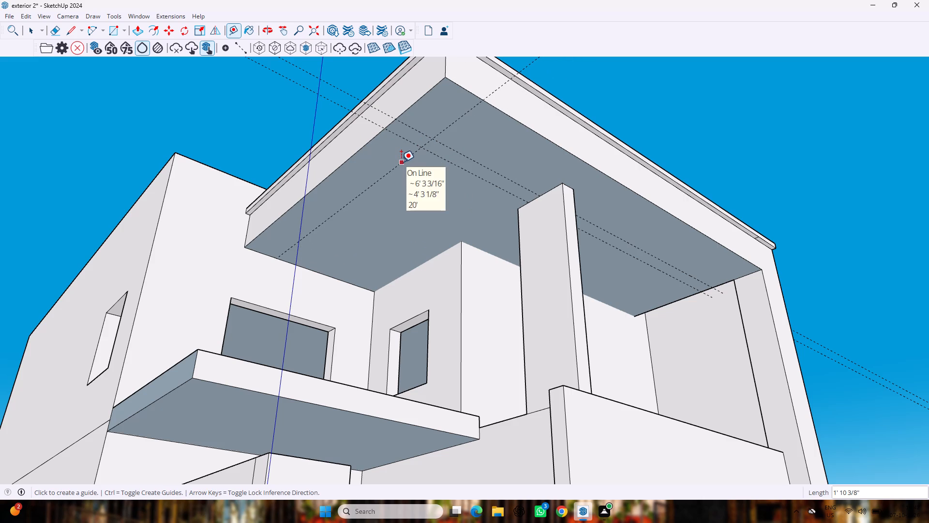
left_click(401, 162)
key("9")
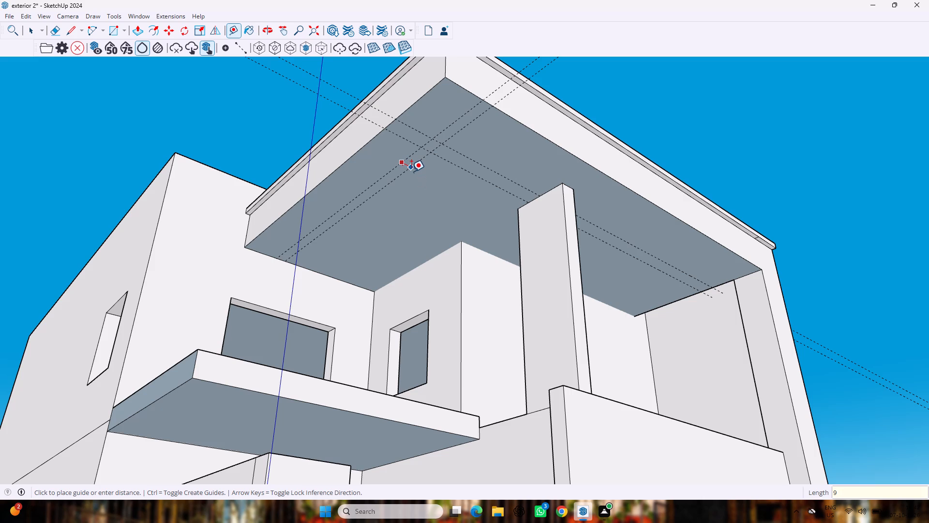
key("shift+quotedbl")
key("Return")
key("space")
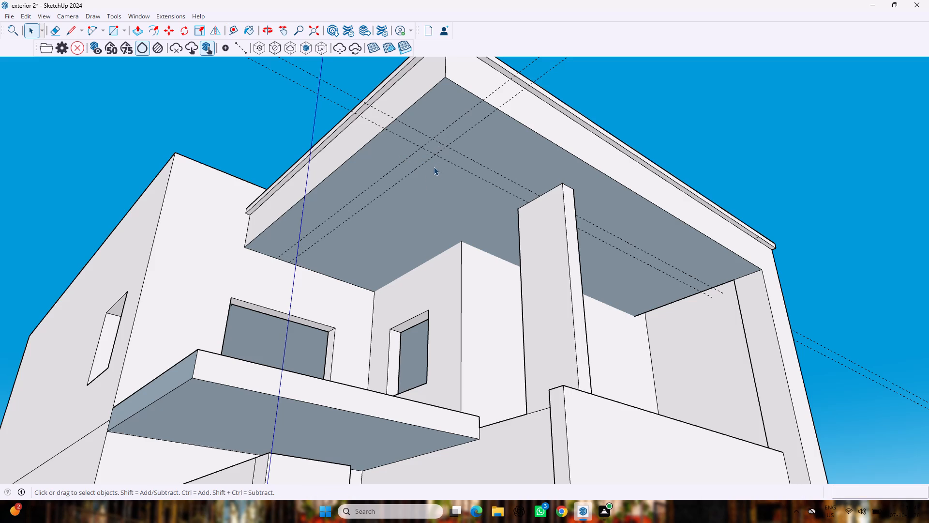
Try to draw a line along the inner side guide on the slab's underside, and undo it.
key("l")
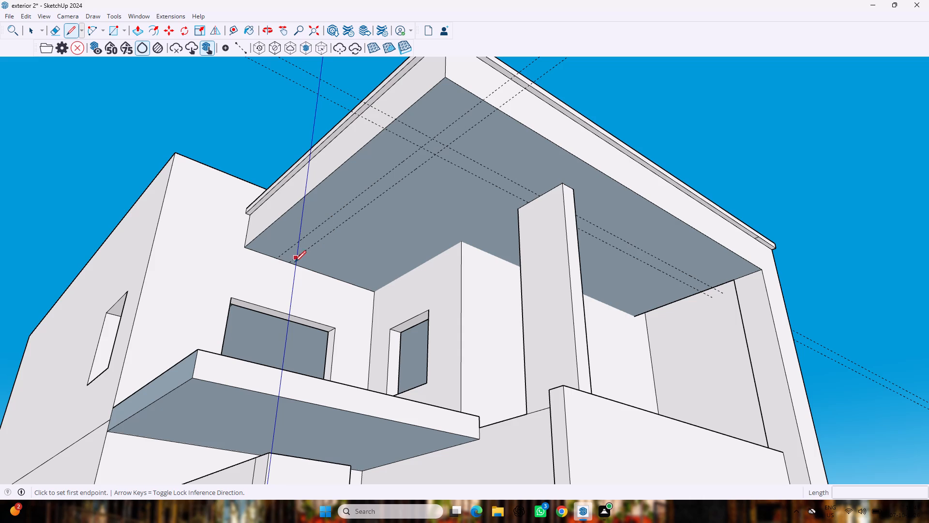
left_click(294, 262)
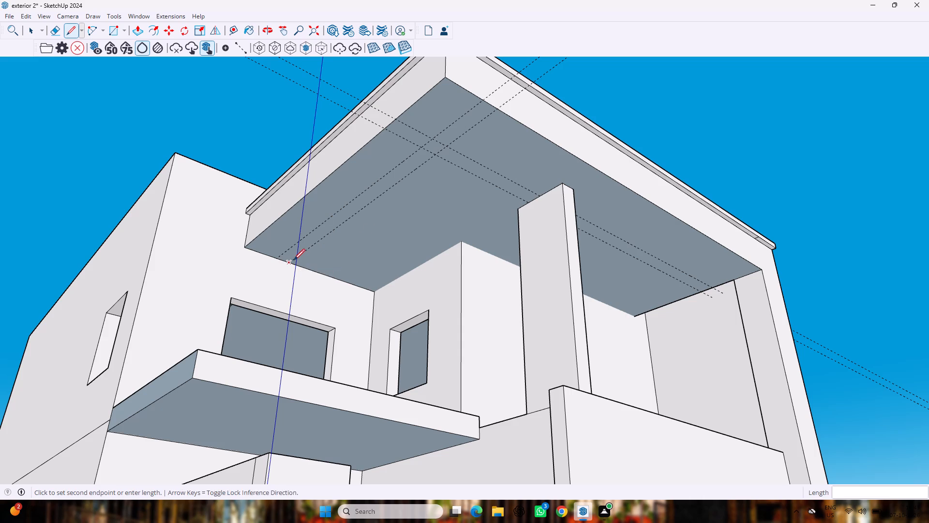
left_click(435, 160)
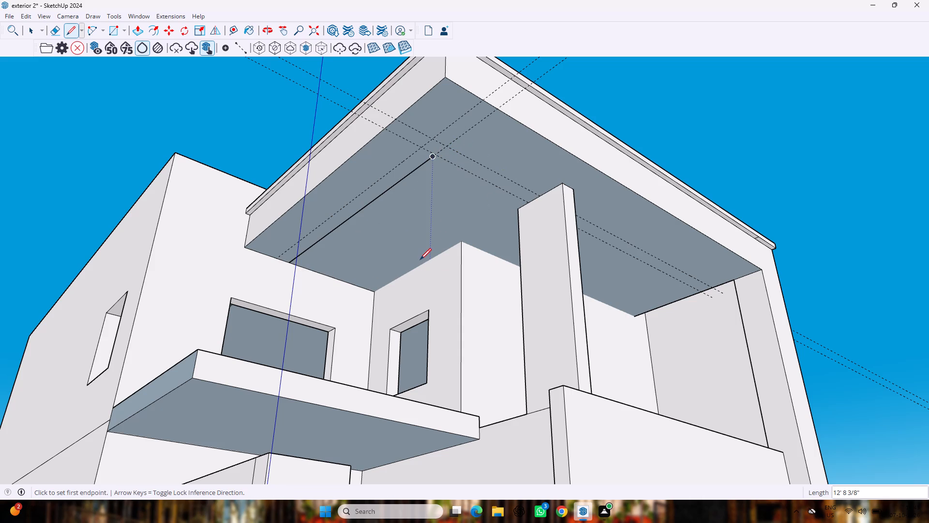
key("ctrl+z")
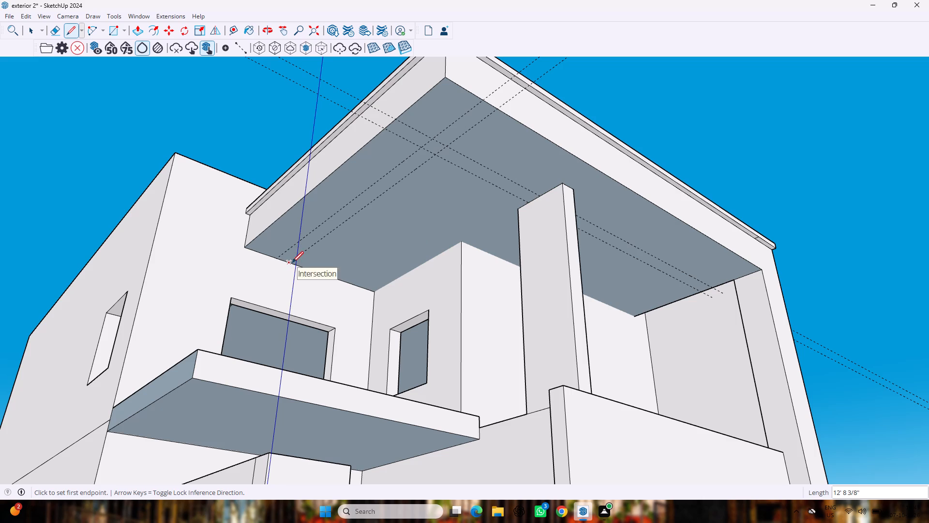
Draw two parallel lines about 12'10" long along the side guides, from the wall to the inner front guide.
left_click(292, 262)
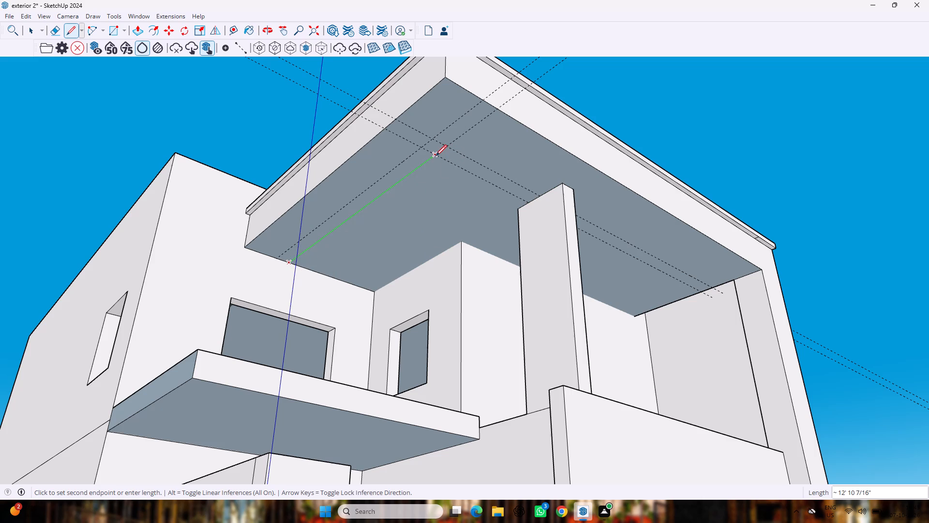
left_click(435, 156)
left_click(418, 151)
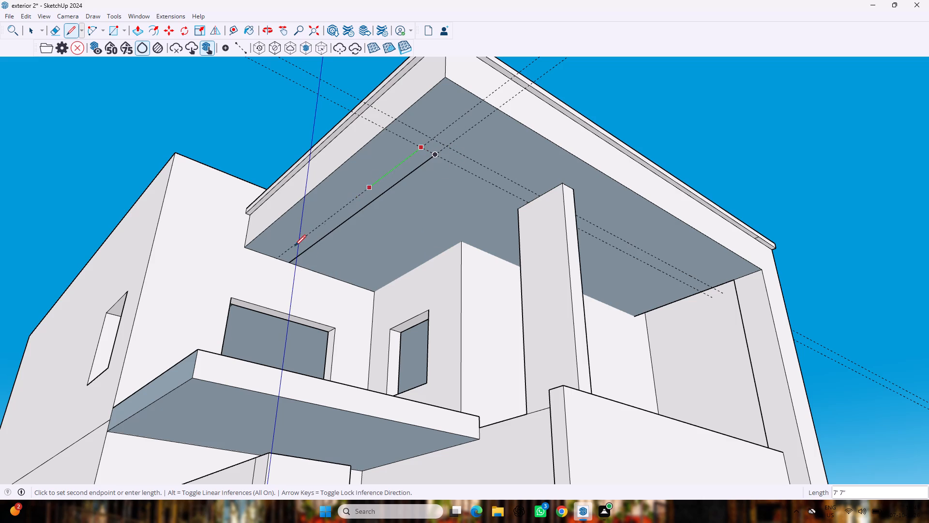
left_click(276, 258)
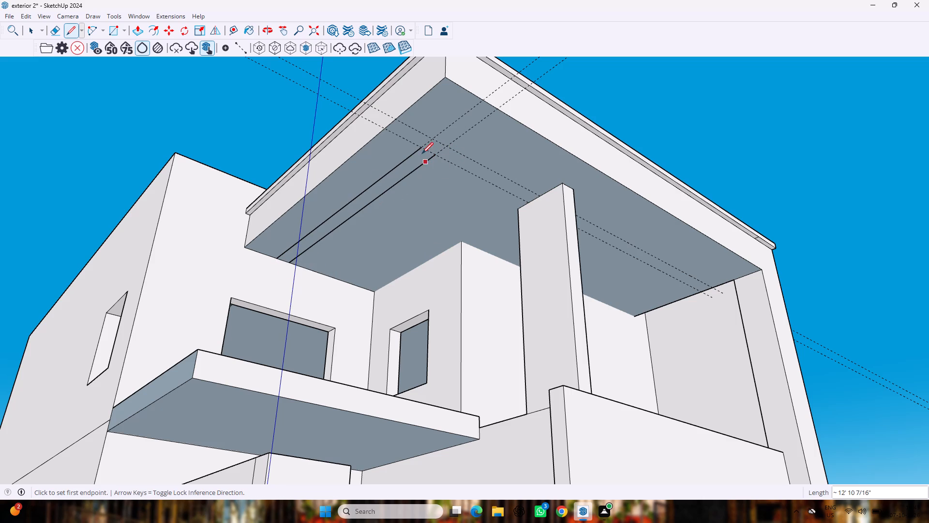
Complete the 9" wide L-shaped strip by extending its outer line to the corner and tracing both front guides to the end wall.
scroll(421, 150, "up", 8)
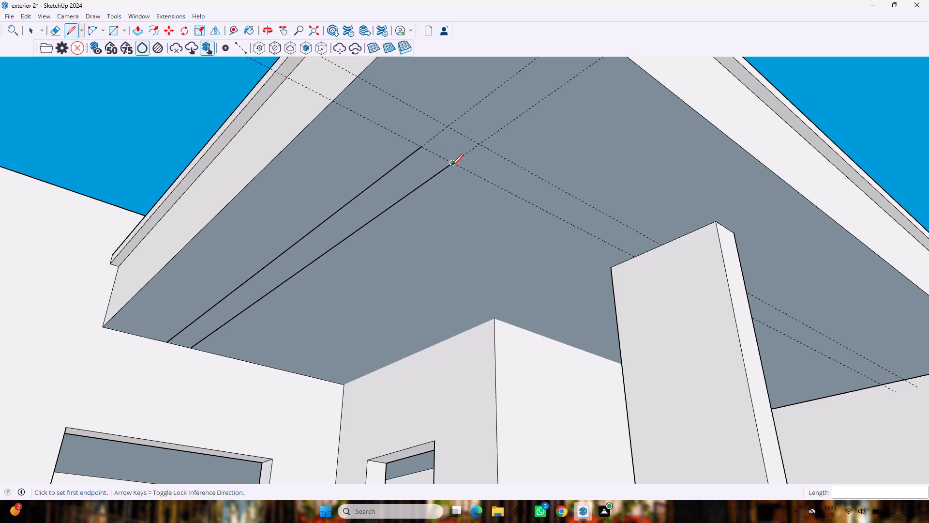
left_click(451, 166)
scroll(693, 234, "down", 7)
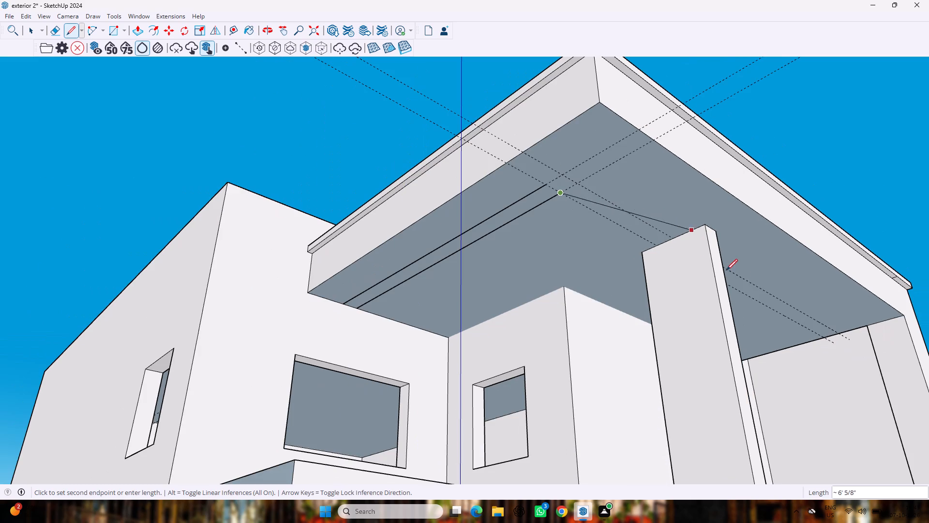
scroll(826, 338, "up", 3)
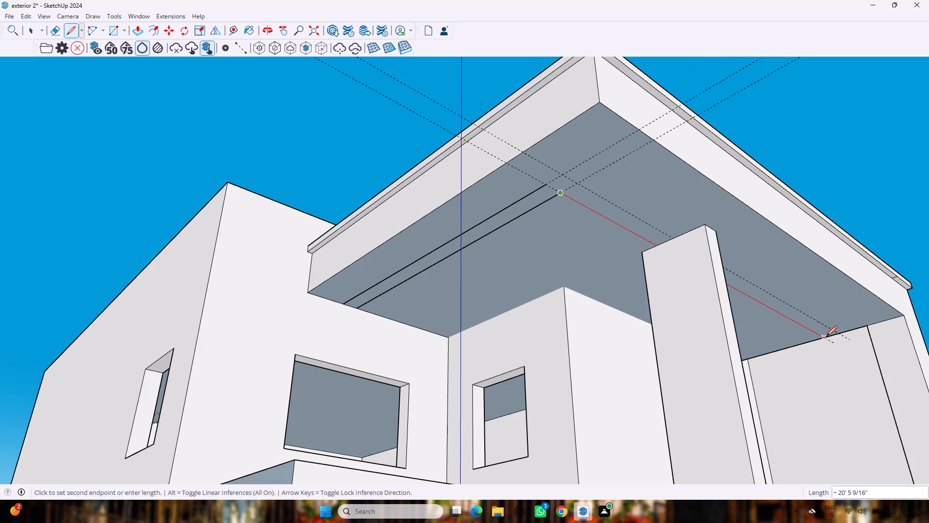
scroll(824, 321, "up", 4)
left_click(826, 346)
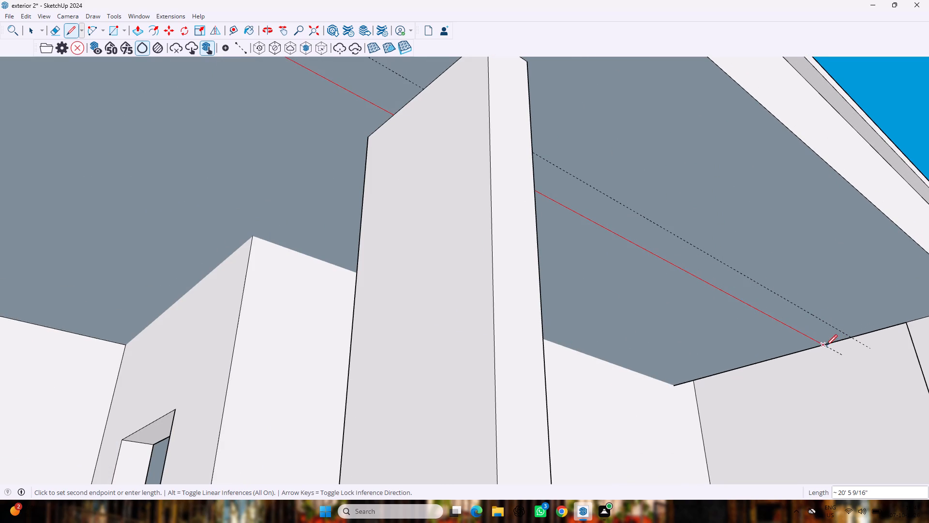
scroll(825, 324, "down", 11)
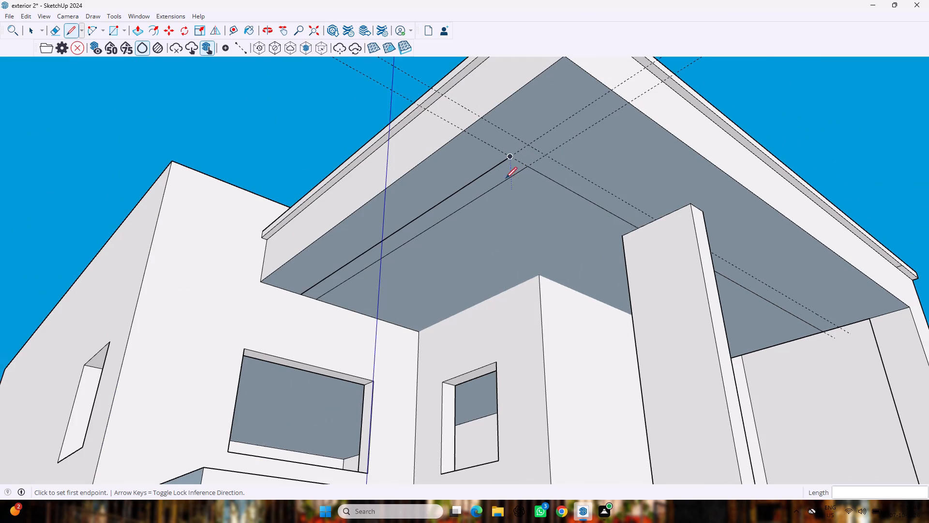
left_click(507, 160)
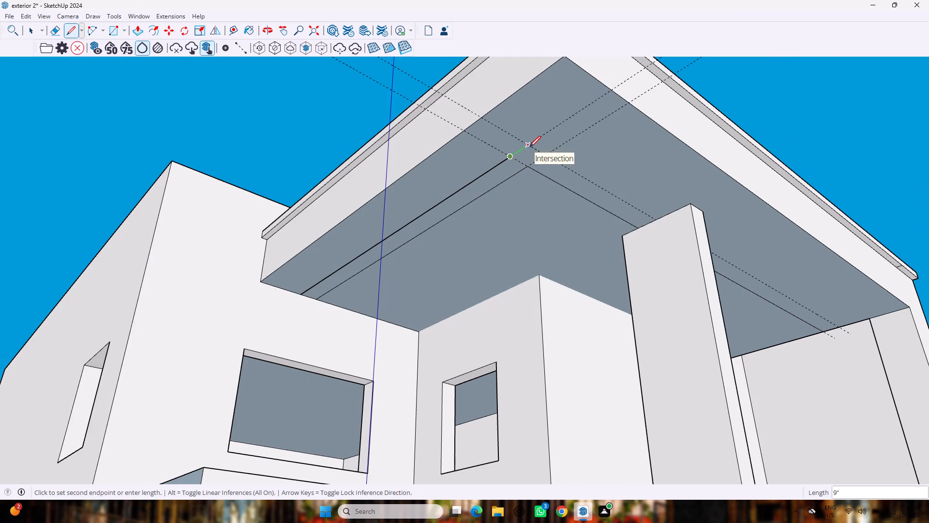
double_click(529, 147)
left_click(529, 146)
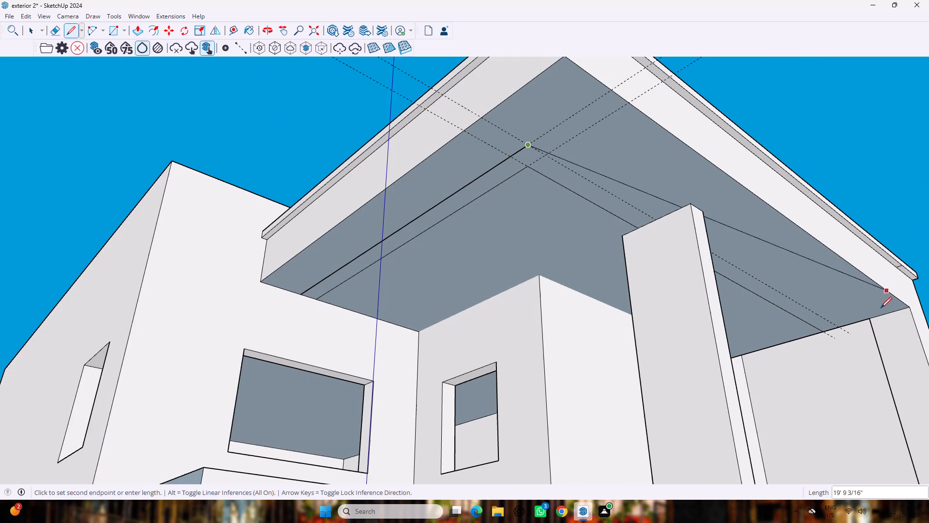
left_click(843, 328)
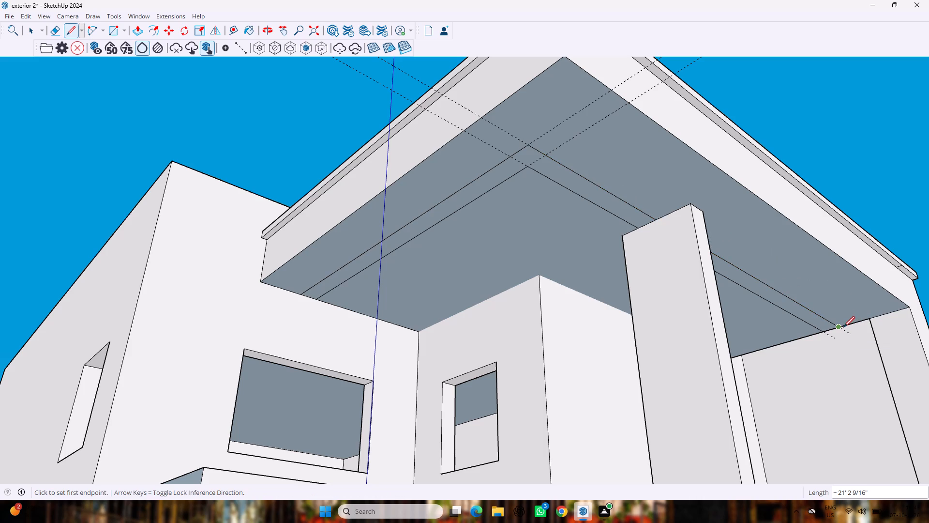
key("space")
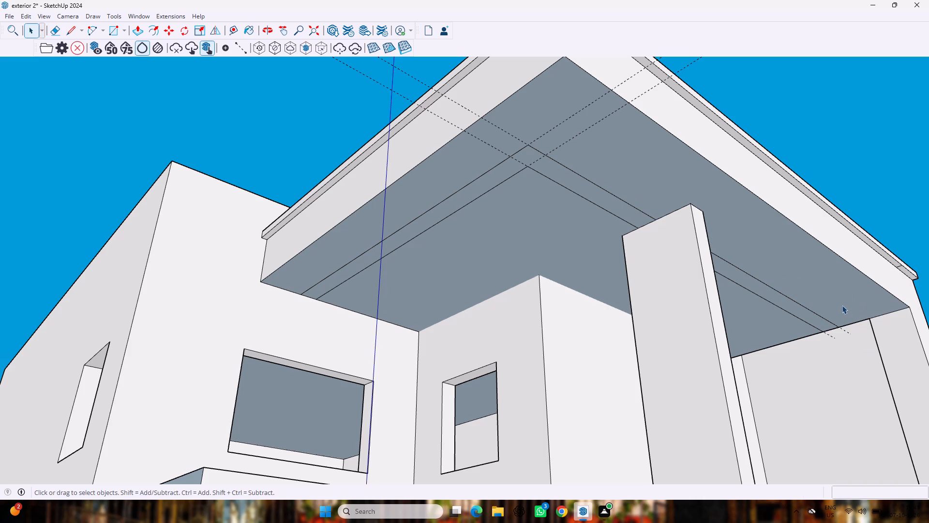
Erase the four construction guides around the L-shaped strip on the slab's underside.
key("e")
left_click_drag(524, 123, 462, 143)
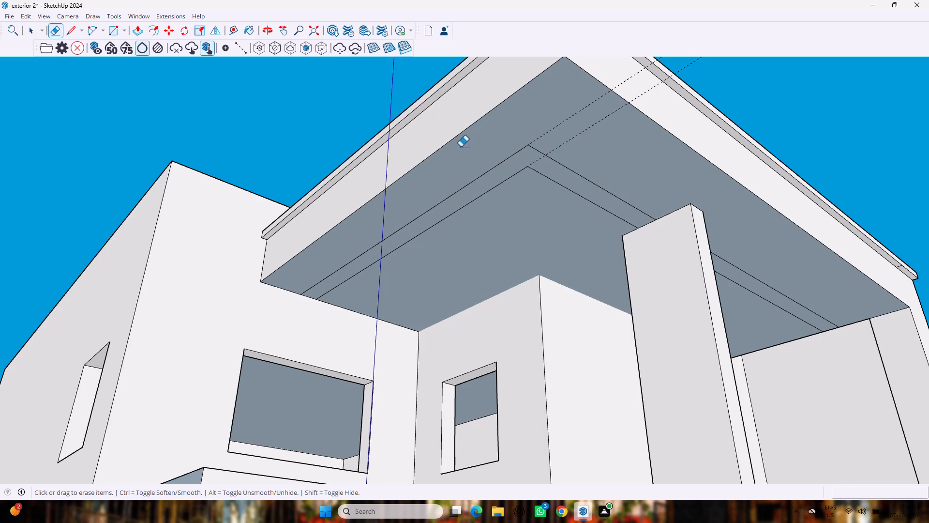
left_click_drag(560, 118, 588, 138)
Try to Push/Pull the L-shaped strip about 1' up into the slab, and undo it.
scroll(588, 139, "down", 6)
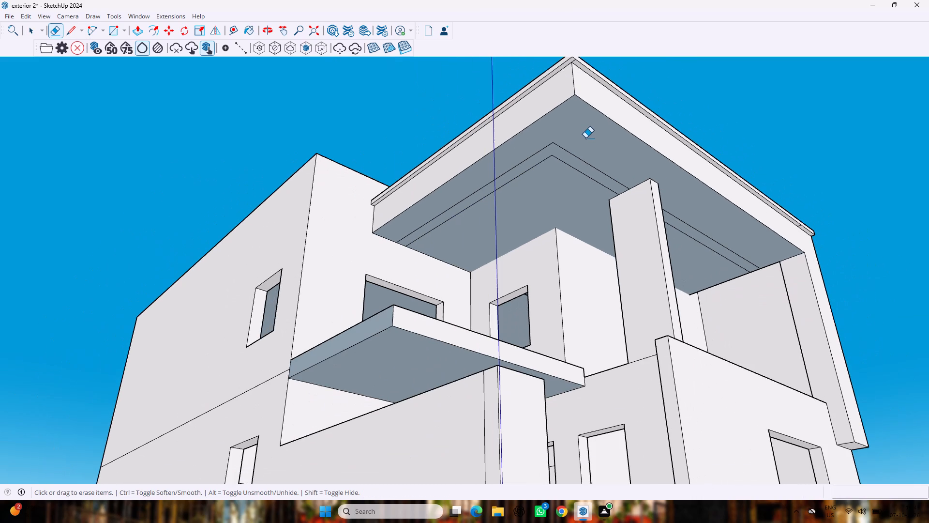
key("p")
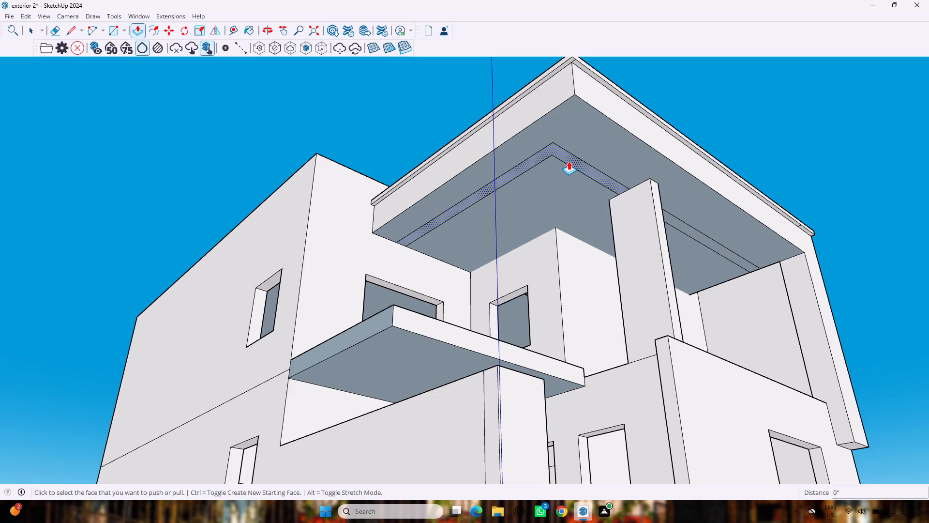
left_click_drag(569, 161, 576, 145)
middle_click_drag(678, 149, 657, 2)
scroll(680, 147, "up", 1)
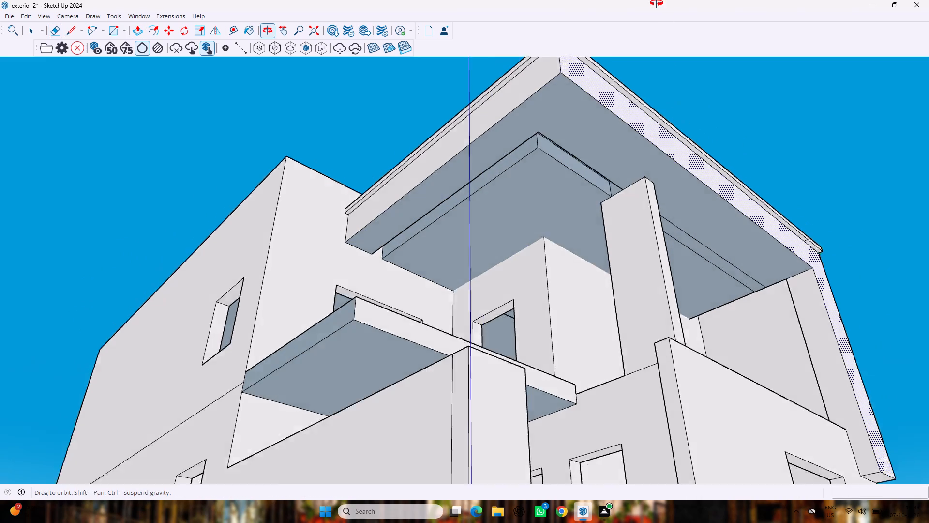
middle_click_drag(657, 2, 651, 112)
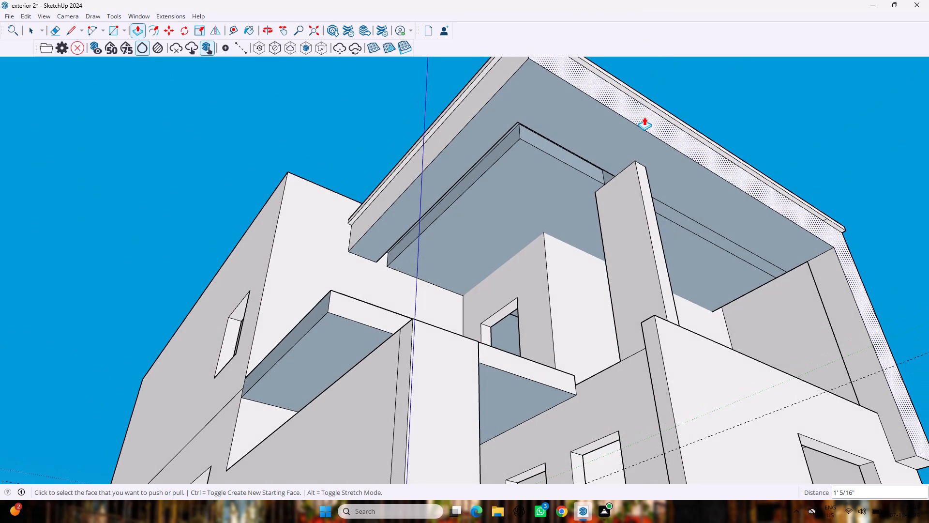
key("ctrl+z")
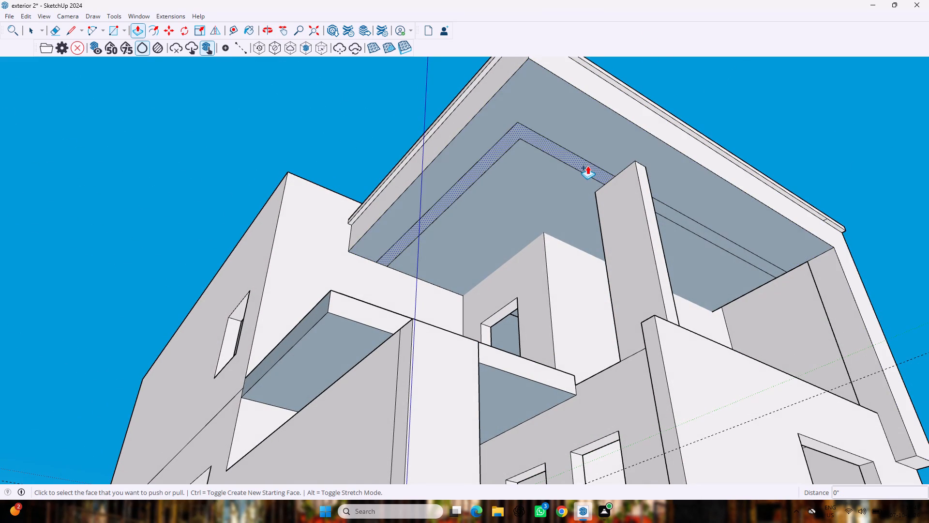
Push/Pull the L-shaped strip 2" up into the slab, including its remaining piece between the column and the end wall.
left_click_drag(587, 165, 589, 156)
key("2")
key("shift+quotedbl")
key("Return")
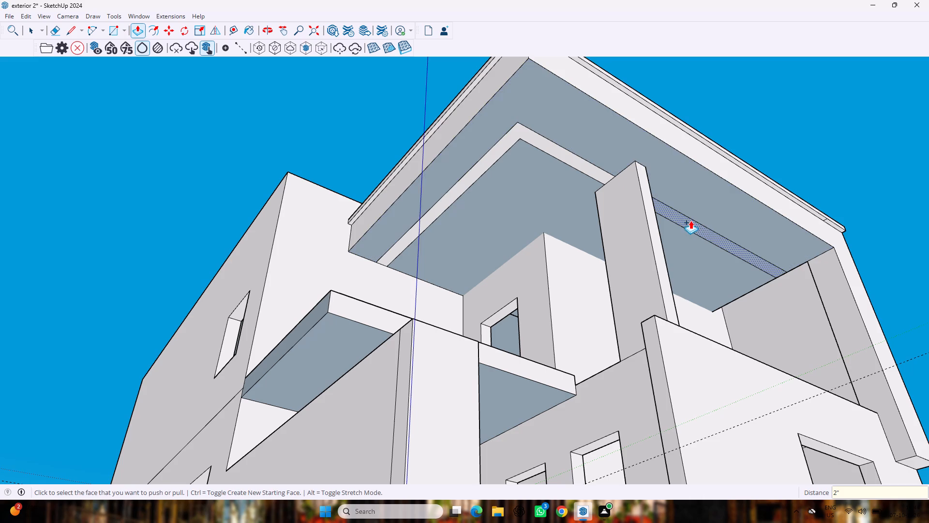
double_click(690, 220)
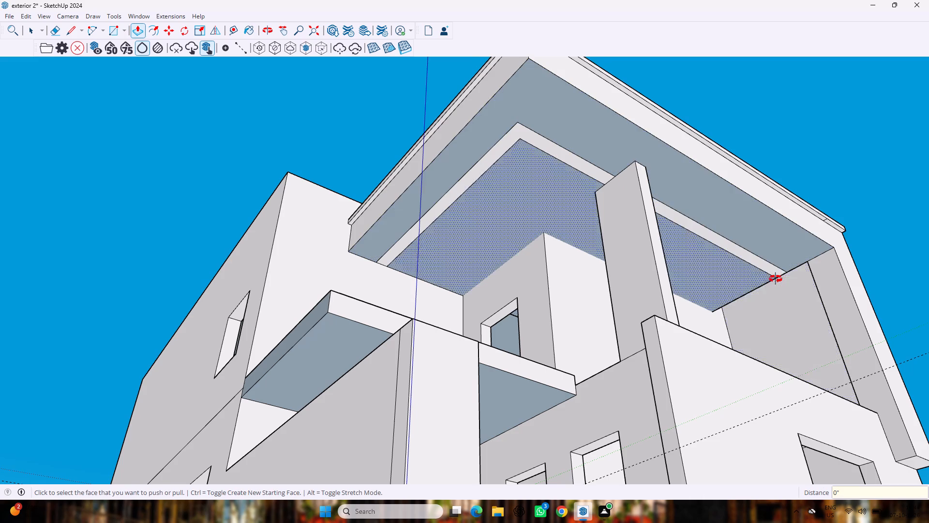
middle_click_drag(776, 279, 672, 211)
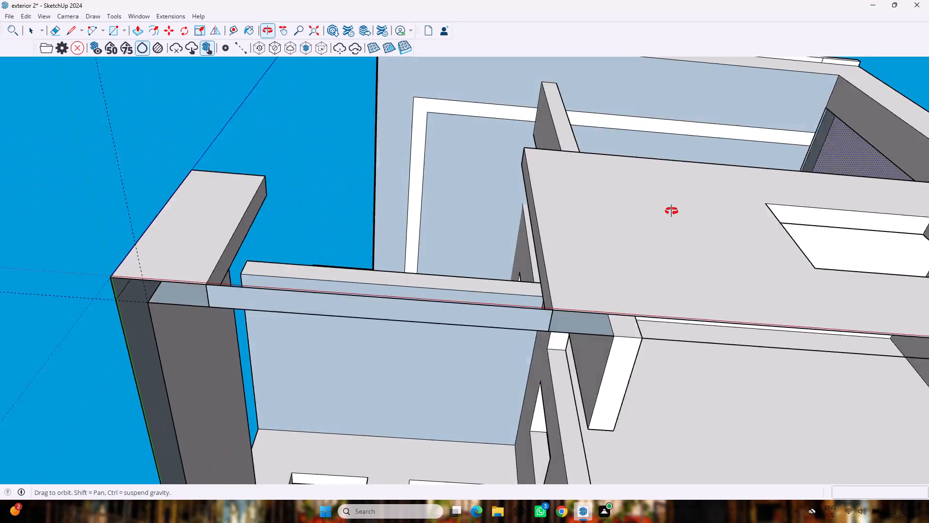
Examine the whole house from below, eye level and above, including the recessed strip under the front roof slab.
middle_click_drag(672, 211, 806, 271)
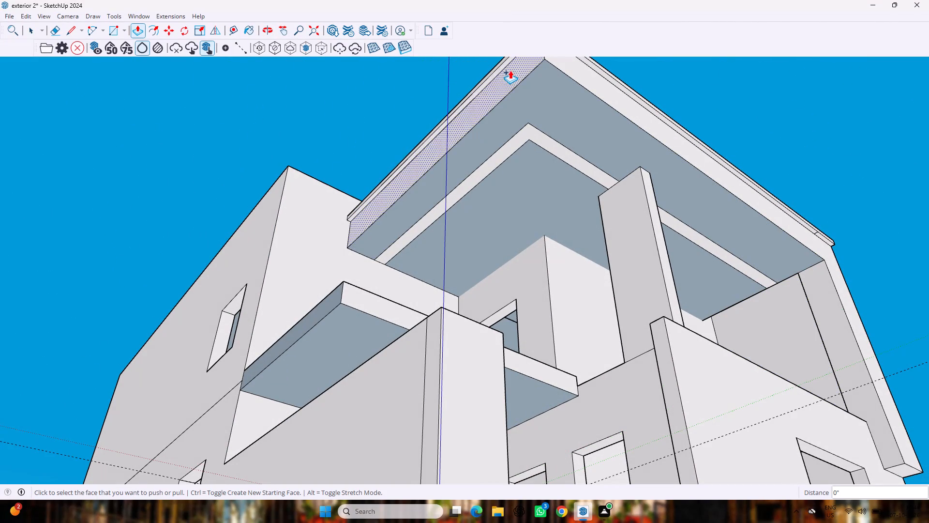
scroll(405, 123, "down", 11)
middle_click_drag(688, 135, 705, 235)
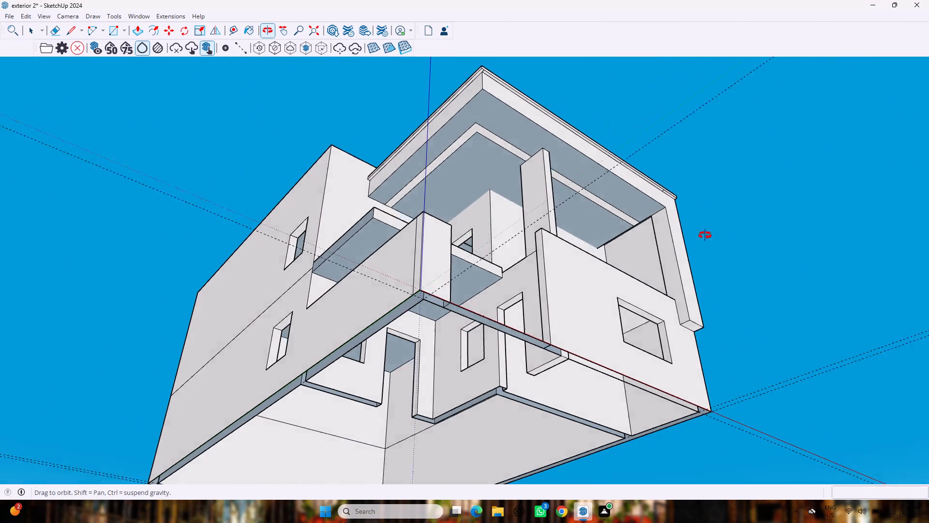
middle_click_drag(705, 235, 692, 379)
scroll(694, 351, "down", 1)
middle_click_drag(808, 341, 757, 241)
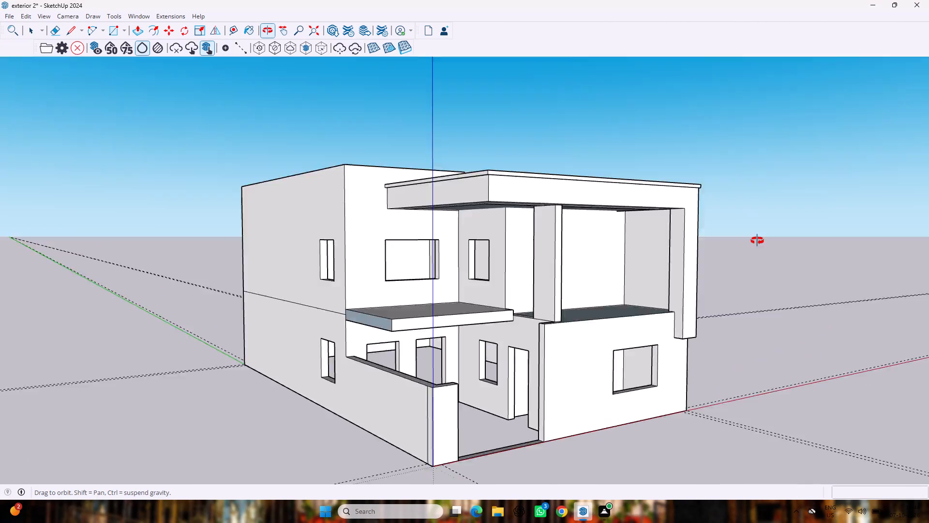
middle_click_drag(757, 241, 740, 216)
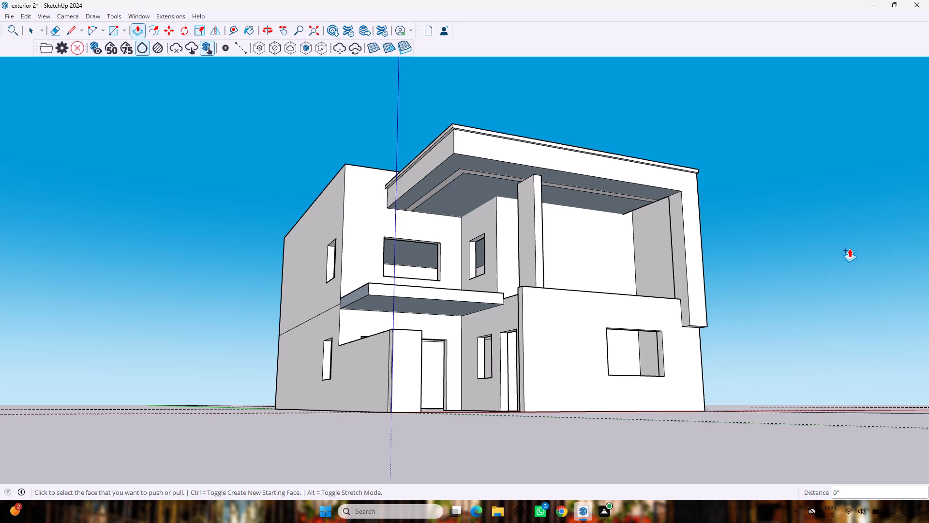
key("space")
middle_click_drag(693, 270, 698, 389)
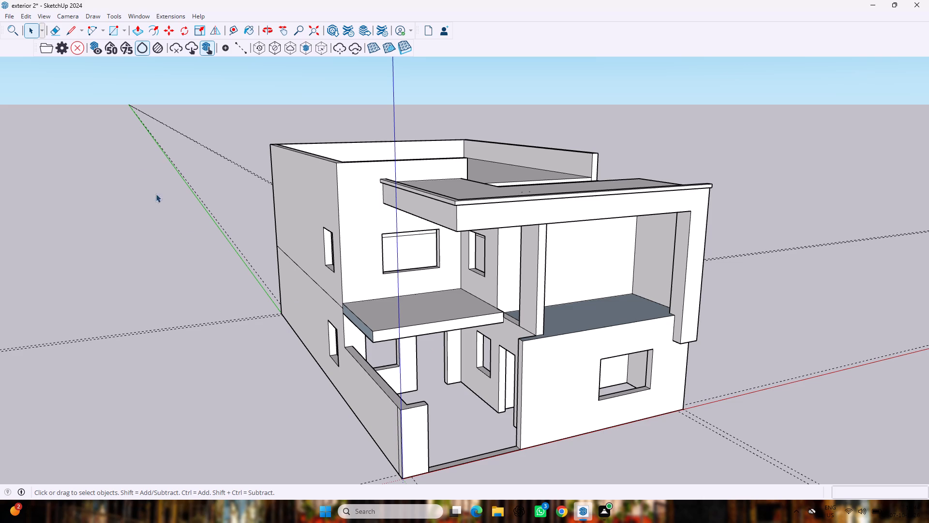
Search 3D Warehouse for "window".
left_click(135, 17)
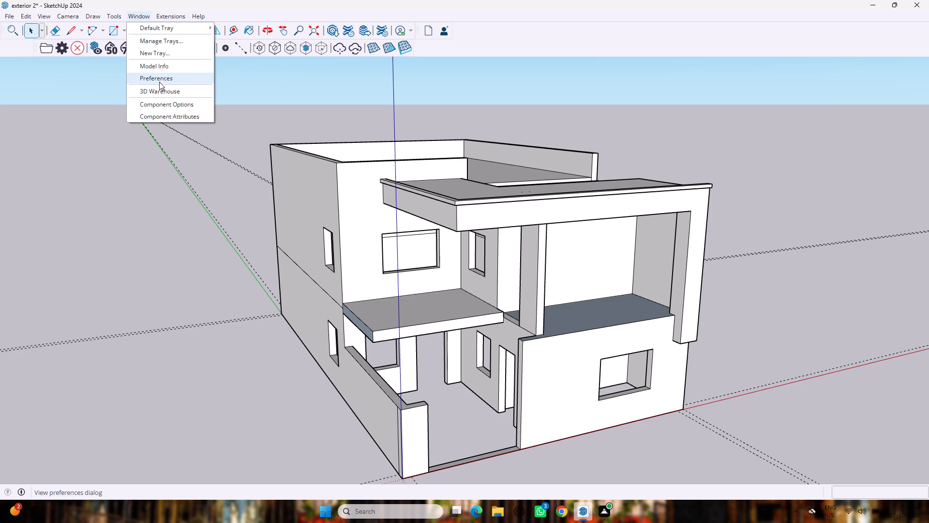
left_click(158, 92)
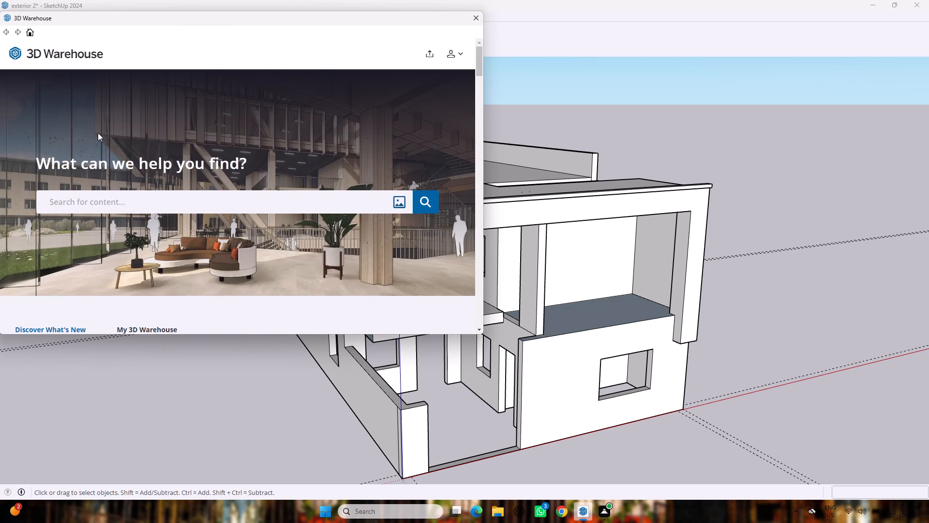
left_click(99, 200)
type("window")
key("Return")
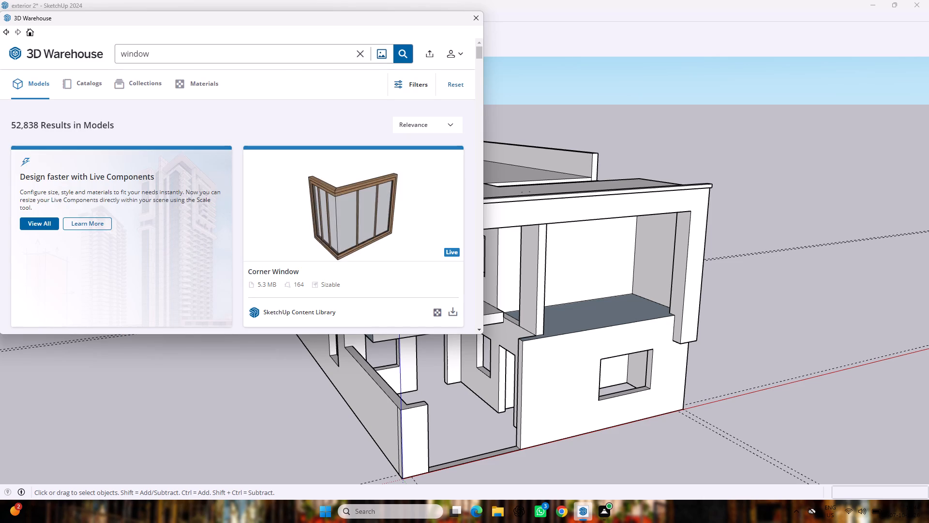
Browse the window collections among the search results for a window style that suits the house.
scroll(294, 36, "down", 4)
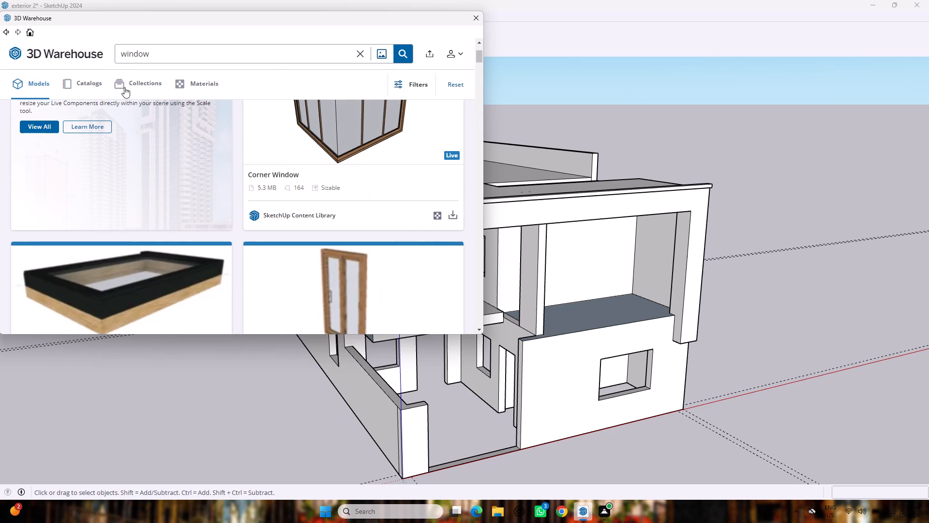
left_click(126, 88)
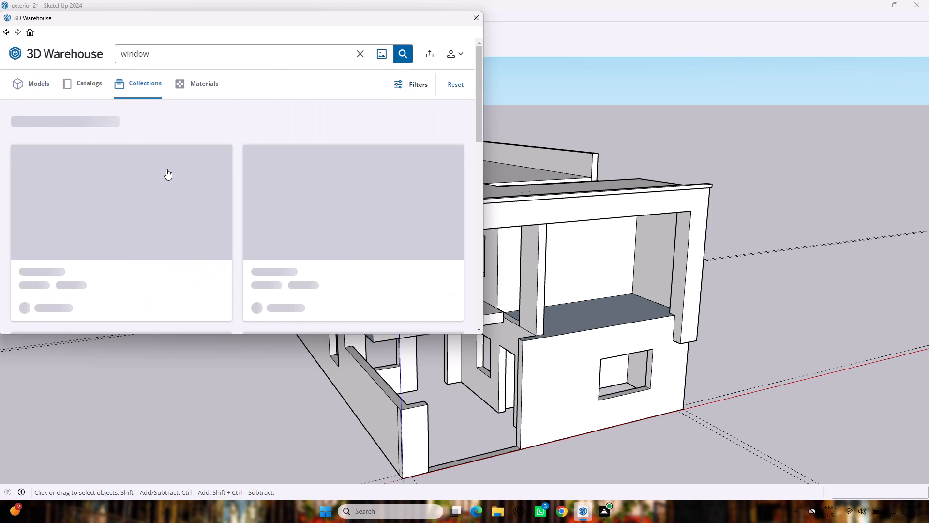
scroll(186, 203, "down", 2)
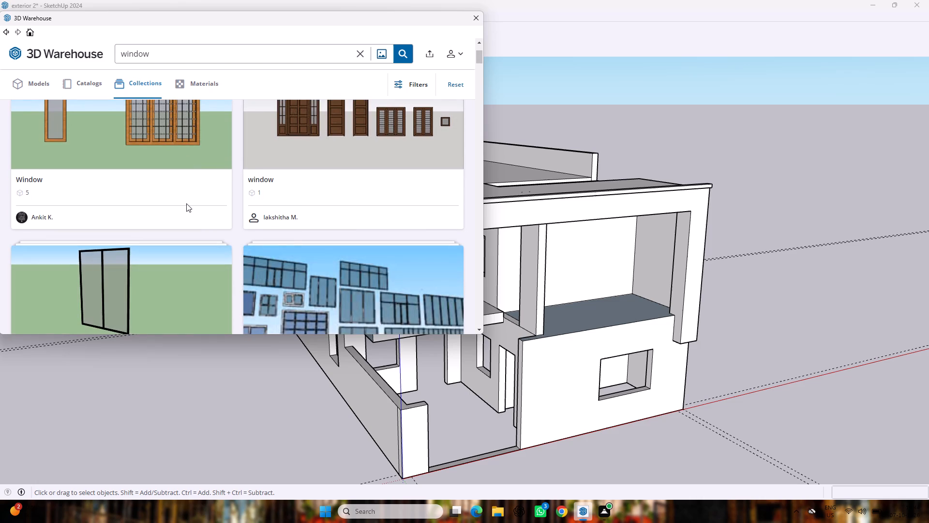
scroll(186, 203, "down", 2)
scroll(186, 203, "up", 3)
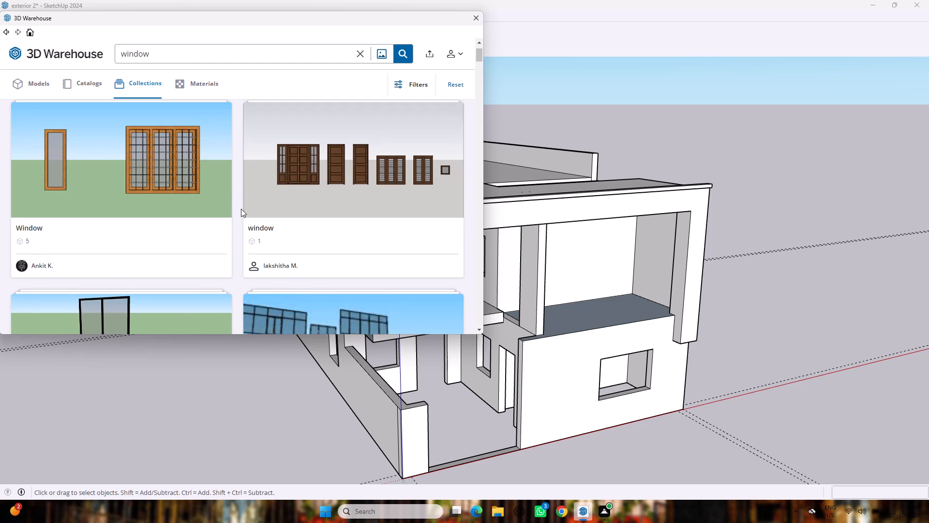
scroll(241, 209, "down", 6)
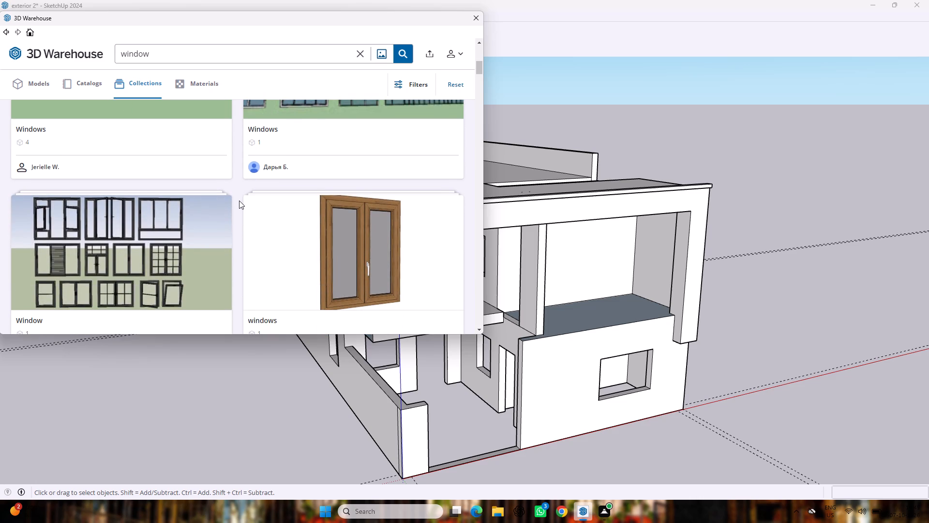
scroll(239, 200, "down", 5)
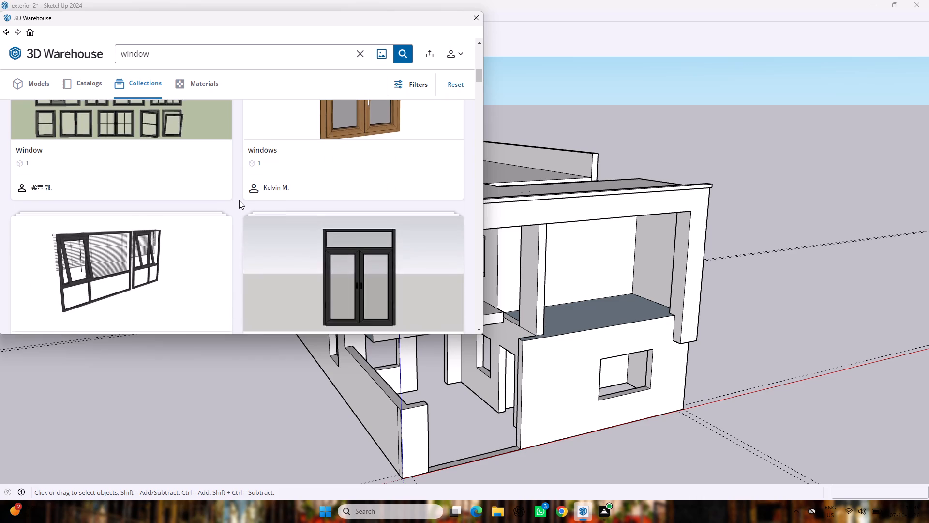
scroll(239, 200, "down", 3)
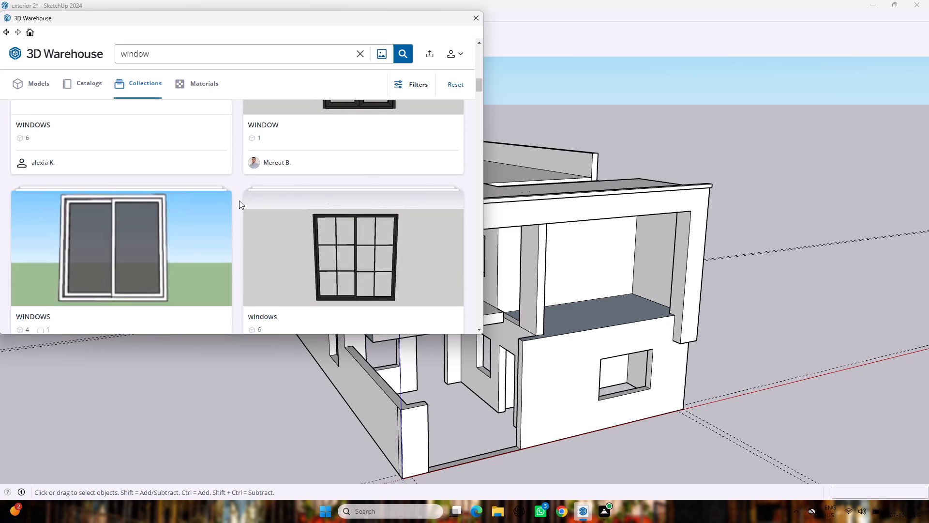
scroll(239, 200, "down", 10)
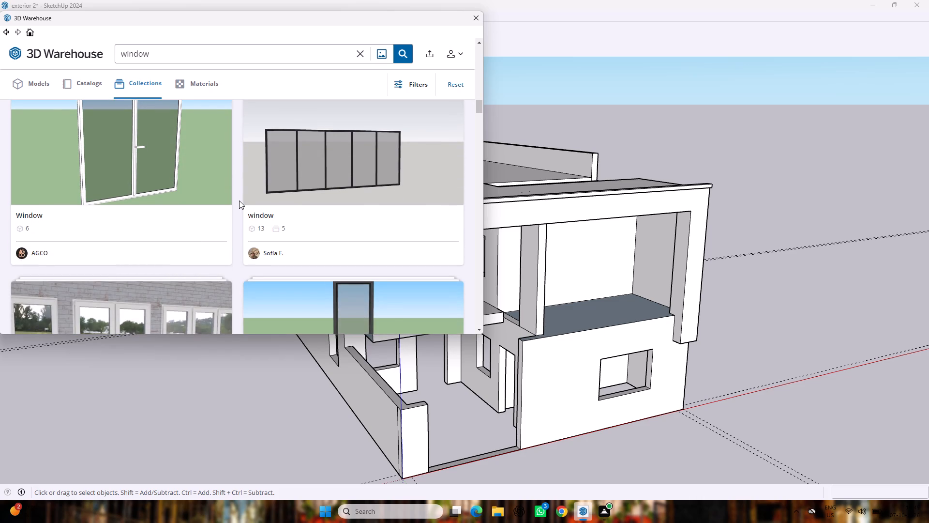
scroll(215, 191, "down", 3)
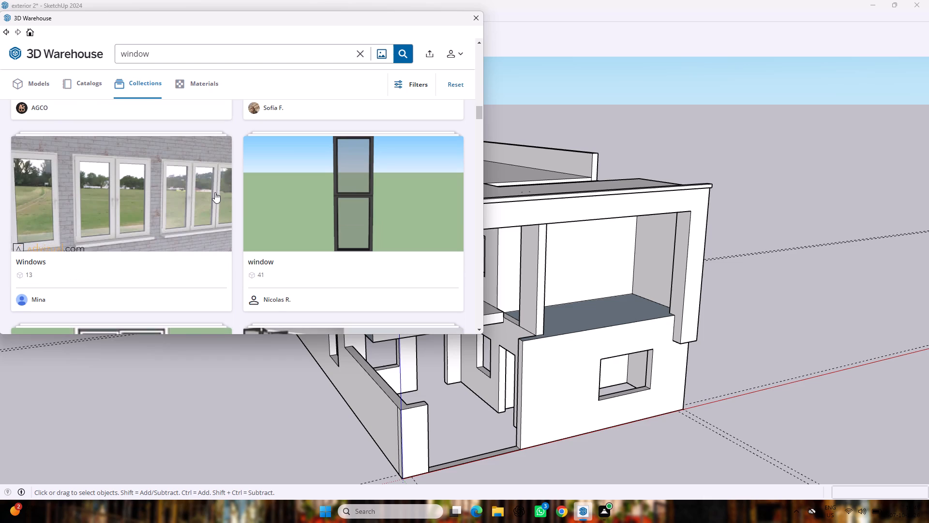
scroll(200, 196, "down", 4)
Examine the two-pane sliding Window model and its model info inside the nested window collection, and return to the collection results.
left_click(172, 203)
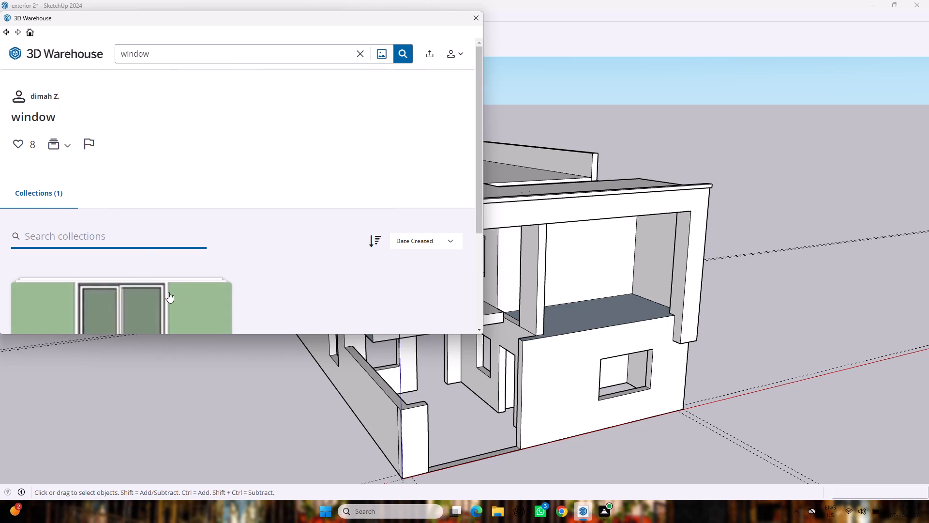
left_click(168, 294)
scroll(186, 252, "down", 4)
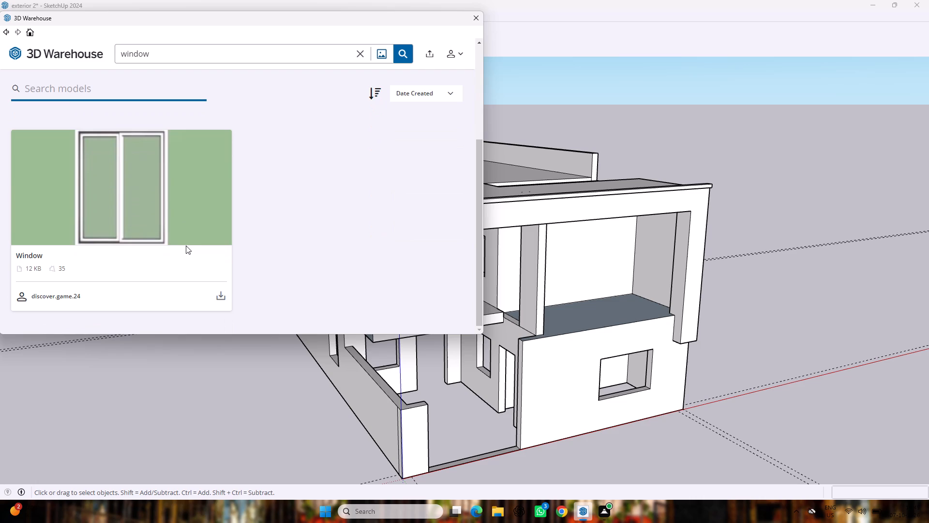
left_click(186, 245)
scroll(199, 232, "down", 1)
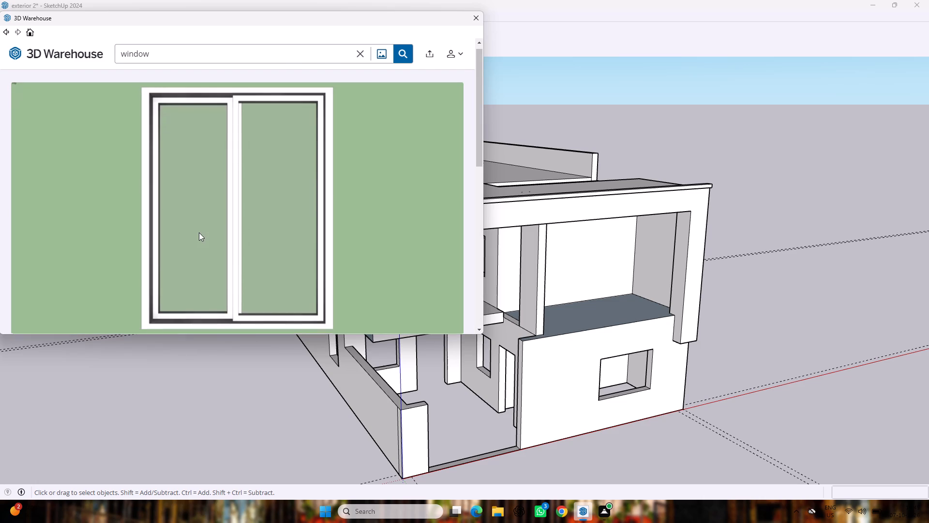
scroll(199, 232, "down", 1)
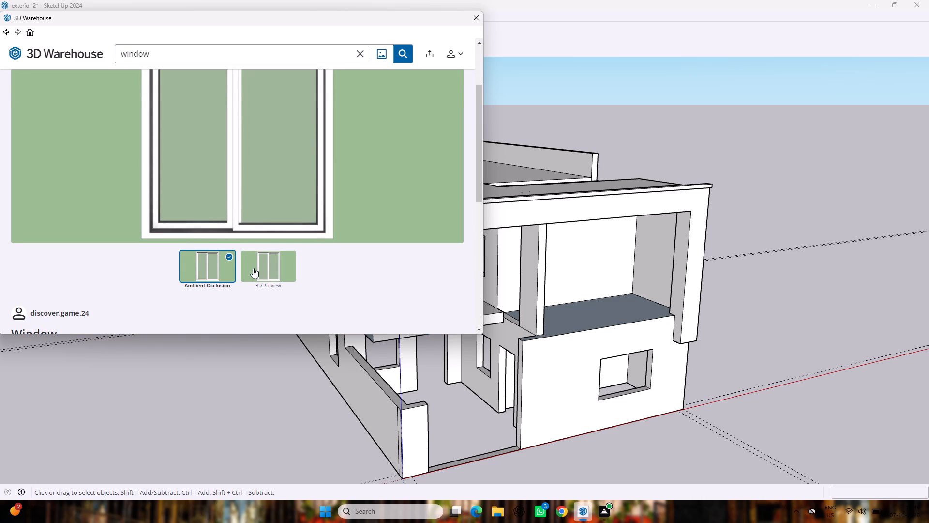
scroll(253, 266, "down", 4)
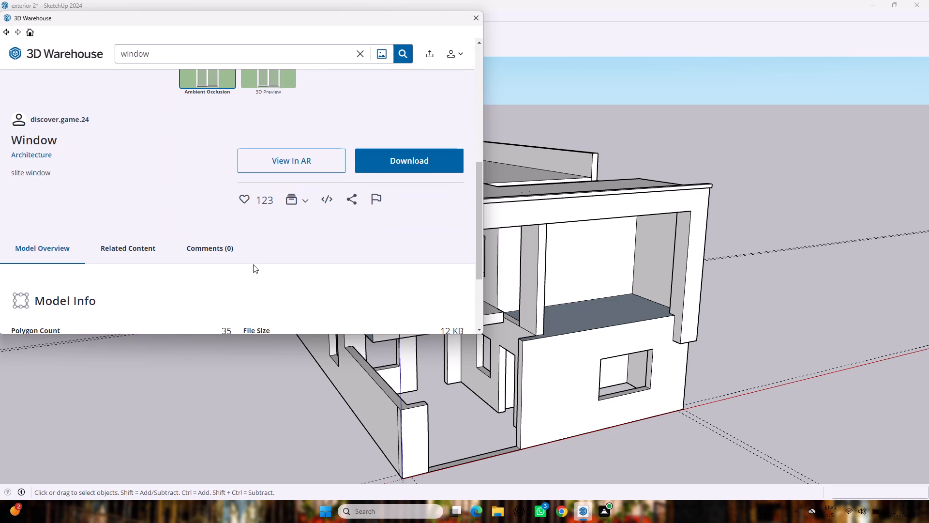
scroll(253, 264, "down", 3)
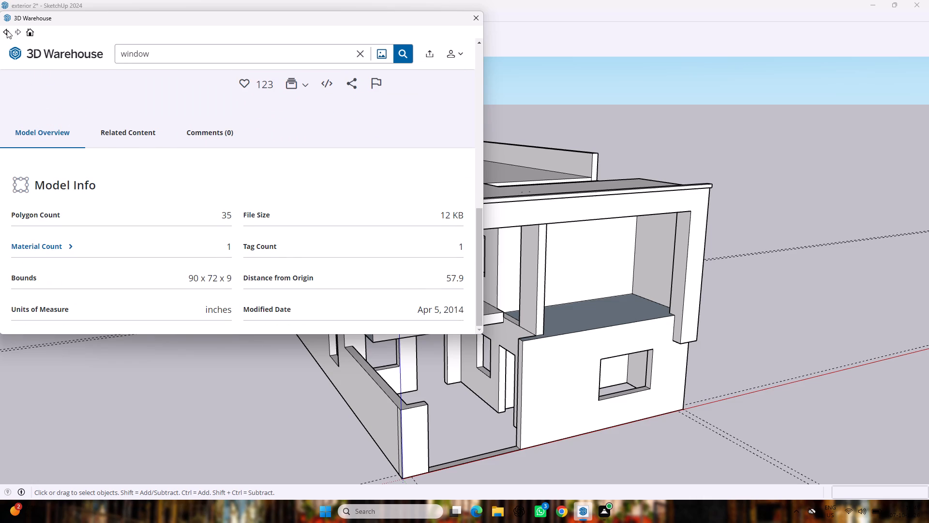
left_click(7, 30)
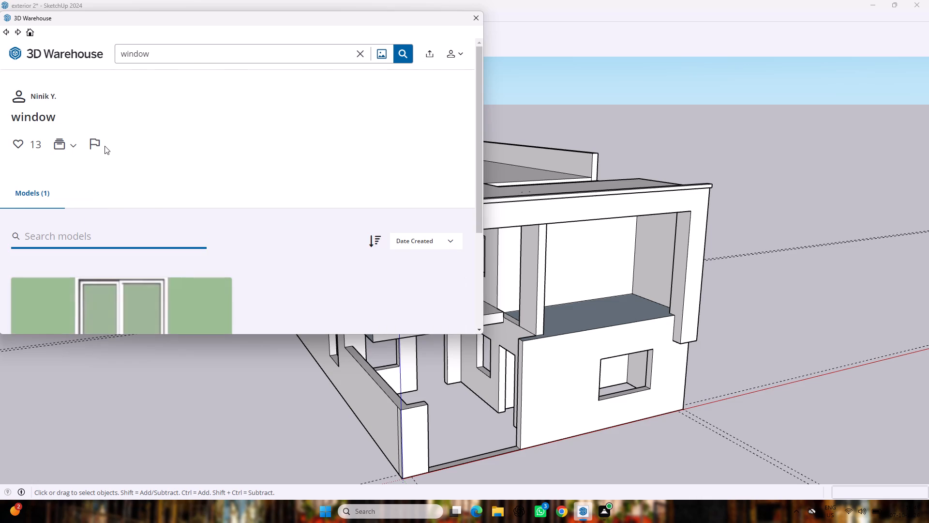
left_click(5, 34)
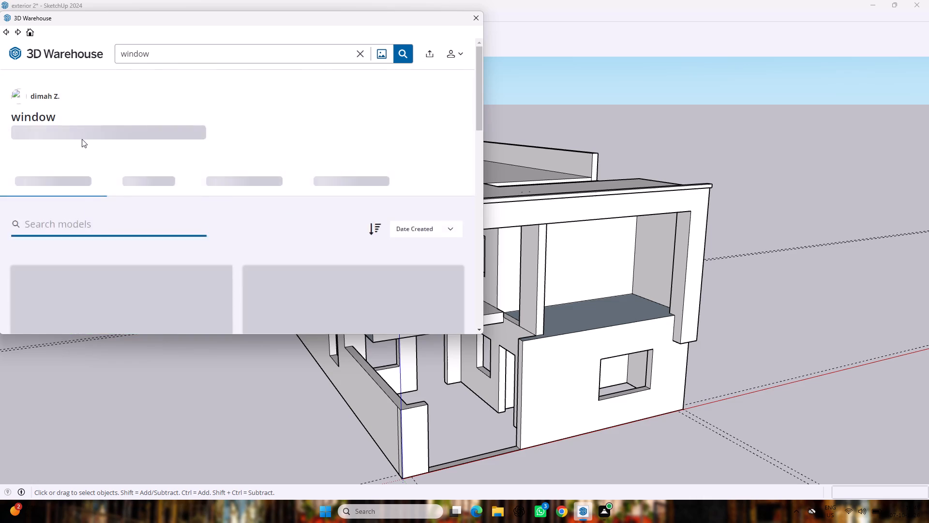
scroll(103, 157, "down", 4)
left_click(4, 32)
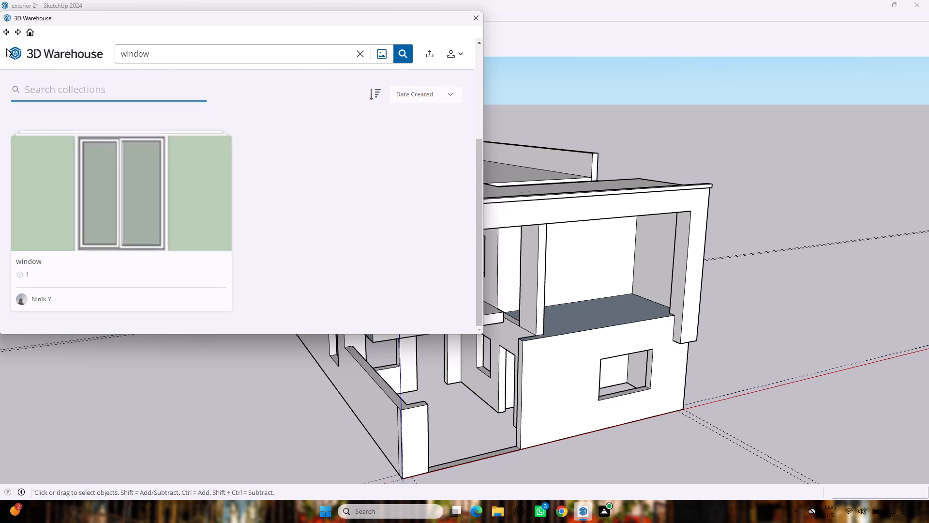
Open the window collection with the three-pane slider, examine its Double Window (Fancy) model and info, and return to the collection.
scroll(184, 169, "down", 3)
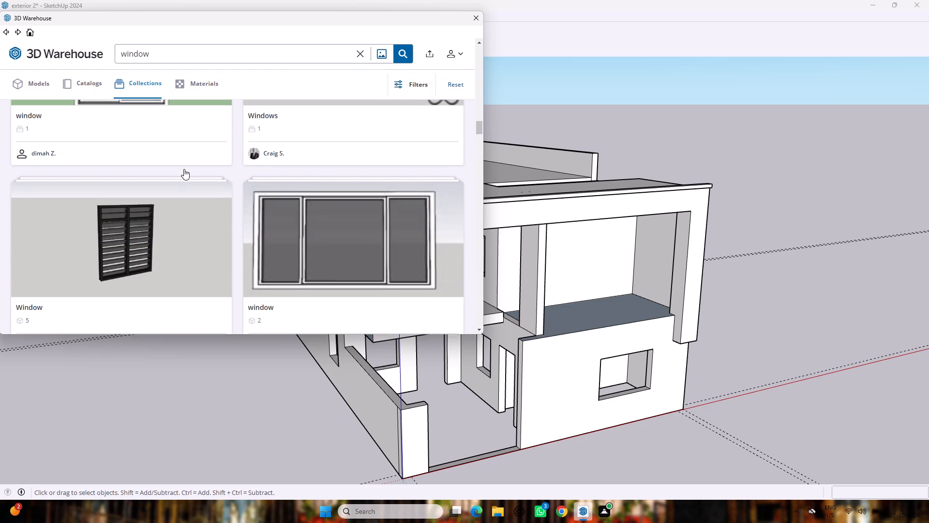
scroll(184, 169, "down", 1)
left_click(296, 220)
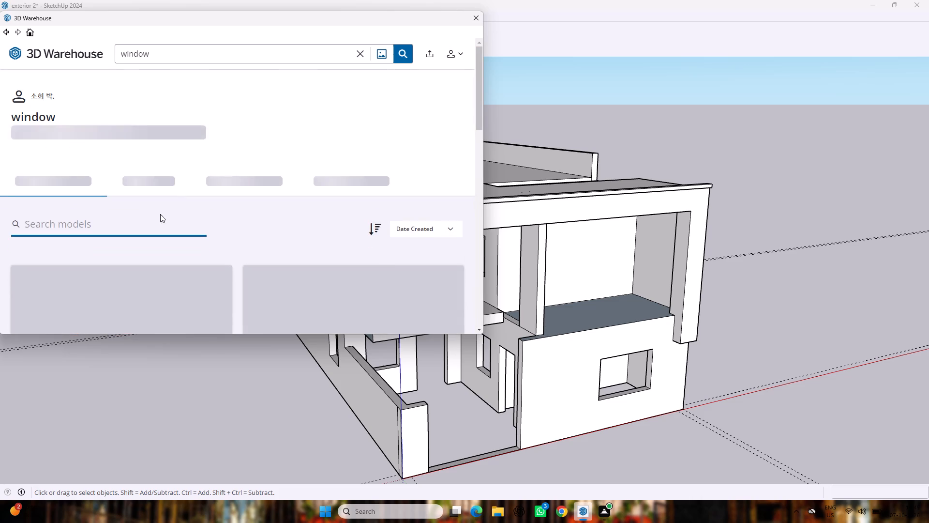
scroll(175, 210, "down", 3)
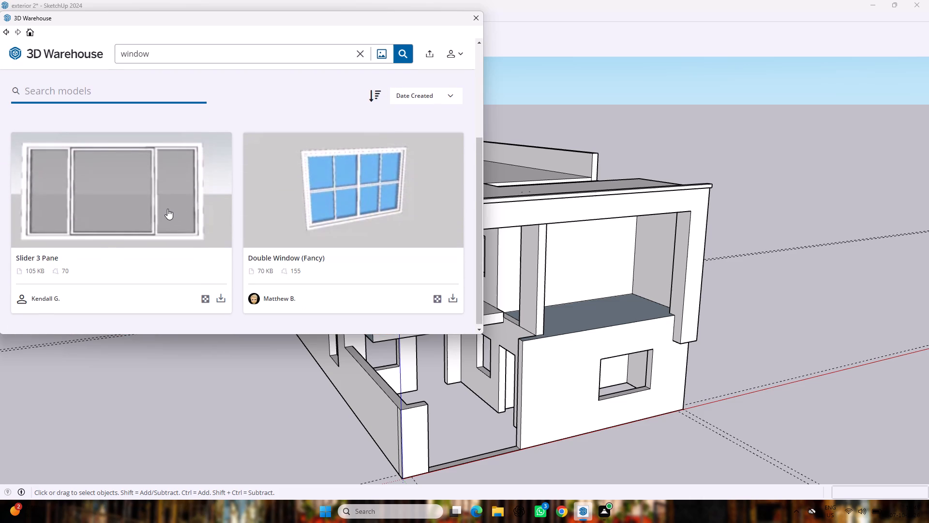
left_click(306, 201)
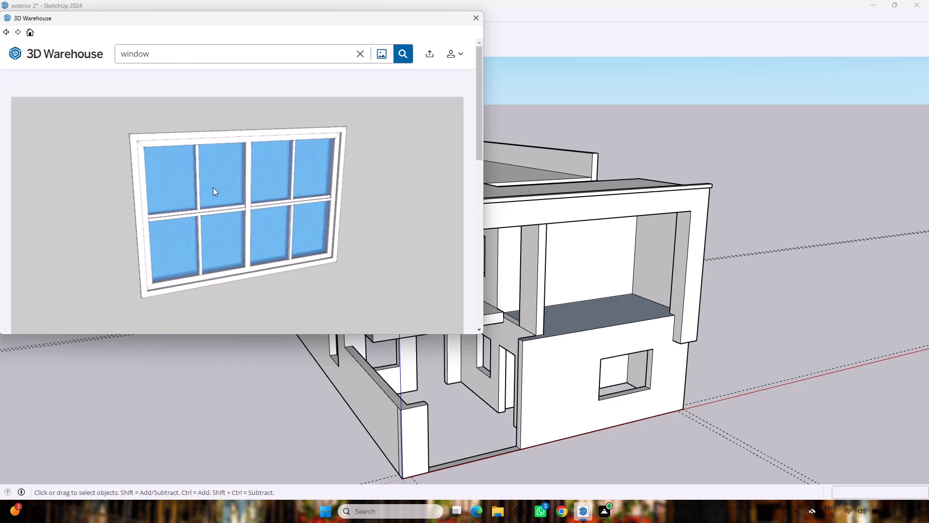
scroll(150, 130, "down", 9)
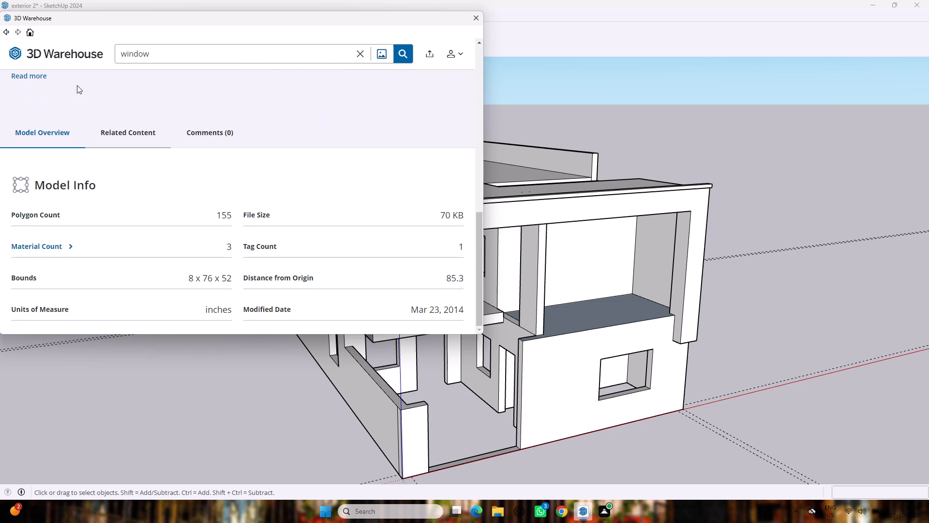
left_click(4, 31)
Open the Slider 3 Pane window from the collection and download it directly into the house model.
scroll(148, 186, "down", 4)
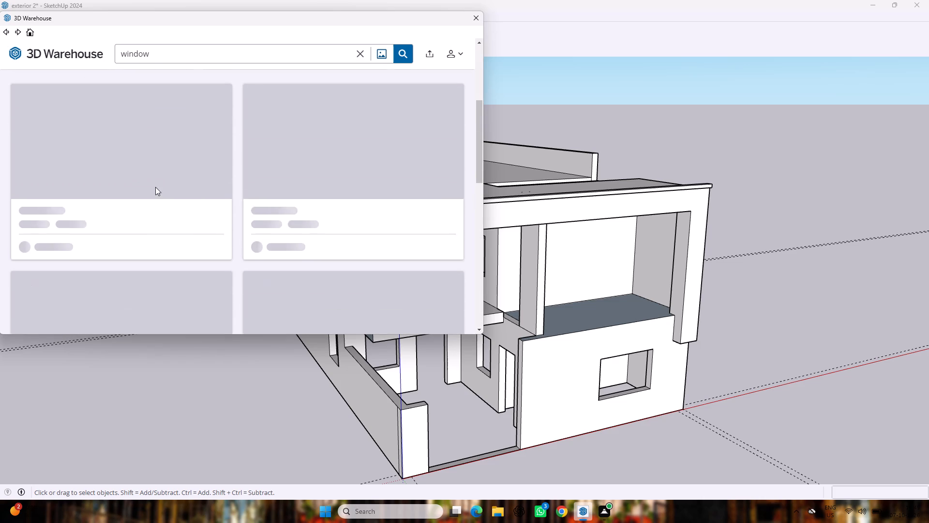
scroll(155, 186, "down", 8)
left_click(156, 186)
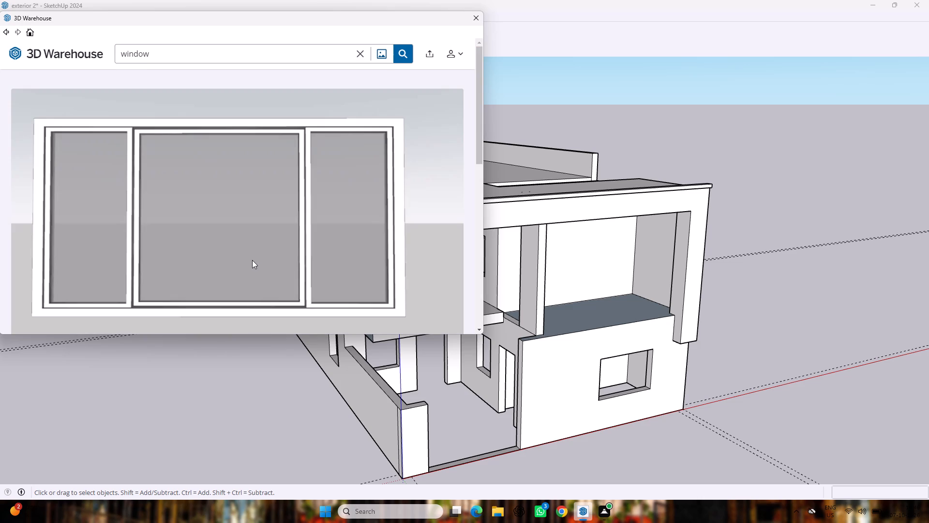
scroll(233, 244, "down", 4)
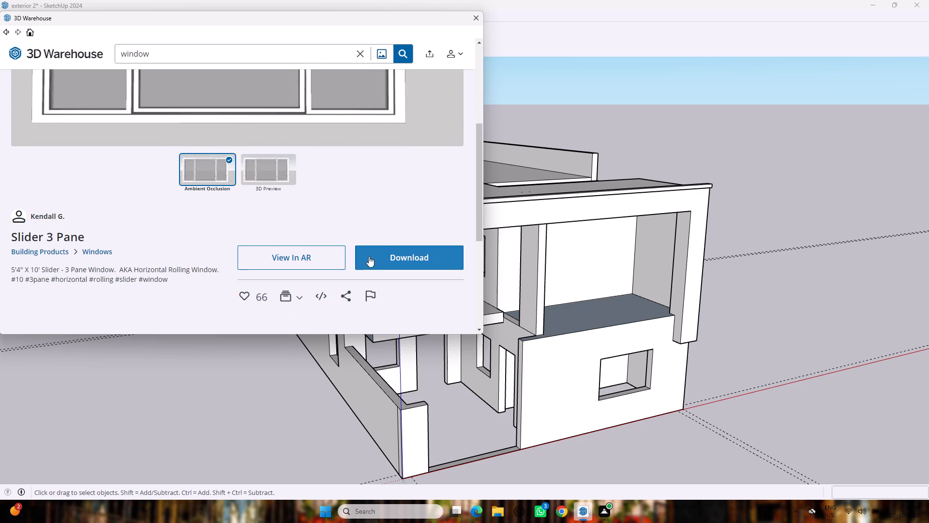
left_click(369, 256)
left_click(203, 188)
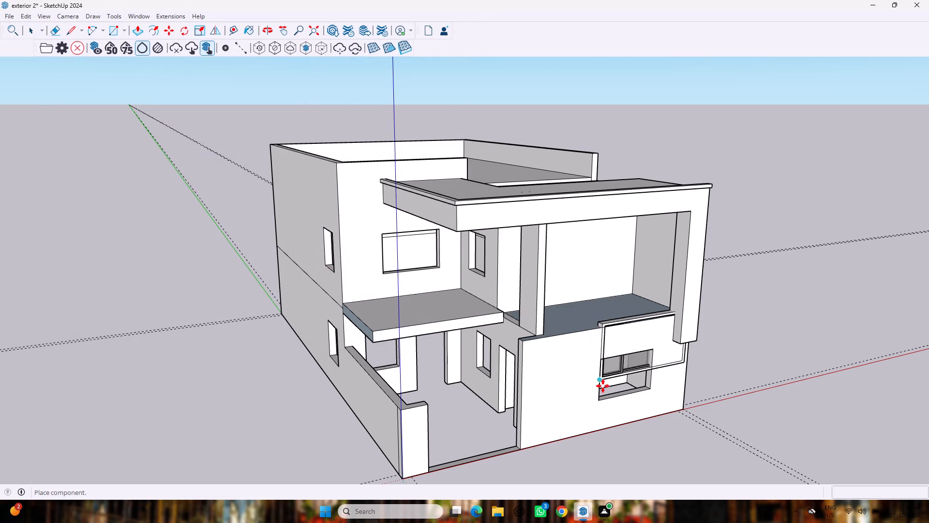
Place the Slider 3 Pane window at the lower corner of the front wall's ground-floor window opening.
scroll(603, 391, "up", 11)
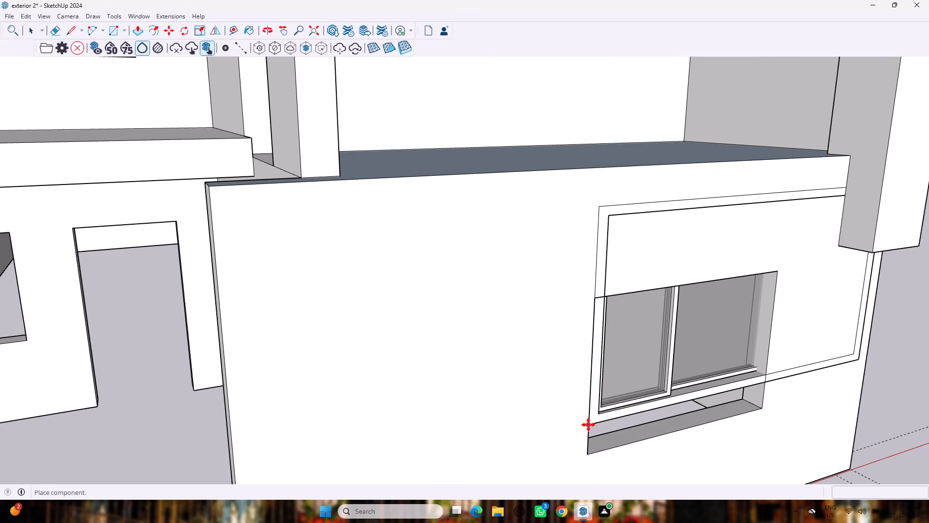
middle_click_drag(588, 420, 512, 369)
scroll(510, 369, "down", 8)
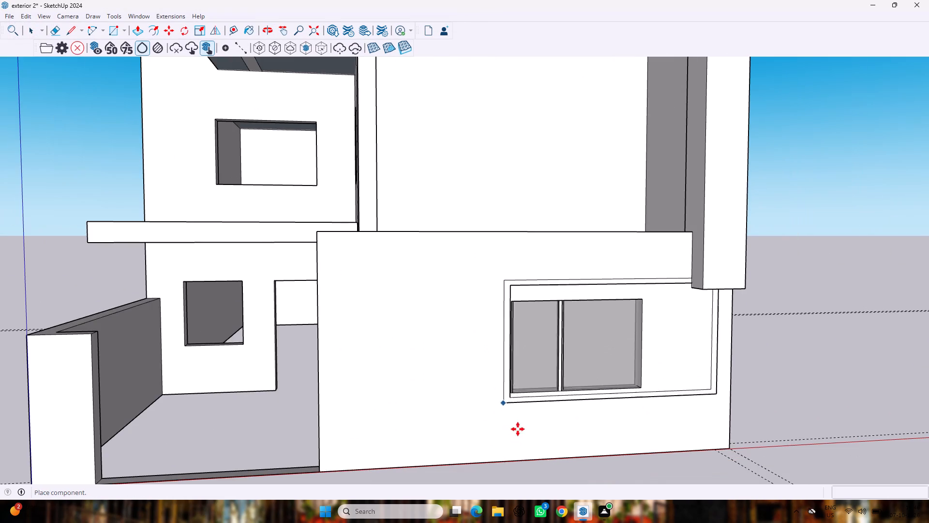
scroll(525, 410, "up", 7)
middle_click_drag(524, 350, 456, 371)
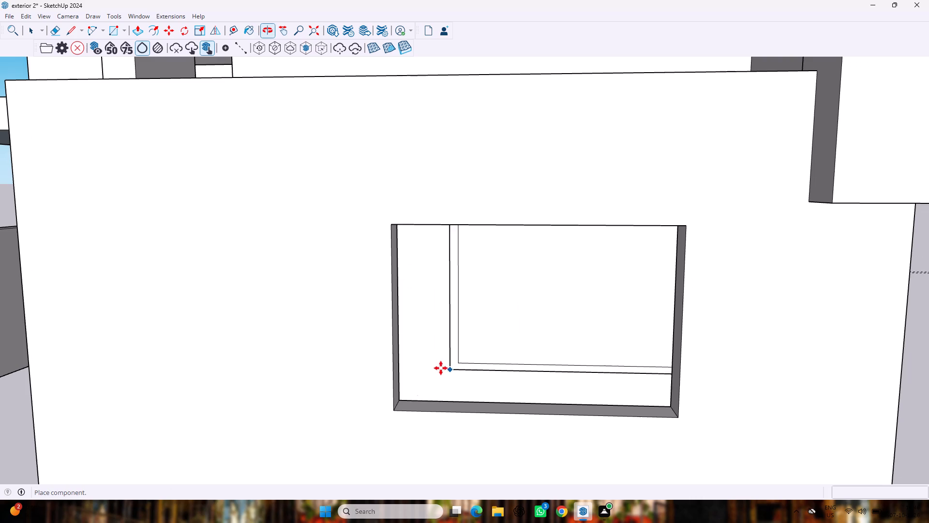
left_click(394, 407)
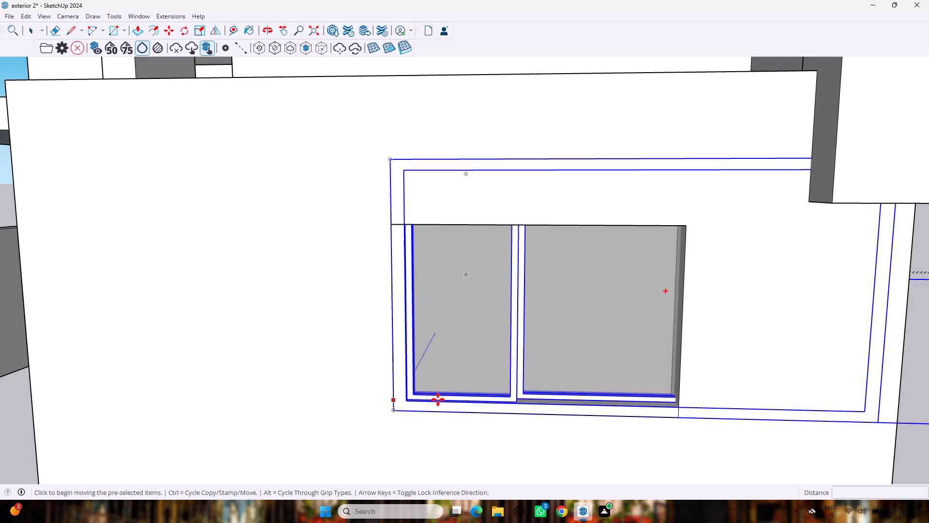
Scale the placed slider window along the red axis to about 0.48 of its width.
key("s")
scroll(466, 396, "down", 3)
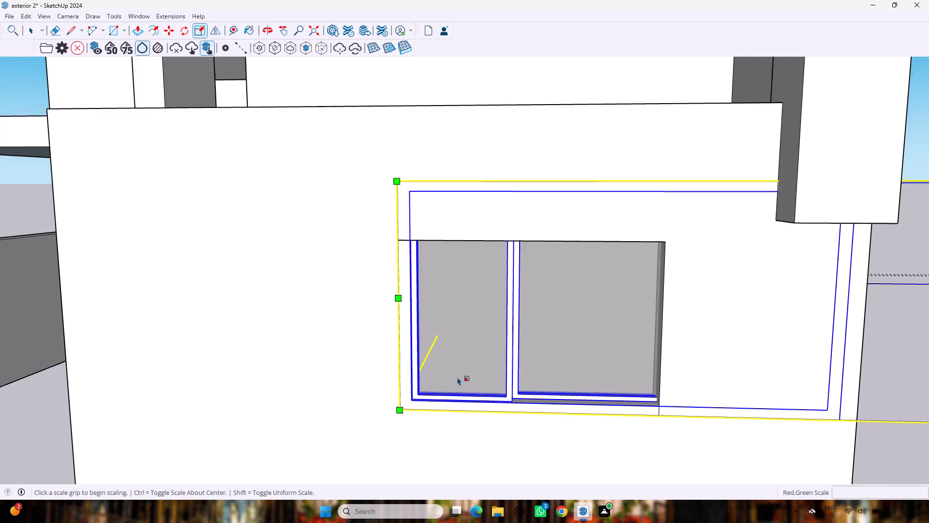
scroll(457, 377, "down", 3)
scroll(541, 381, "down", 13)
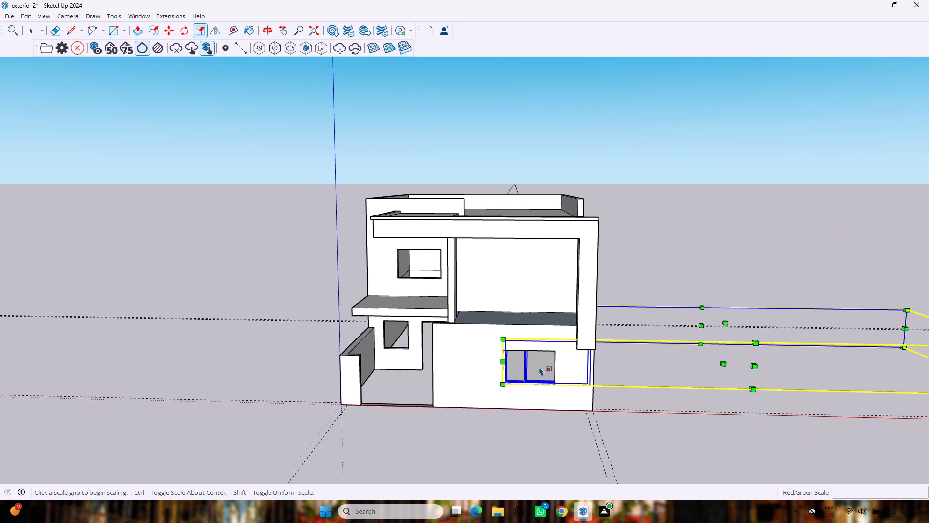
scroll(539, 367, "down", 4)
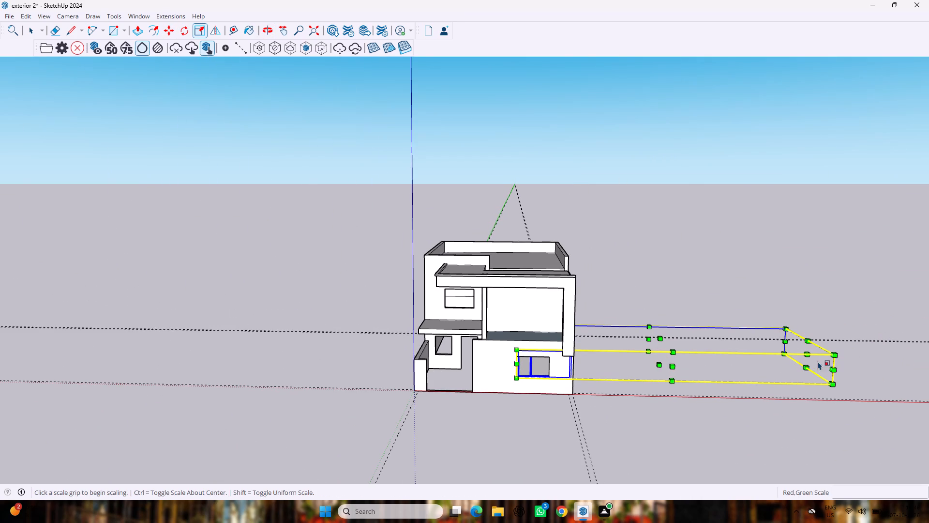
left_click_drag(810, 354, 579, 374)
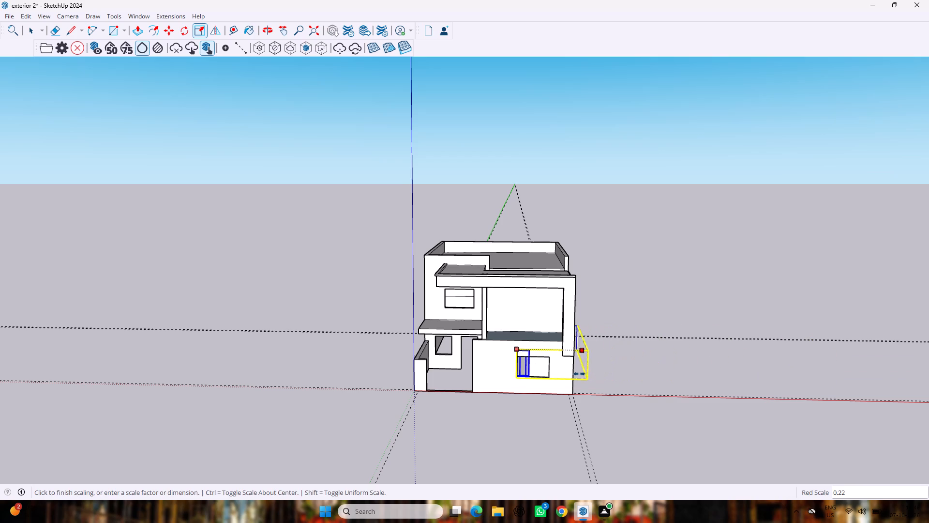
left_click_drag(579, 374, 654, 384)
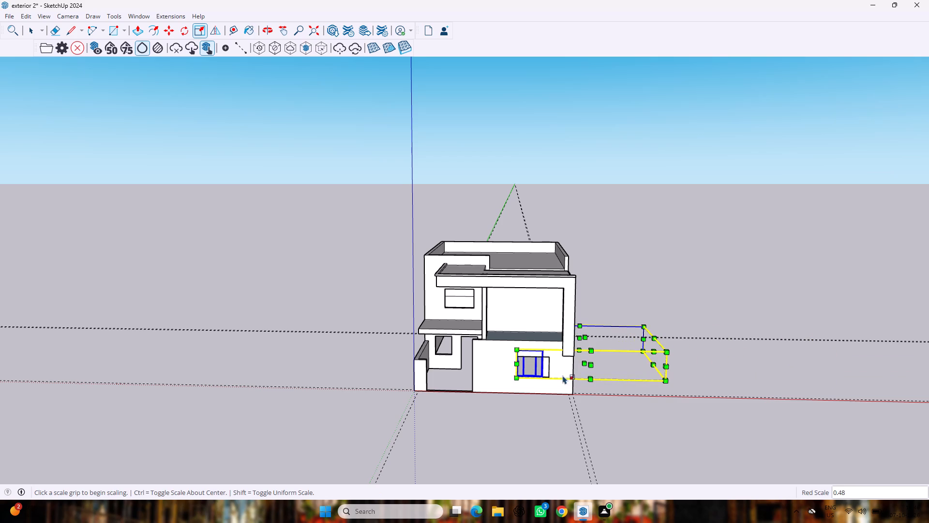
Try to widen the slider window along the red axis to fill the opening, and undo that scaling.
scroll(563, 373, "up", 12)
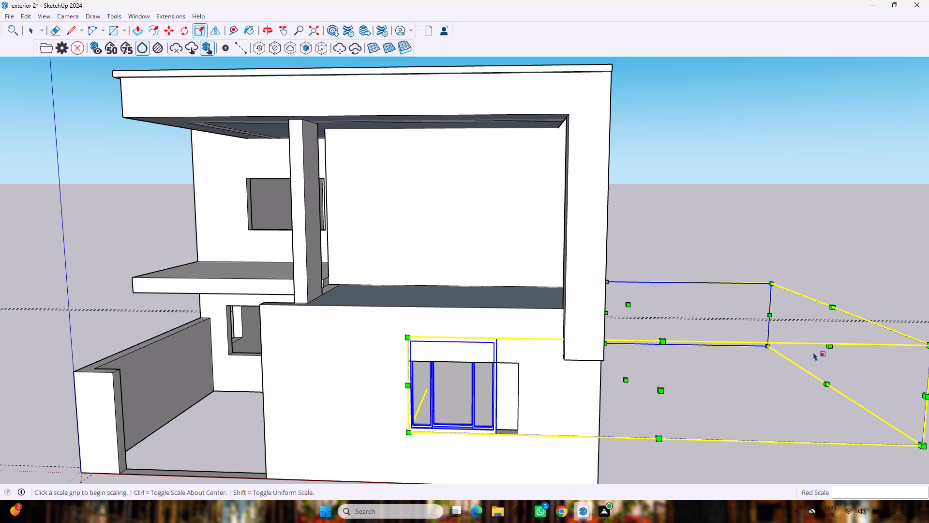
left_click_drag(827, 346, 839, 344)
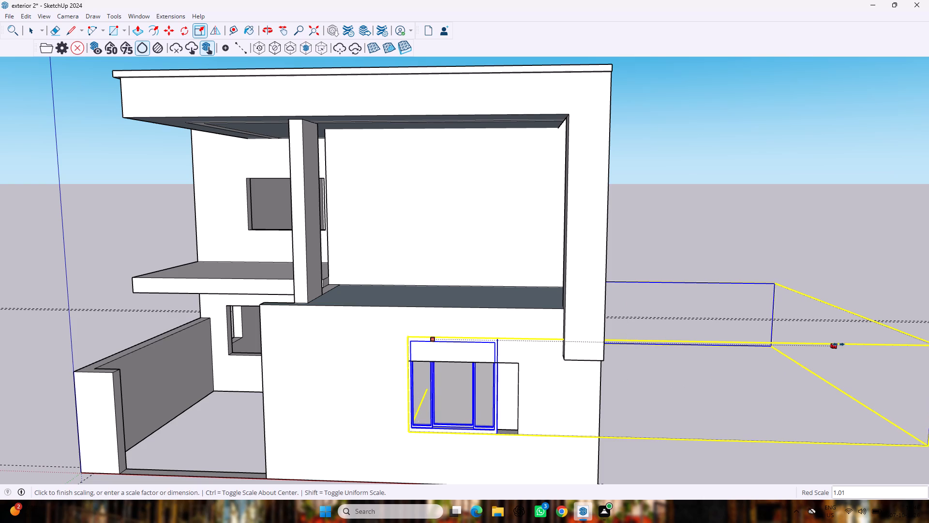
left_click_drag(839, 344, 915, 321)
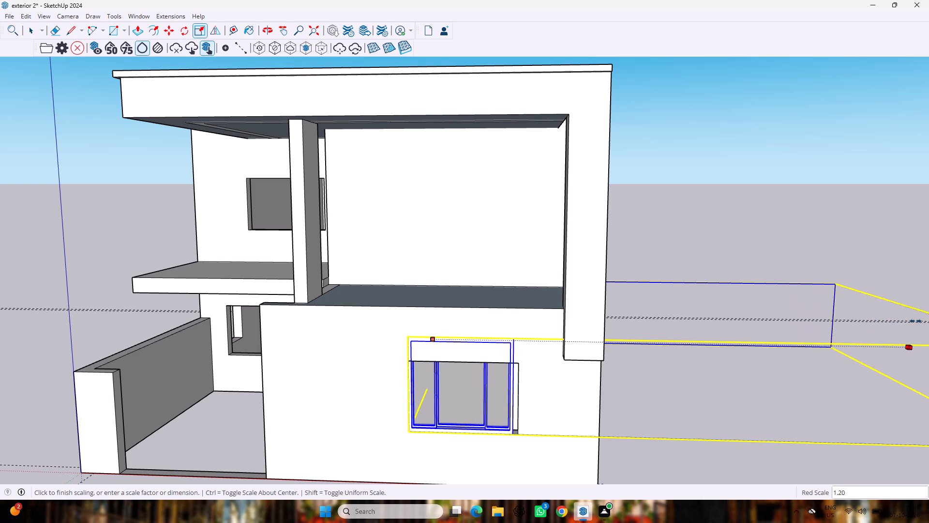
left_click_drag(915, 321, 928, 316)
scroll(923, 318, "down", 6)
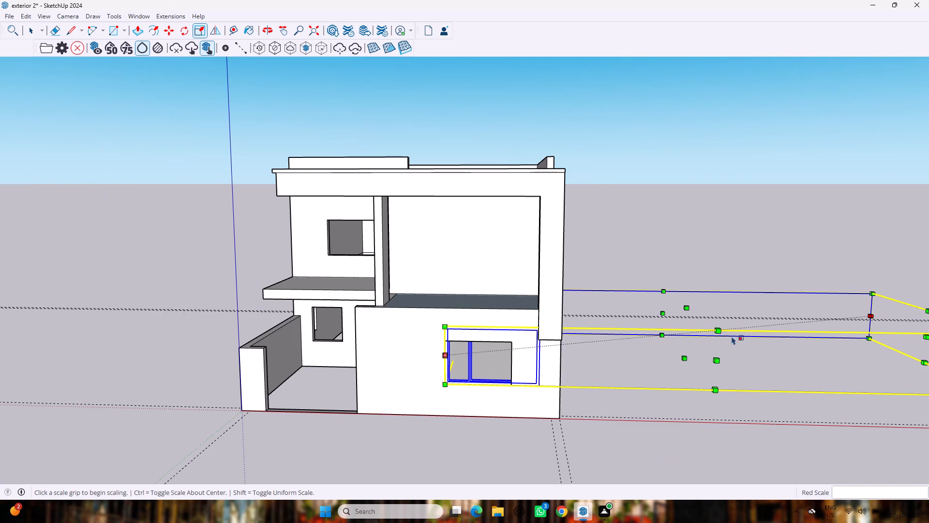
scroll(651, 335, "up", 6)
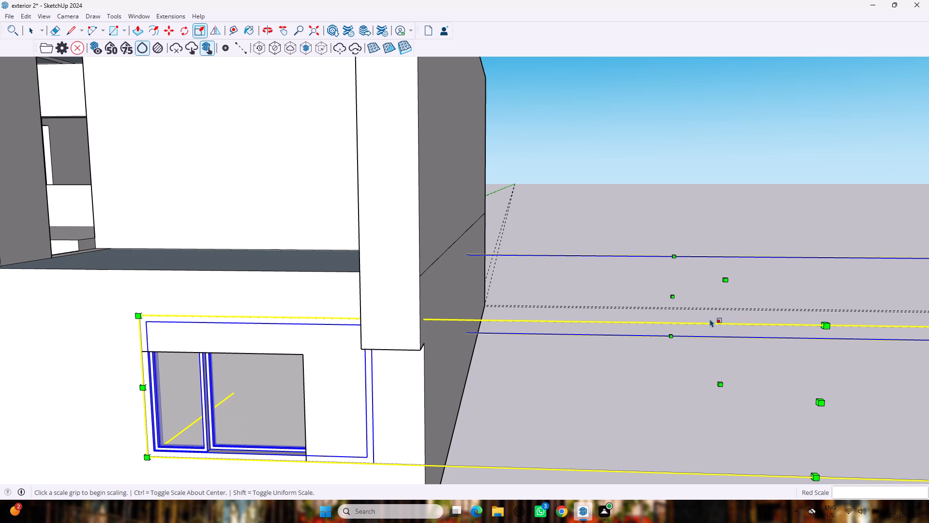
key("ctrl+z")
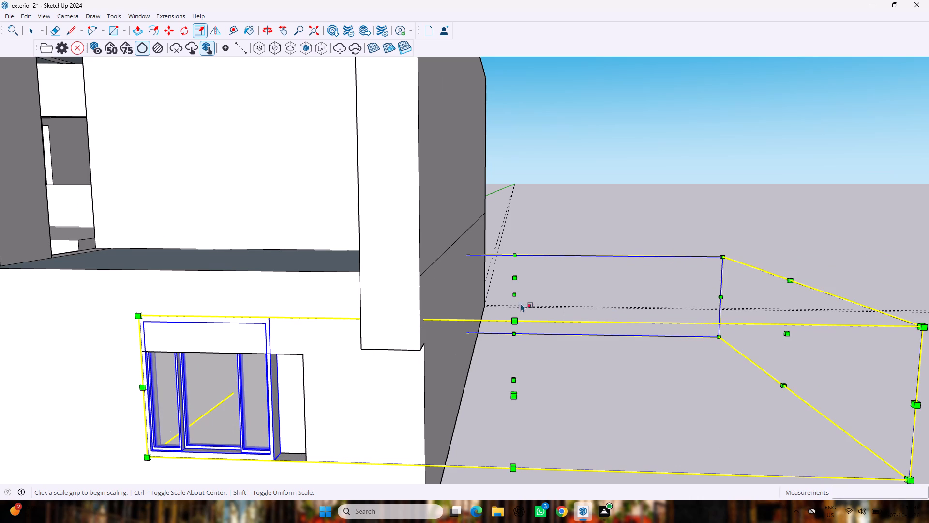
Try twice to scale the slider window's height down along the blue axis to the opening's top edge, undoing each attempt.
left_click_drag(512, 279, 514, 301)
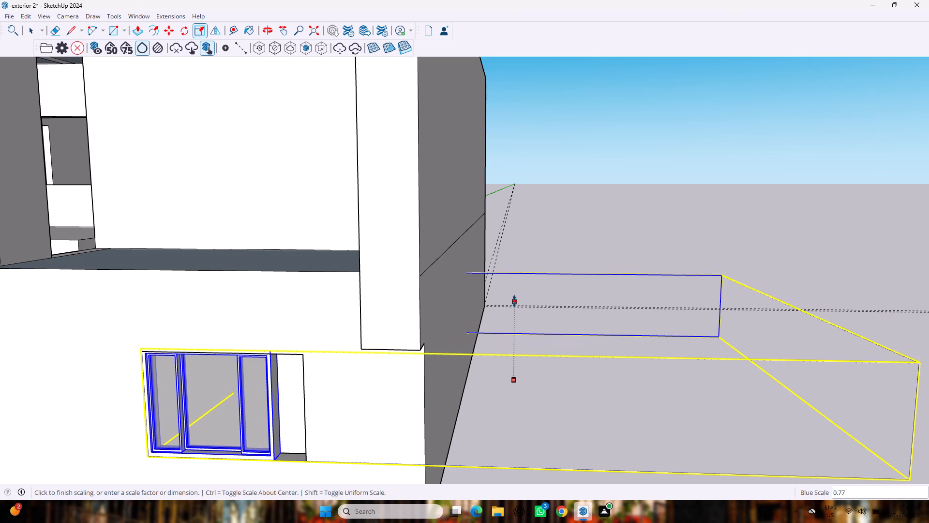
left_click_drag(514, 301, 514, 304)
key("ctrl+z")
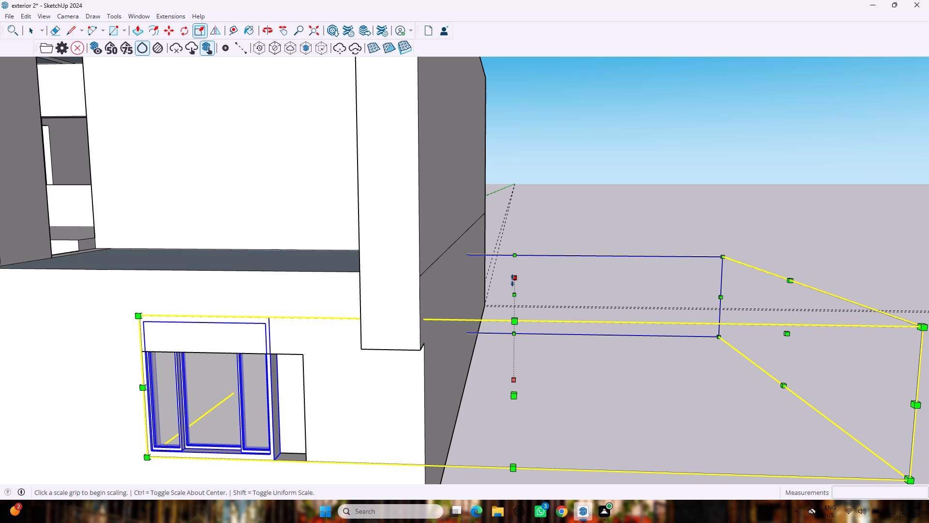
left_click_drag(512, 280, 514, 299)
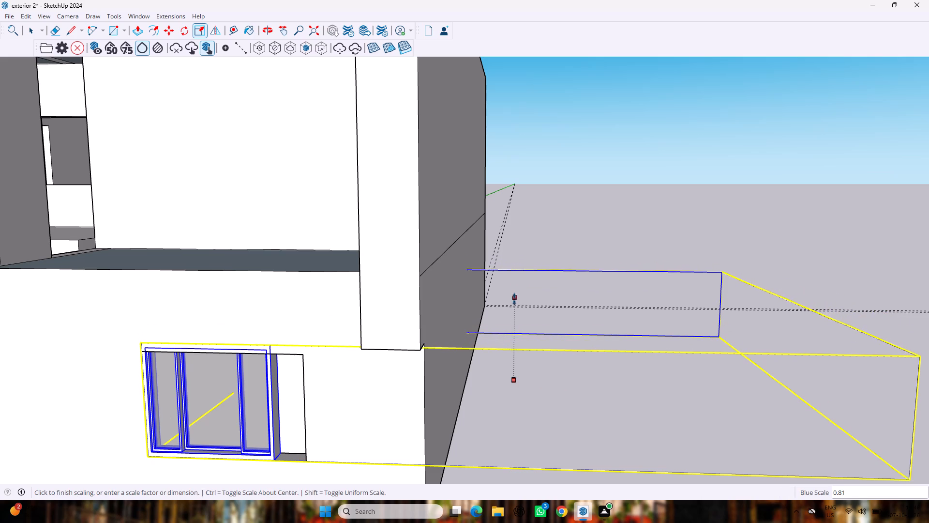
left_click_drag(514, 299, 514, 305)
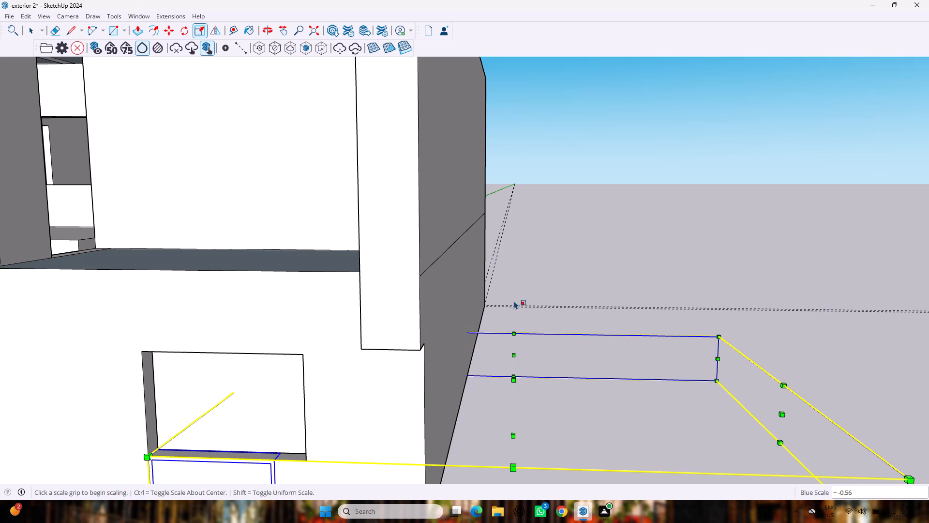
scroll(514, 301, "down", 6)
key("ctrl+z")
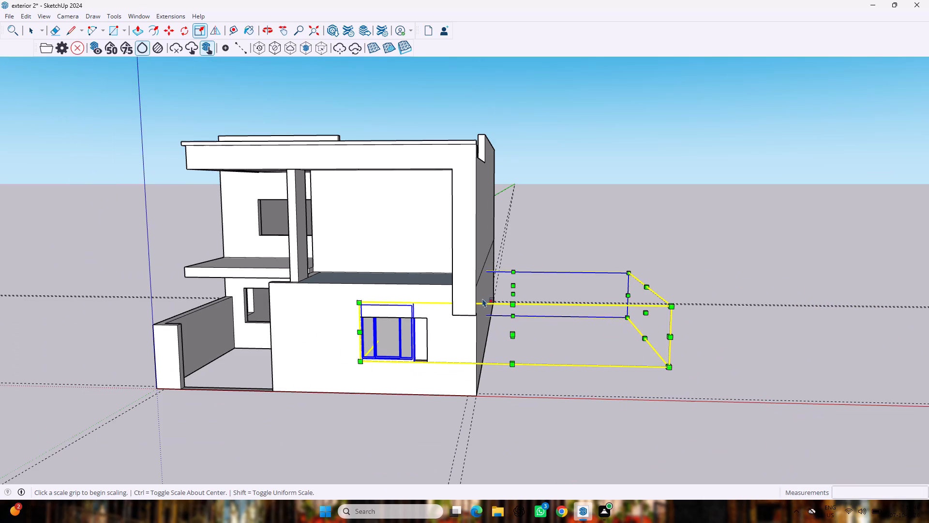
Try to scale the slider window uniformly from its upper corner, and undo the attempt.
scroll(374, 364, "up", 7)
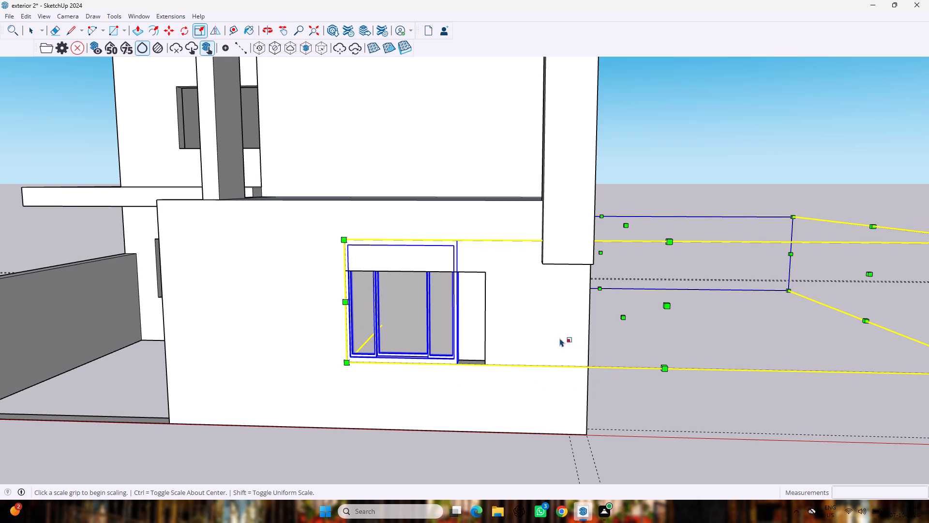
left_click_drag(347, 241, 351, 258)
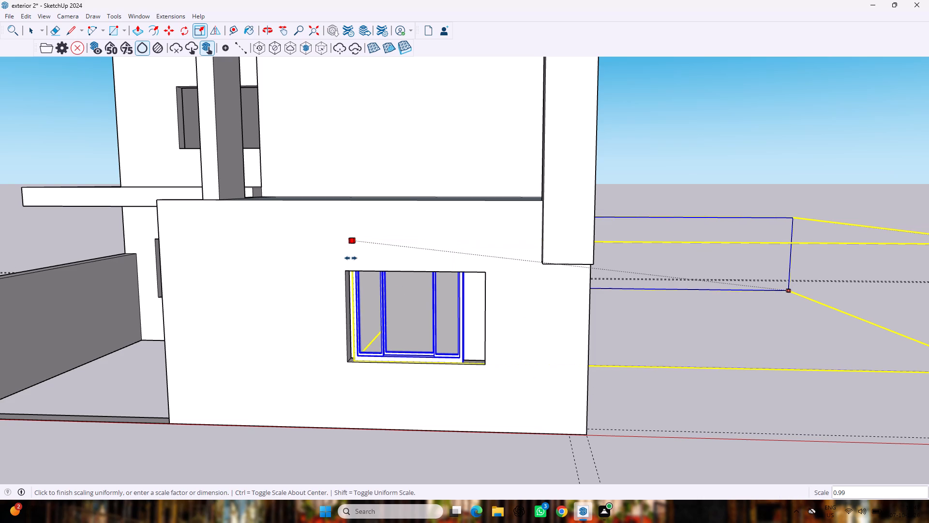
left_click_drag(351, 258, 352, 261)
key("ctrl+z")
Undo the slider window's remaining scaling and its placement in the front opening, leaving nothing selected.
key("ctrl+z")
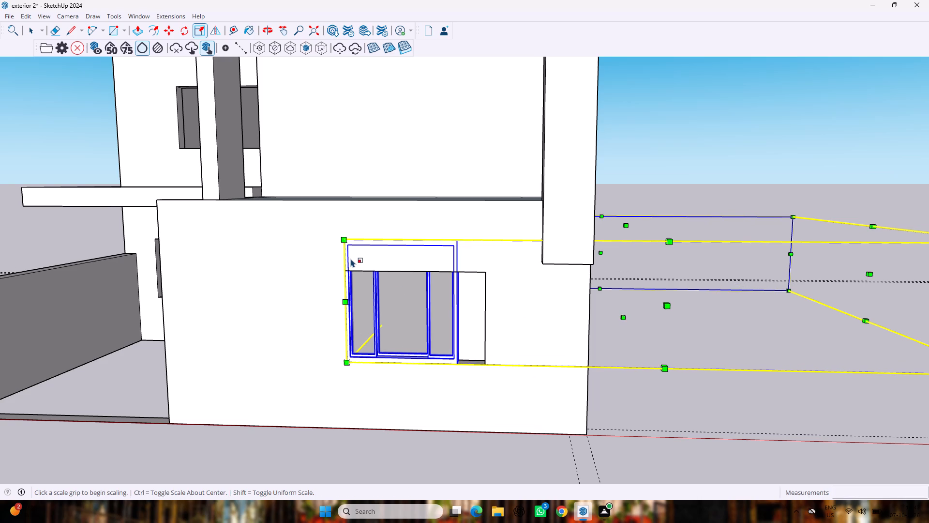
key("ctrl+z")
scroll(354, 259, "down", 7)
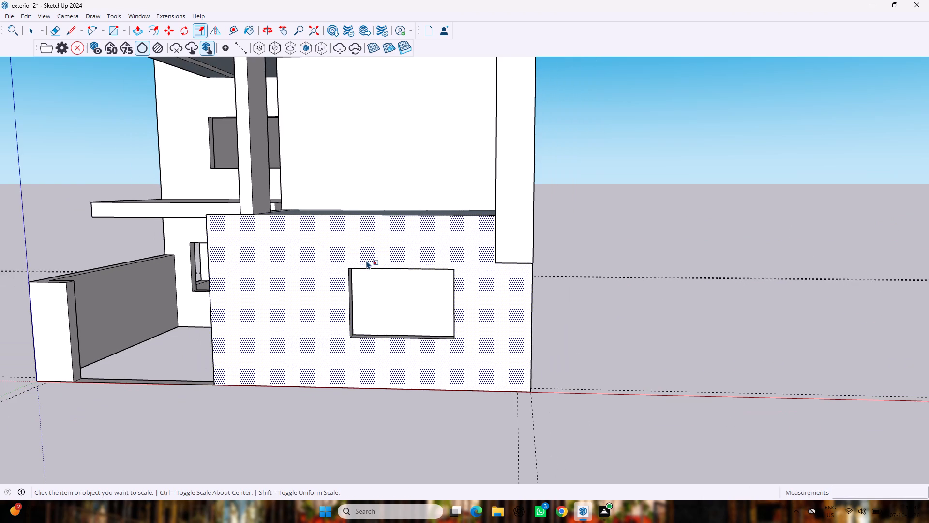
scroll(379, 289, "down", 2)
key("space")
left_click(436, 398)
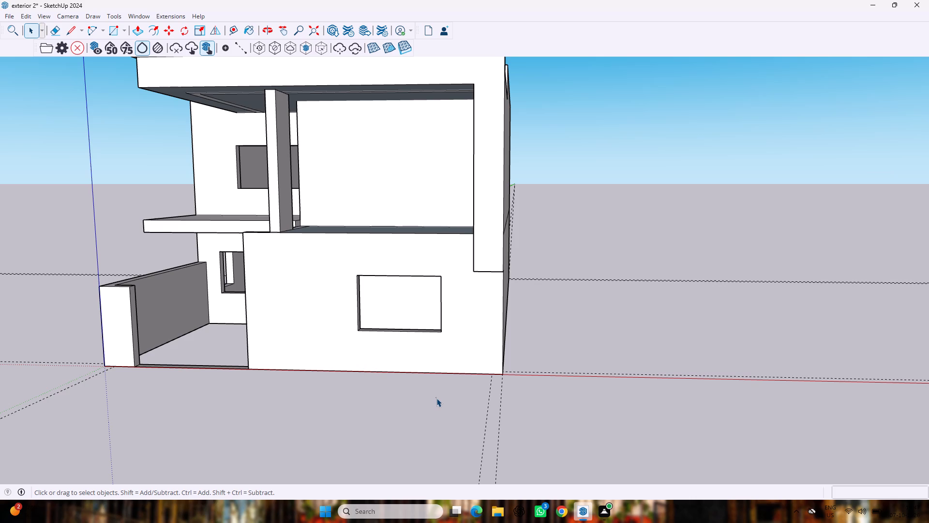
Reopen 3D Warehouse and search it for "windows".
scroll(397, 385, "down", 4)
middle_click_drag(248, 284, 315, 365)
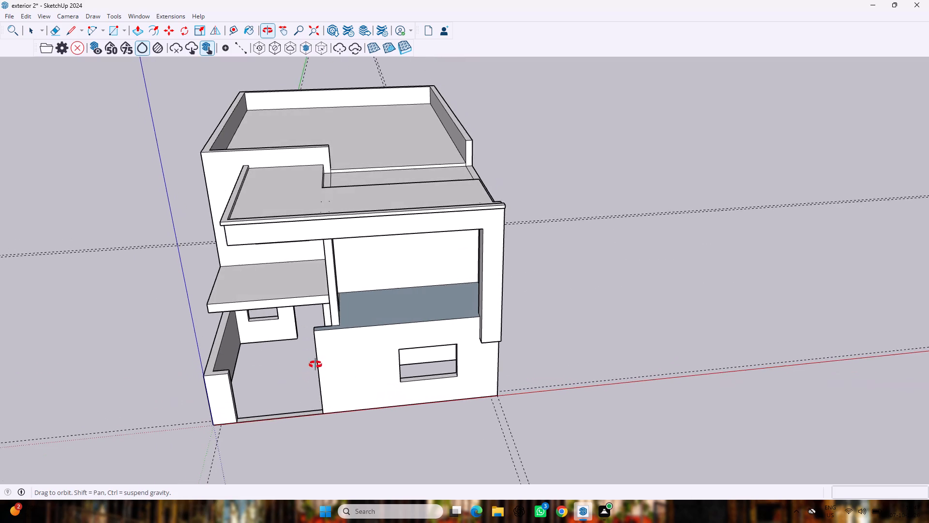
middle_click_drag(315, 365, 315, 367)
left_click(130, 15)
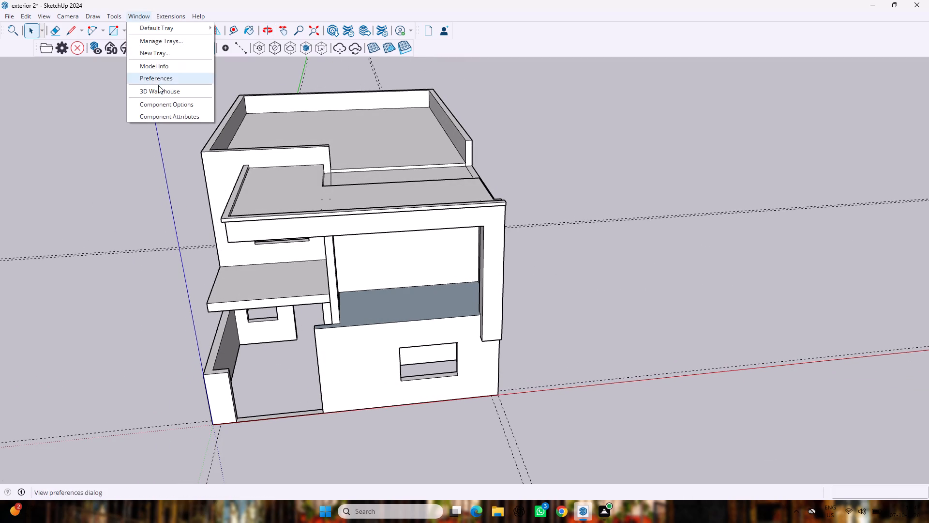
left_click(159, 87)
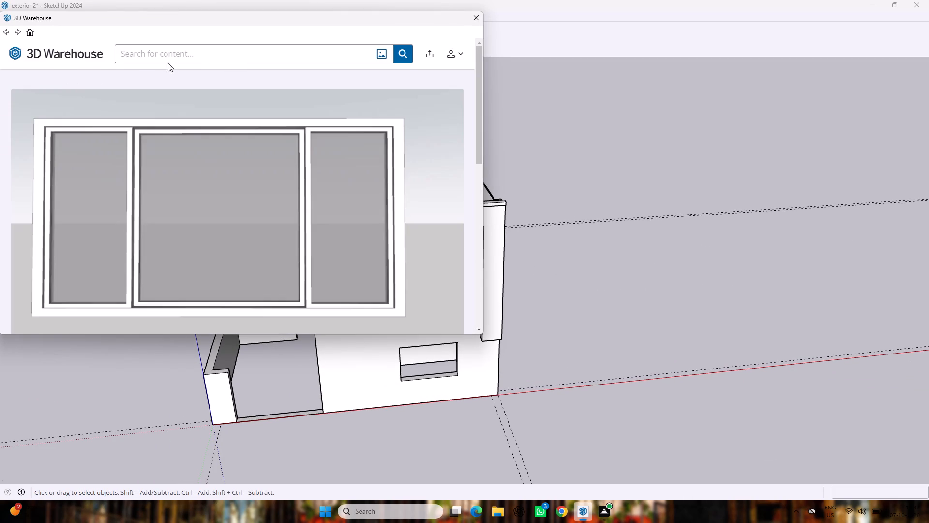
left_click(171, 52)
type("windows")
key("Return")
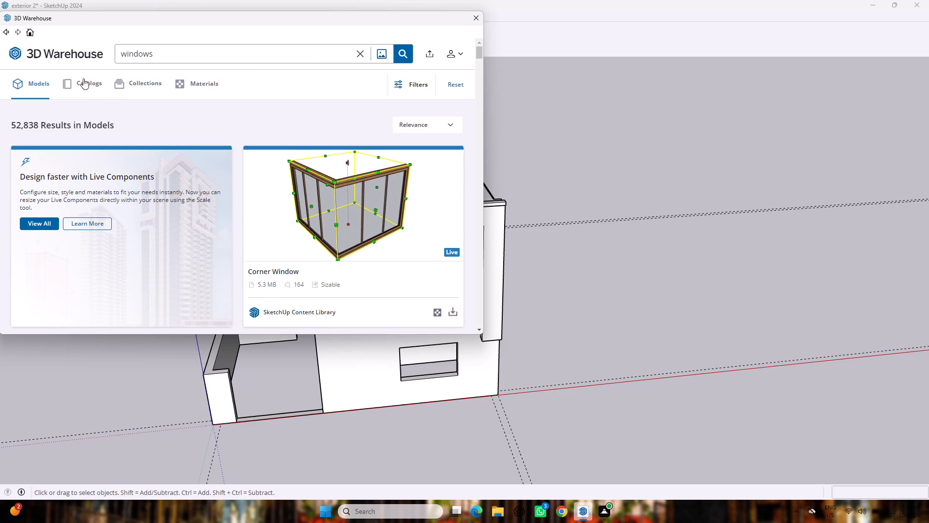
Look through the catalog and collection results for "windows" to find a suitable window set.
left_click(83, 78)
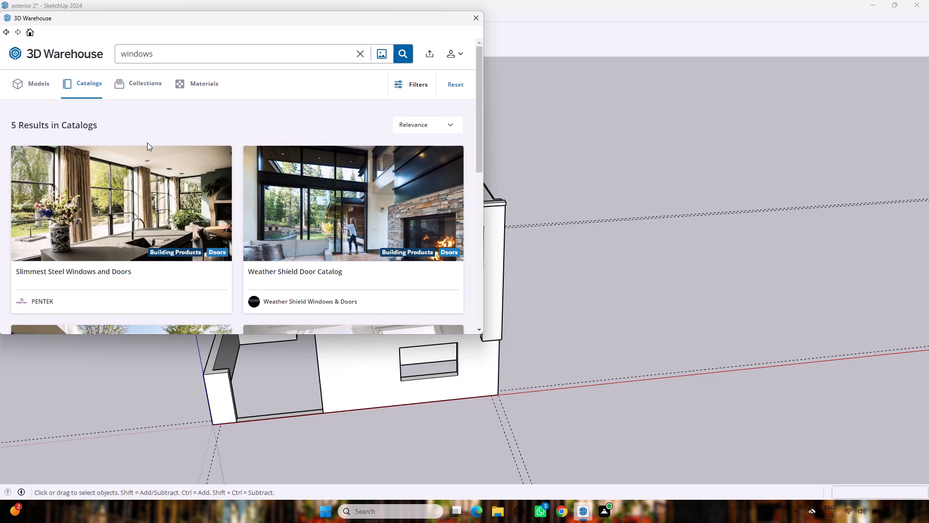
scroll(147, 143, "down", 11)
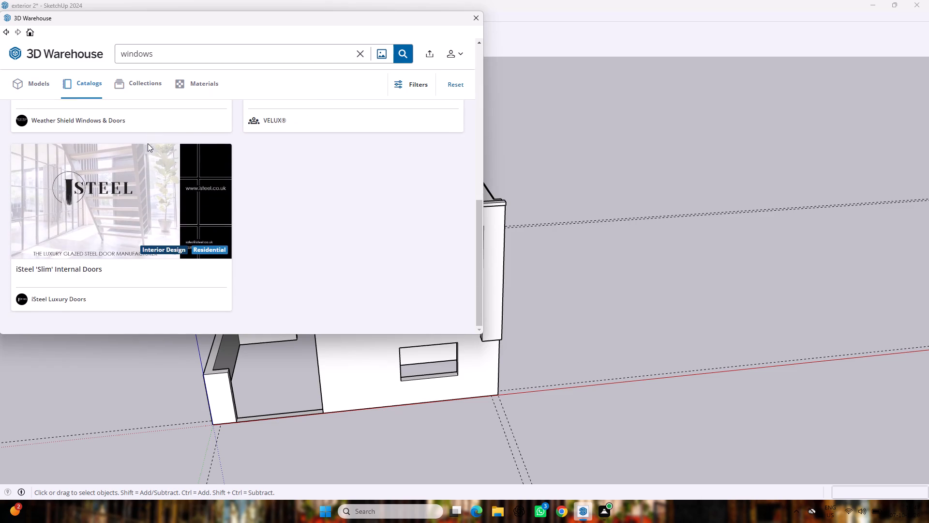
left_click(148, 83)
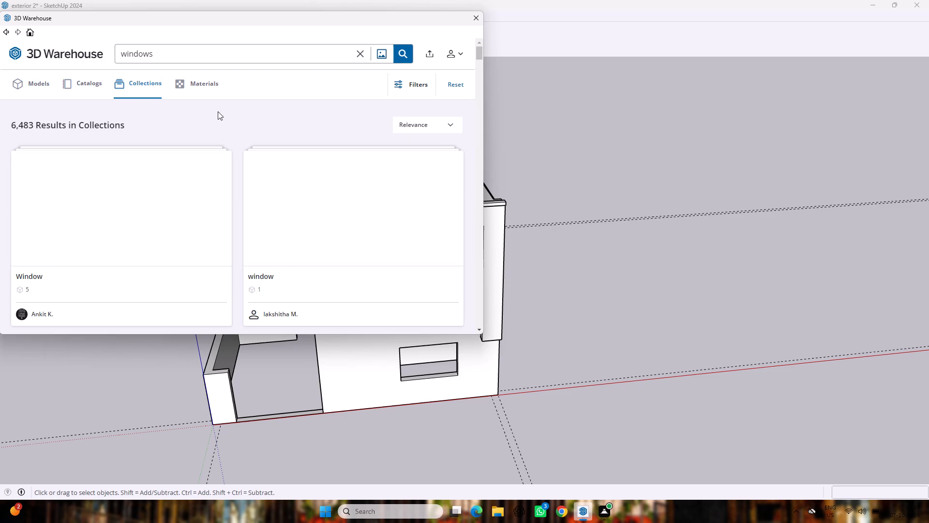
scroll(214, 127, "down", 5)
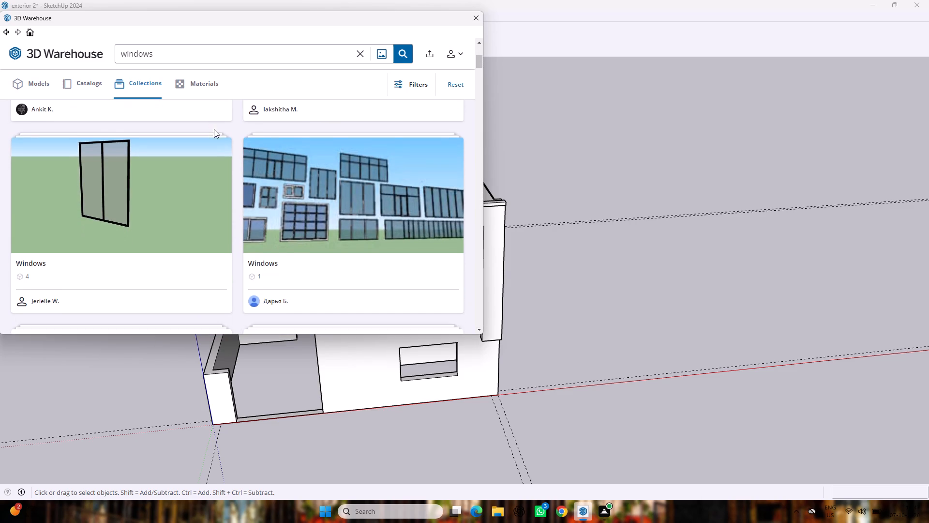
scroll(214, 129, "up", 7)
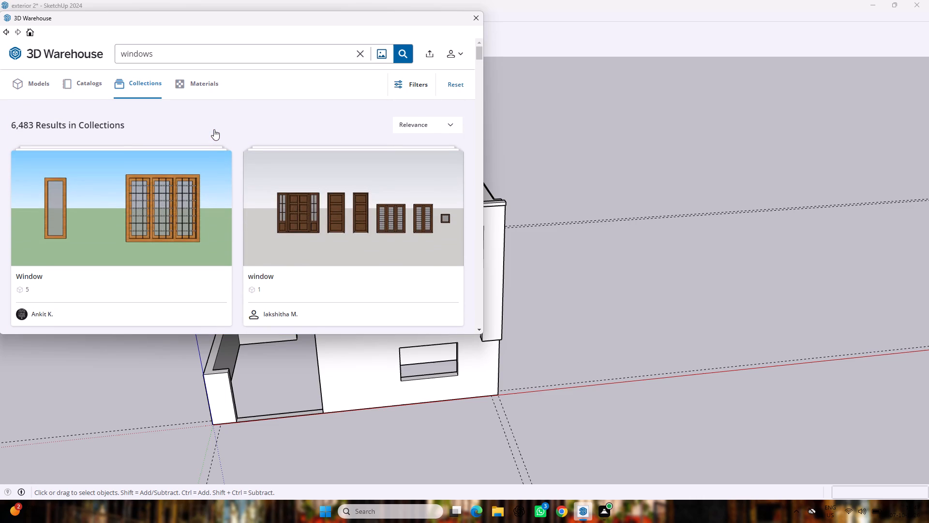
scroll(184, 167, "down", 9)
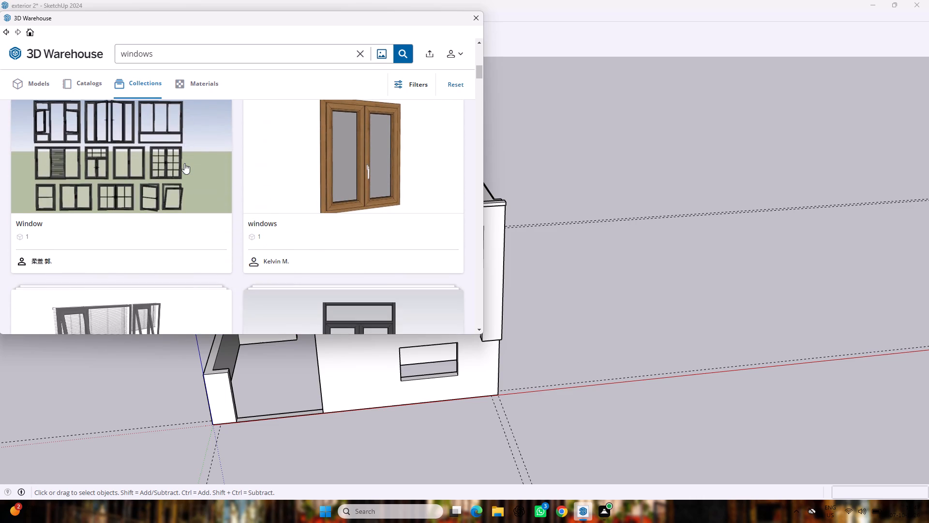
scroll(184, 163, "down", 6)
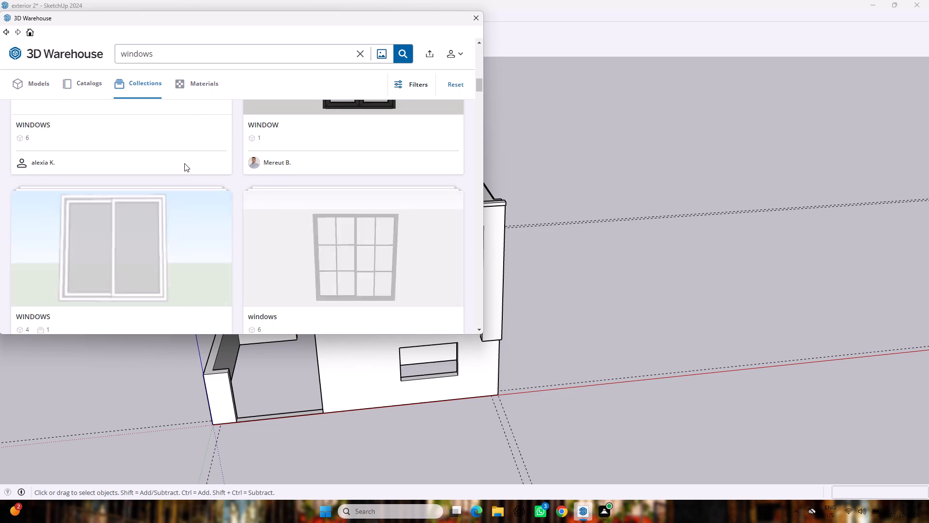
scroll(184, 163, "down", 1)
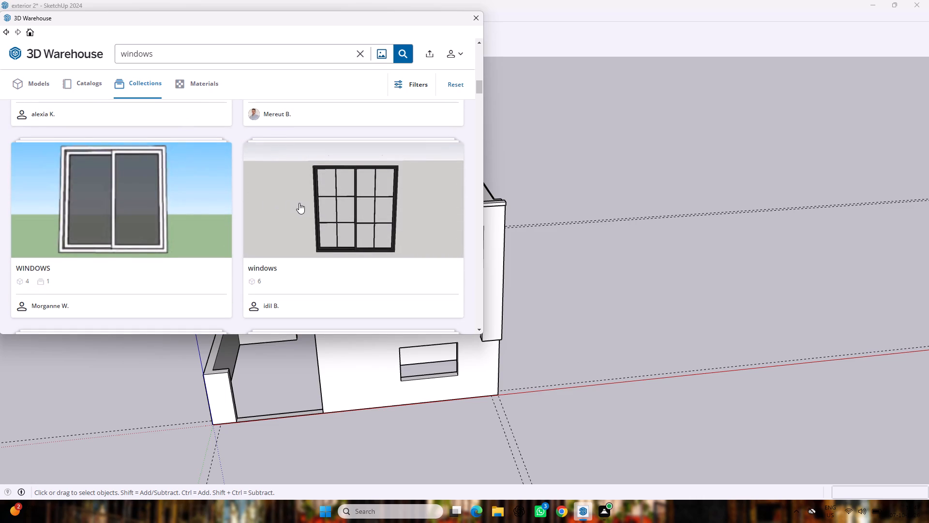
scroll(301, 201, "down", 12)
Open the Windows collection of 13 models and look through its models for a sliding window.
left_click(183, 187)
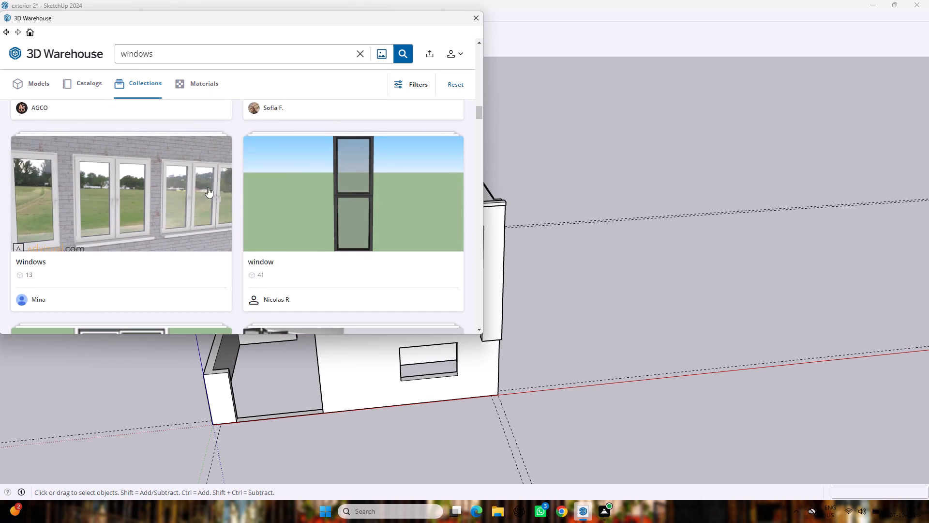
scroll(217, 188, "down", 4)
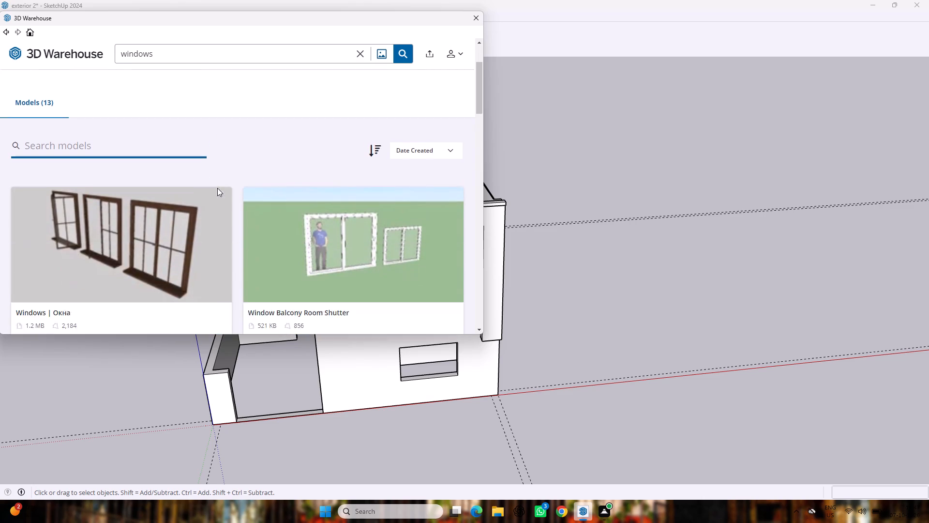
scroll(217, 188, "down", 5)
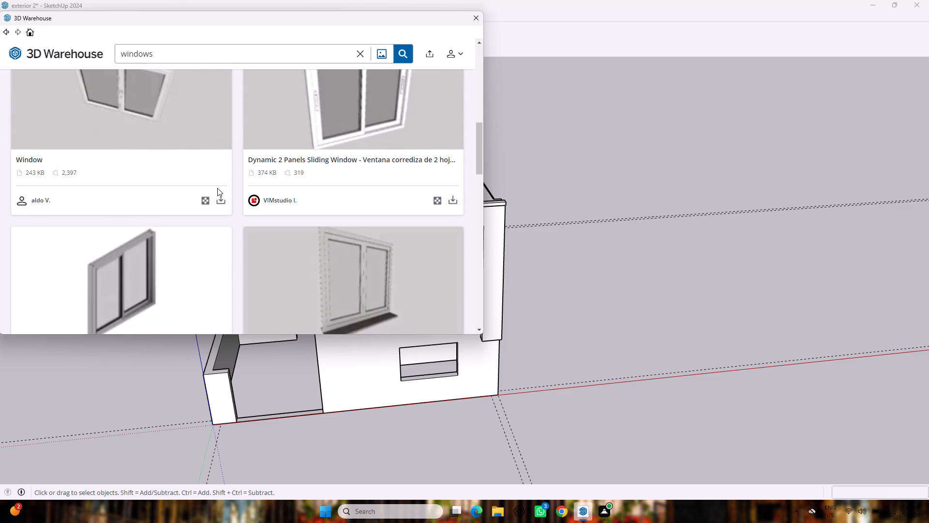
scroll(217, 188, "down", 5)
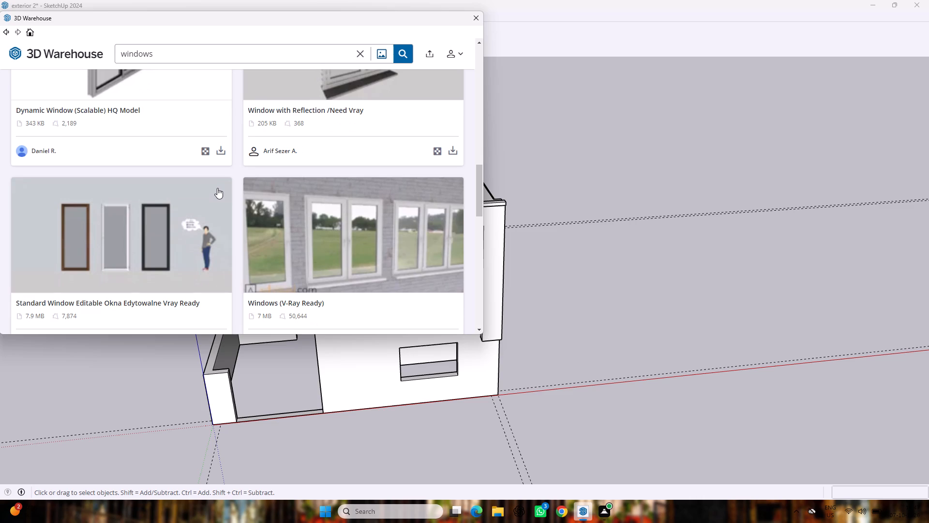
scroll(217, 188, "down", 5)
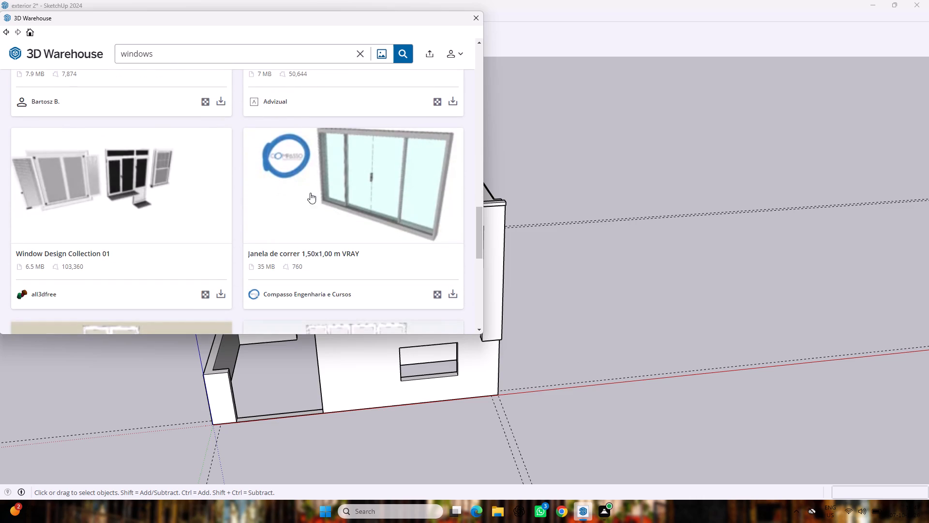
Download "Janela de correr 1,50x1,00 m VRAY" into the model and place it at the lower corner of the ground-floor front opening.
left_click(324, 188)
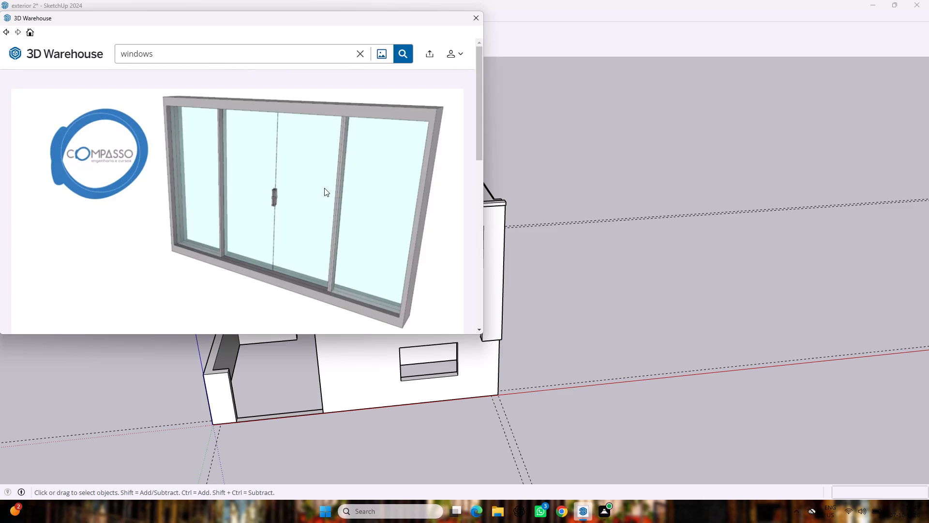
scroll(324, 188, "down", 4)
left_click(385, 247)
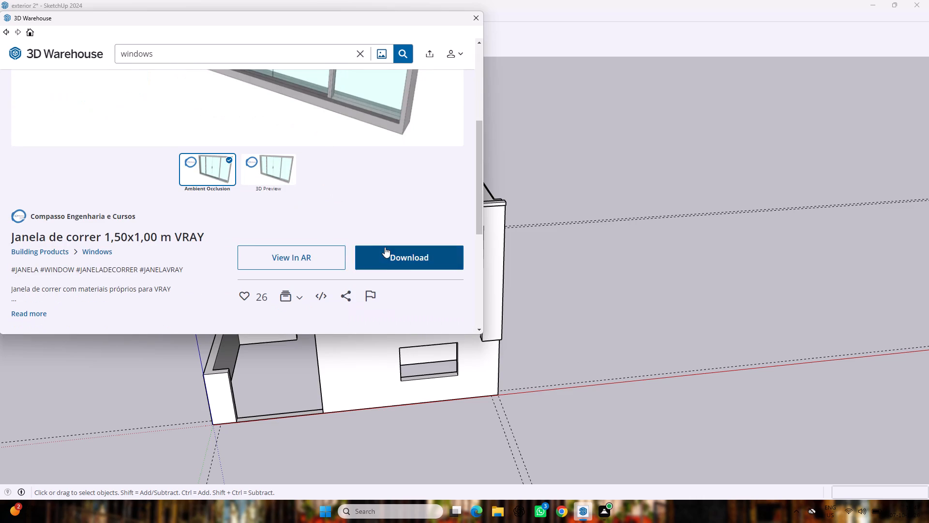
left_click(213, 189)
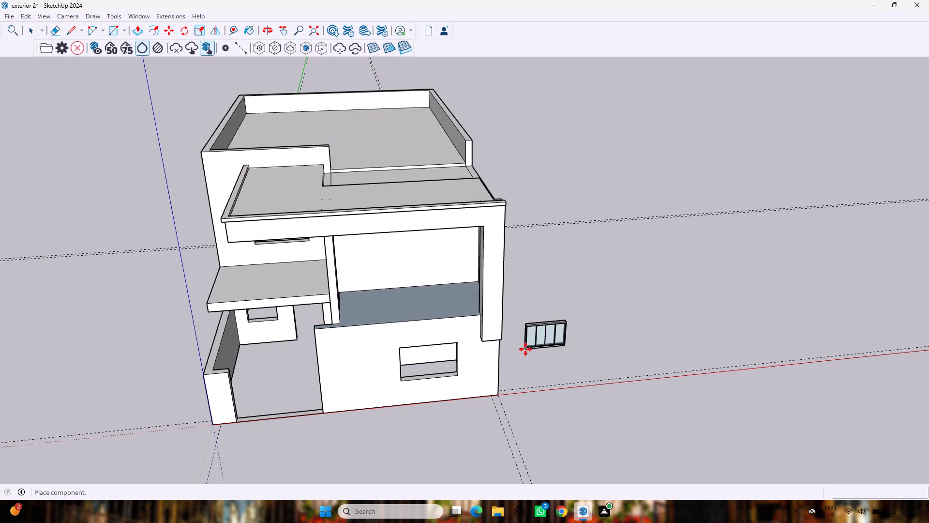
scroll(518, 377, "up", 3)
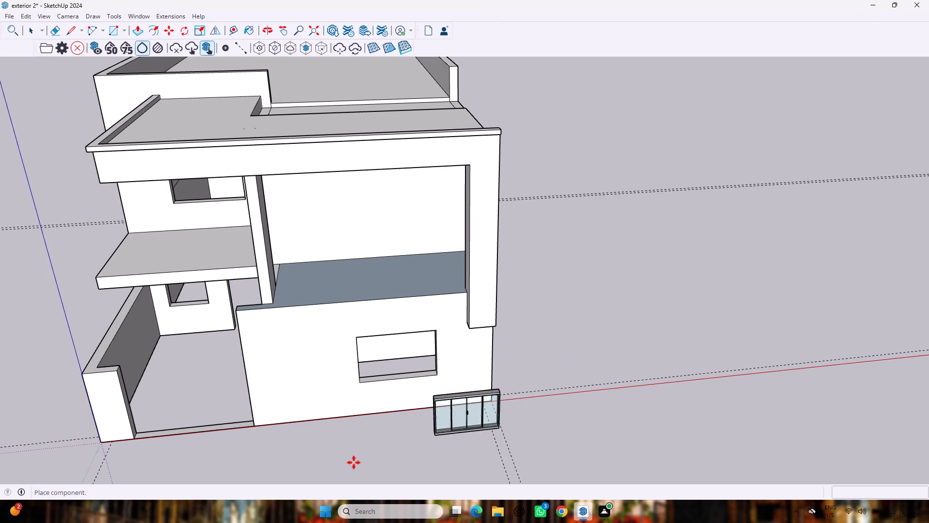
scroll(354, 411, "up", 13)
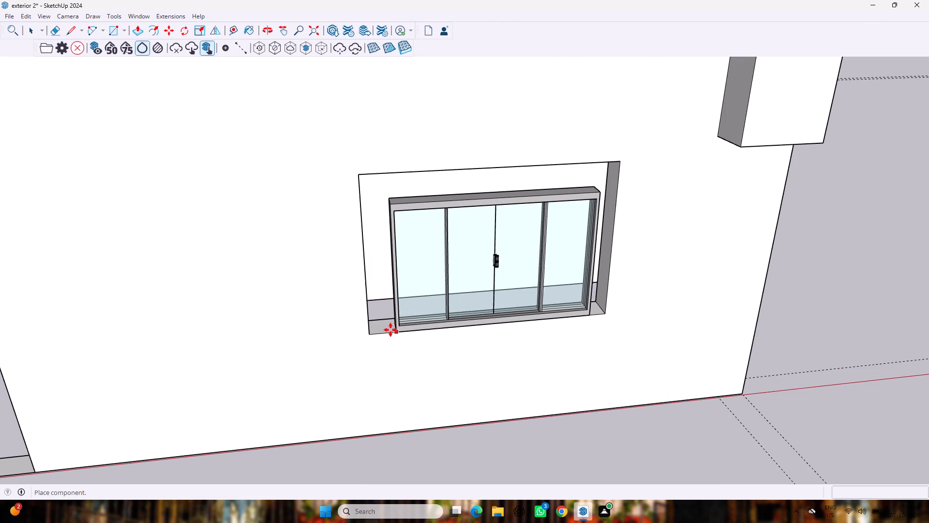
left_click(371, 331)
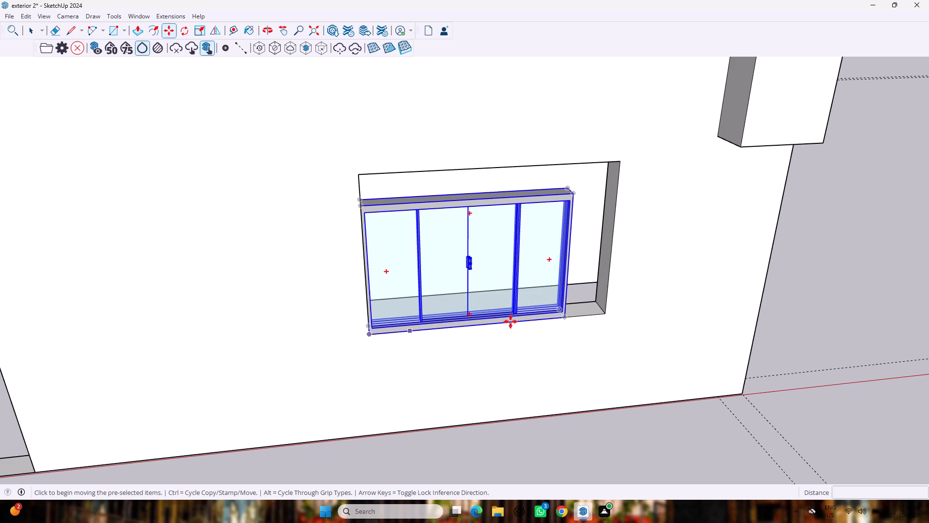
Scale the sliding window's height by about 1.22 along the blue axis up to the opening's top edge.
key("s")
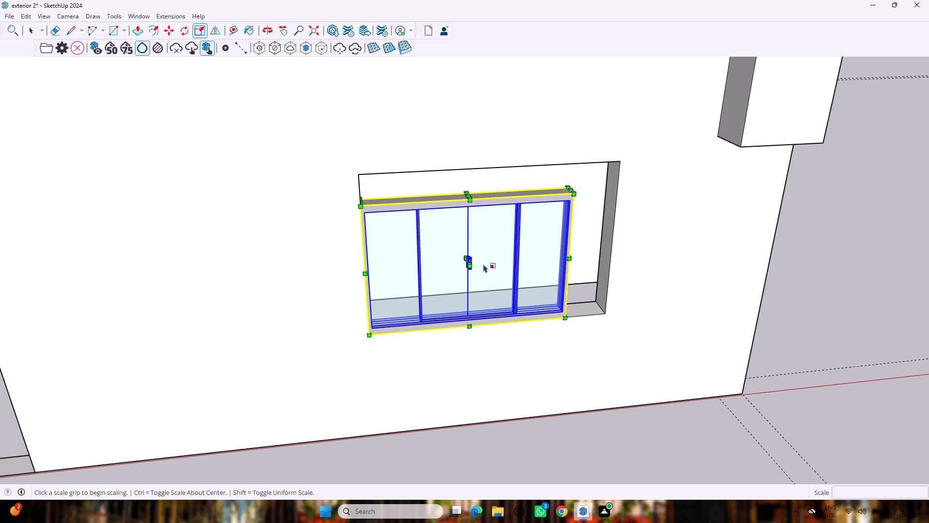
scroll(489, 274, "up", 3)
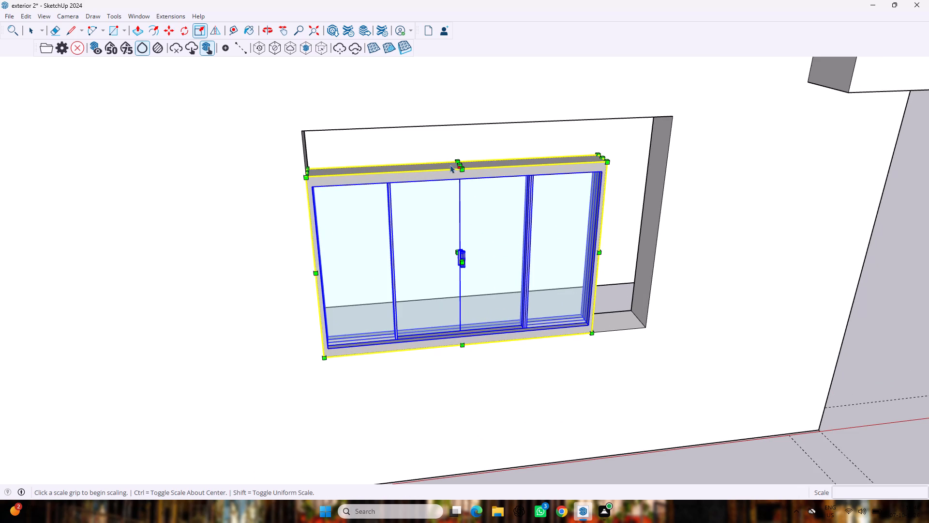
left_click_drag(458, 162, 460, 132)
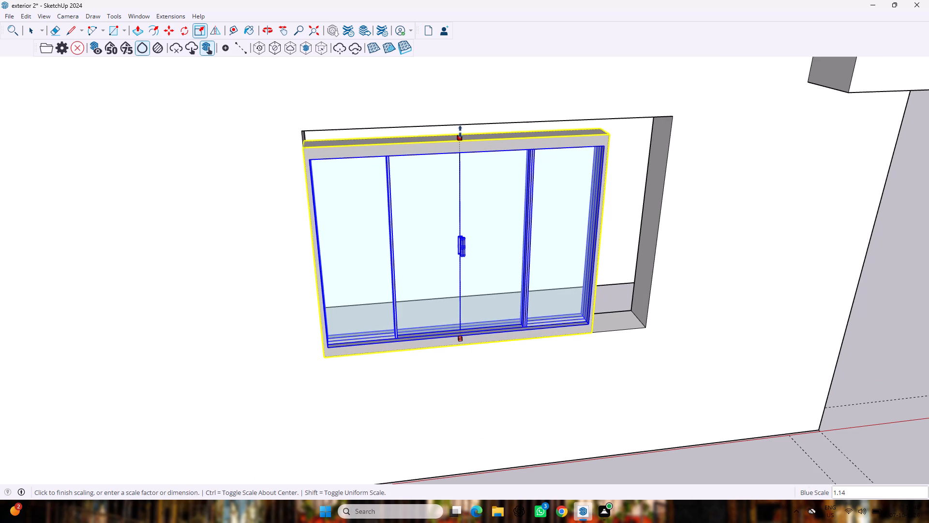
left_click_drag(460, 132, 460, 127)
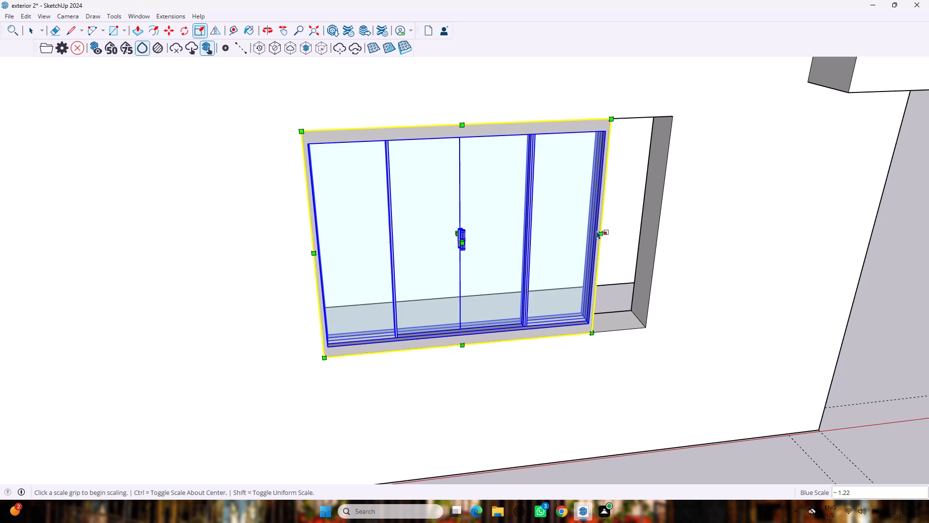
Scale the sliding window's width along the red axis to the opening's far side edge and leave it deselected.
left_click_drag(597, 231, 632, 226)
key("Escape")
scroll(625, 232, "up", 1)
middle_click_drag(626, 231, 550, 226)
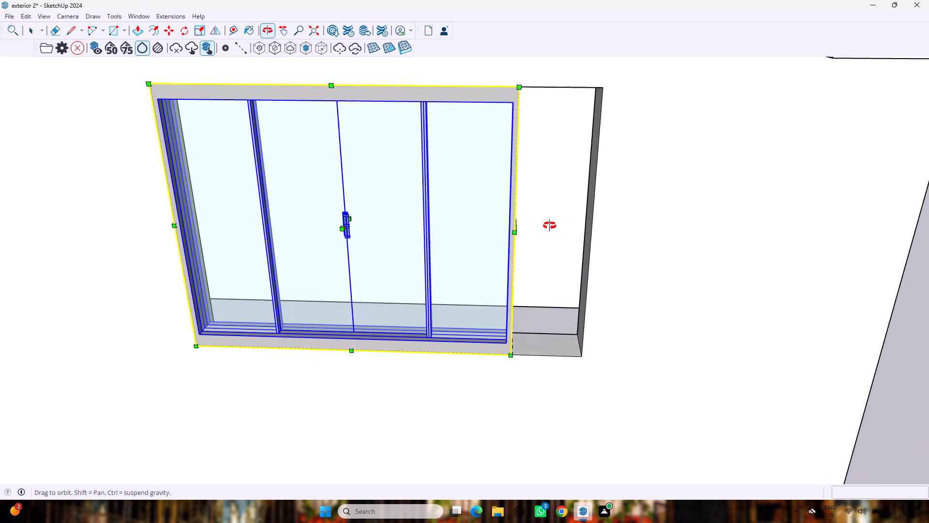
scroll(516, 233, "up", 4)
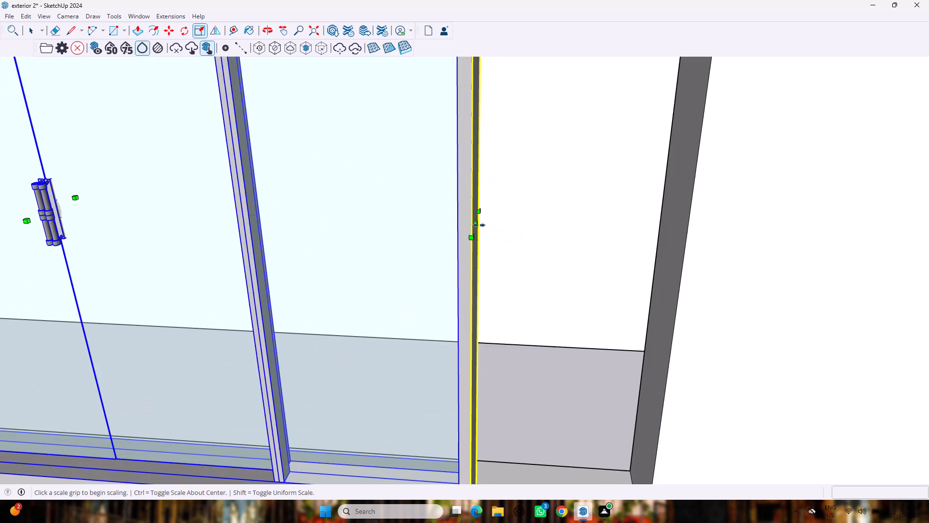
left_click_drag(479, 225, 664, 261)
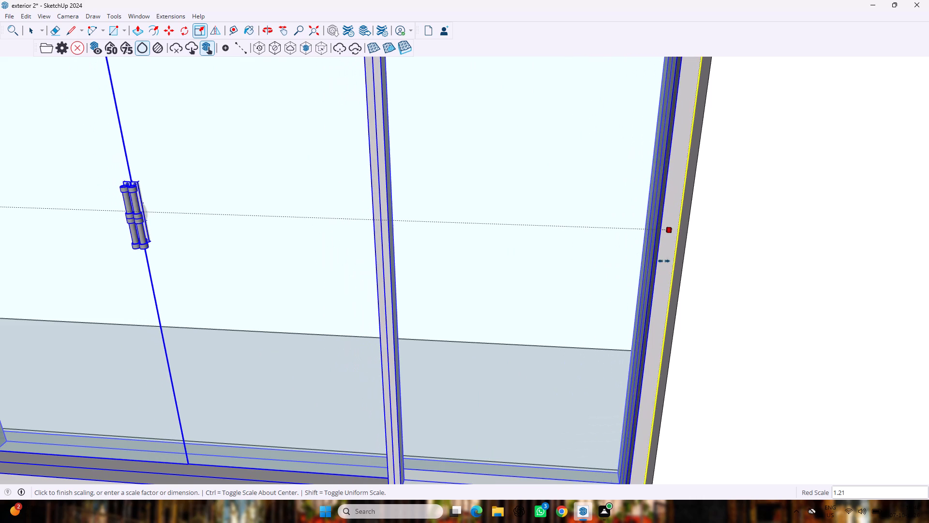
left_click_drag(664, 261, 673, 261)
scroll(665, 242, "down", 7)
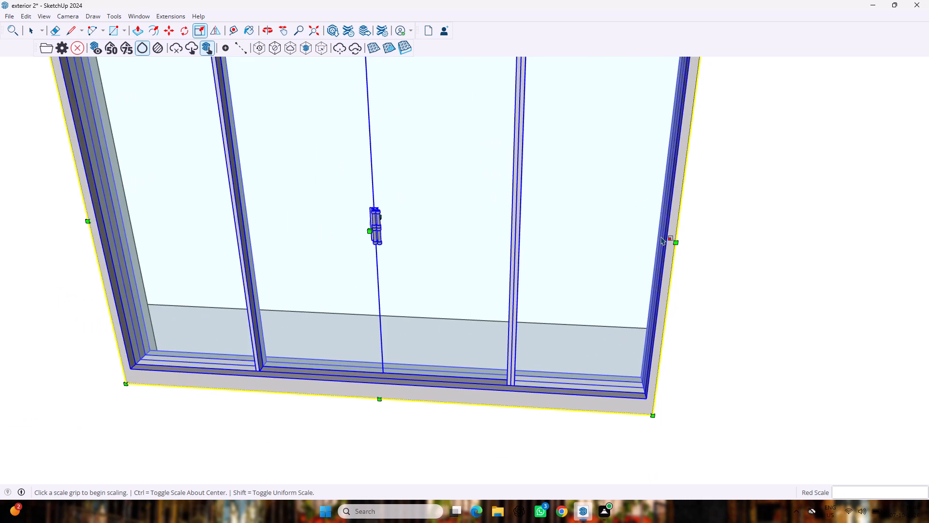
scroll(661, 236, "down", 9)
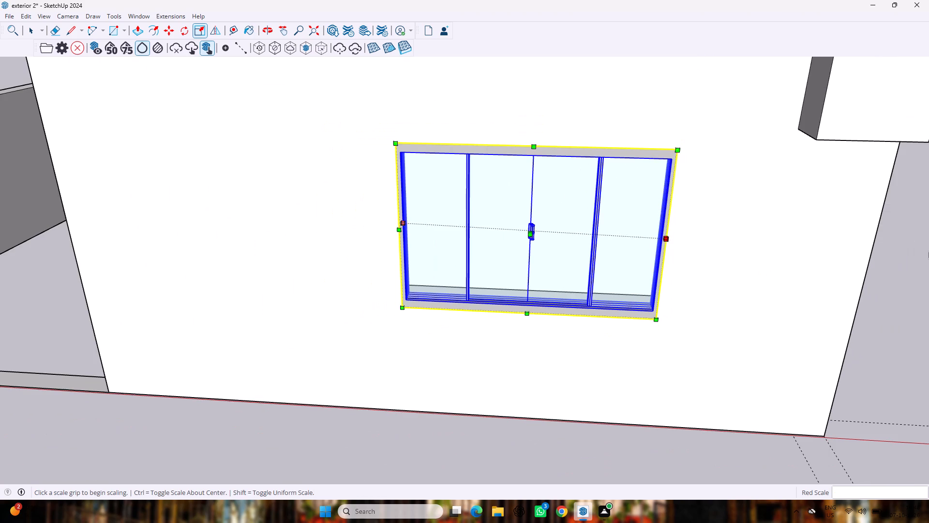
key("space")
left_click(897, 282)
Copy the ground-floor front sliding window and place the copy in the upper-floor front opening, aligned to its lower corner.
scroll(894, 279, "down", 3)
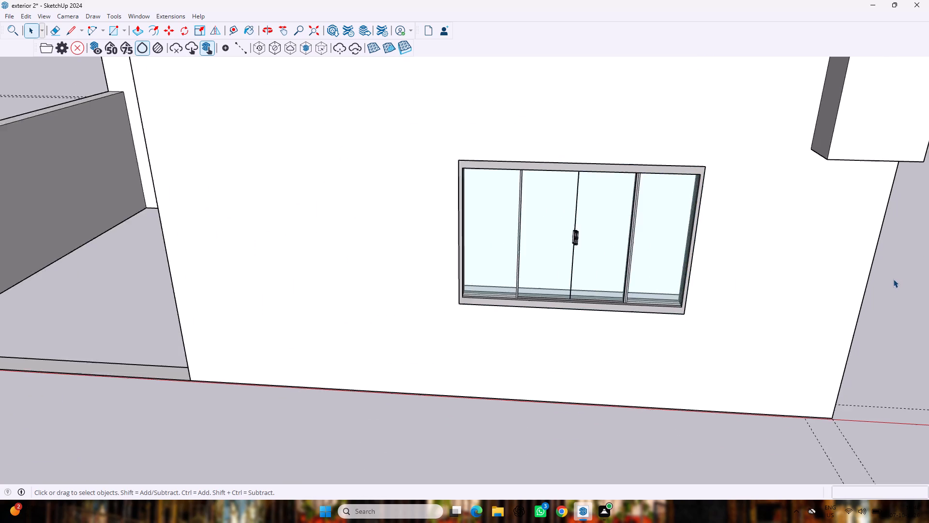
scroll(893, 279, "down", 7)
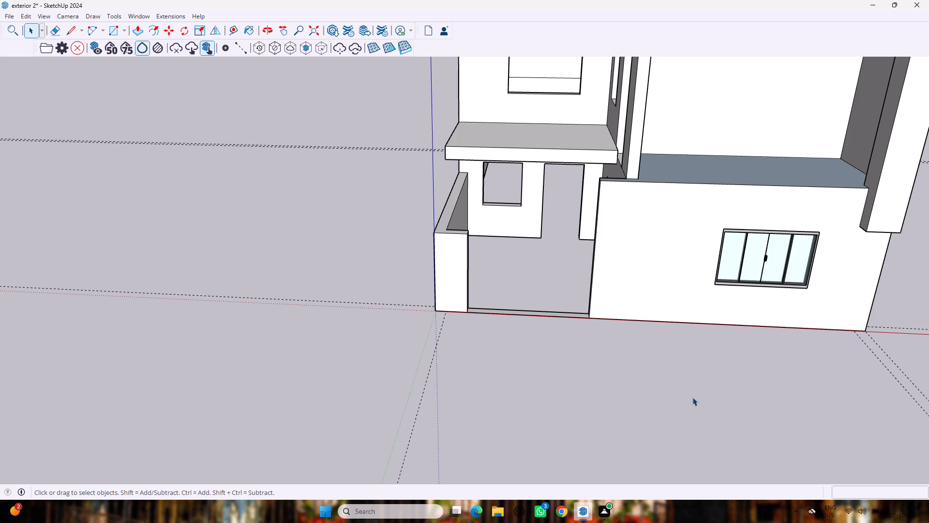
scroll(672, 389, "down", 2)
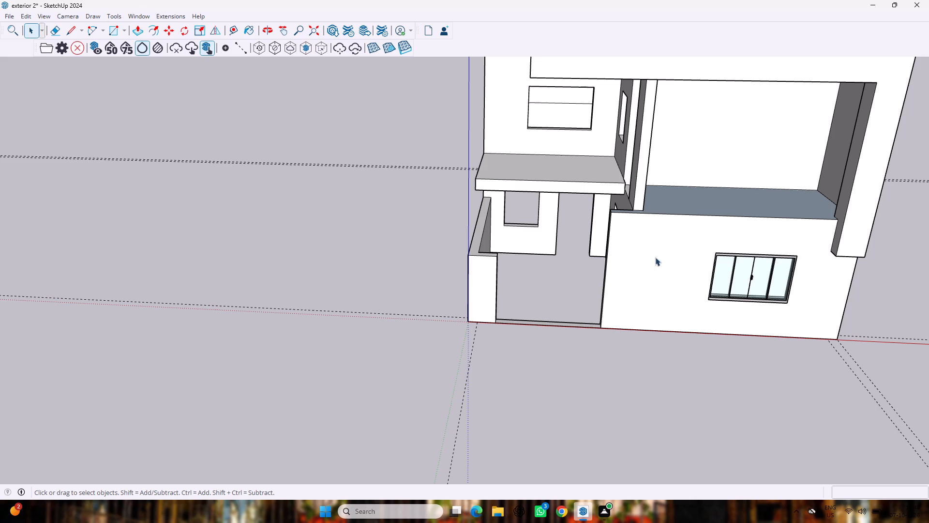
left_click(754, 268)
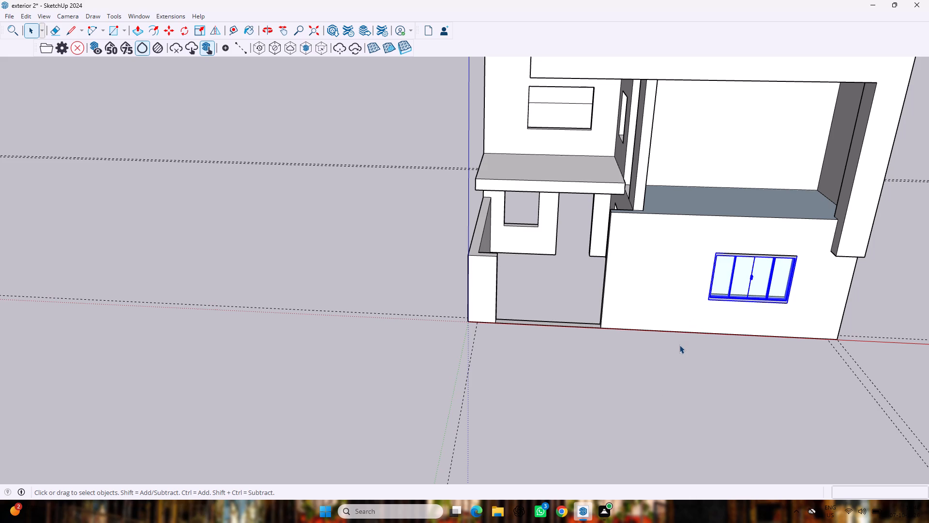
scroll(676, 344, "down", 3)
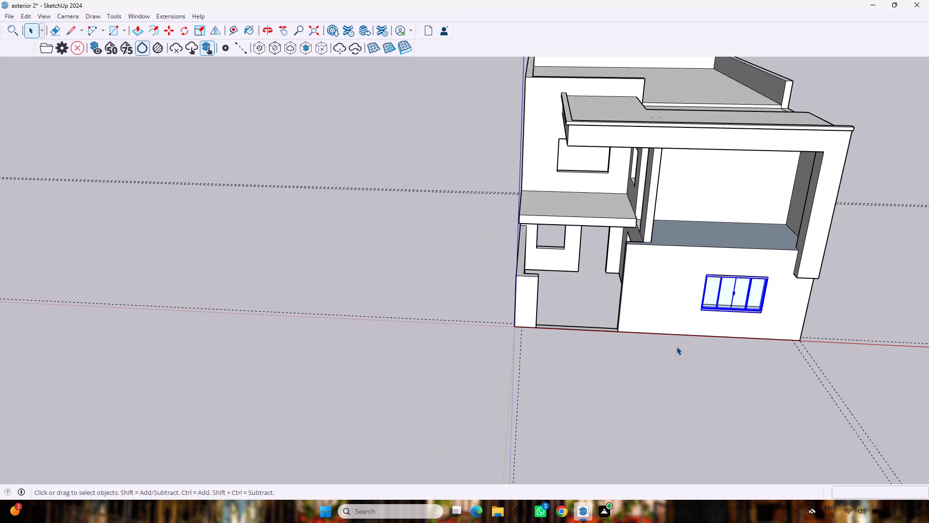
key("ctrl+c")
key("ctrl+v")
scroll(567, 202, "up", 3)
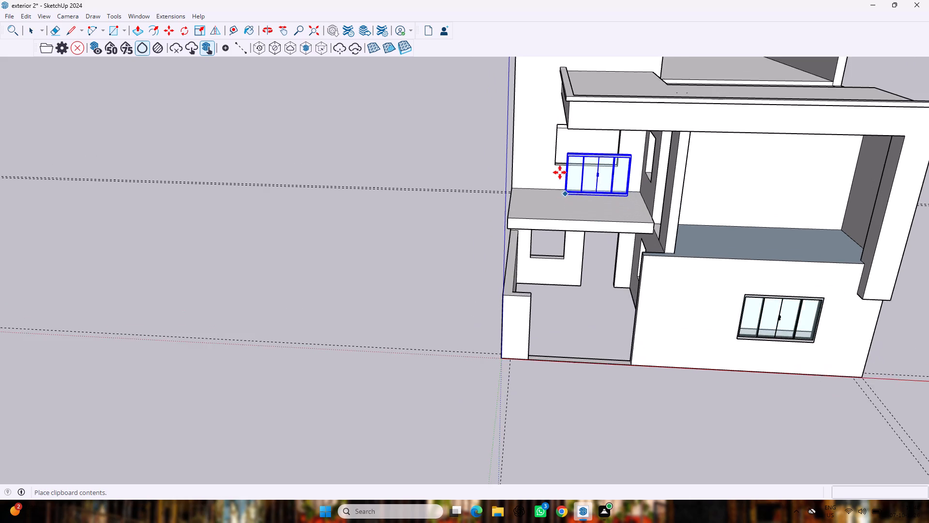
scroll(527, 156, "up", 5)
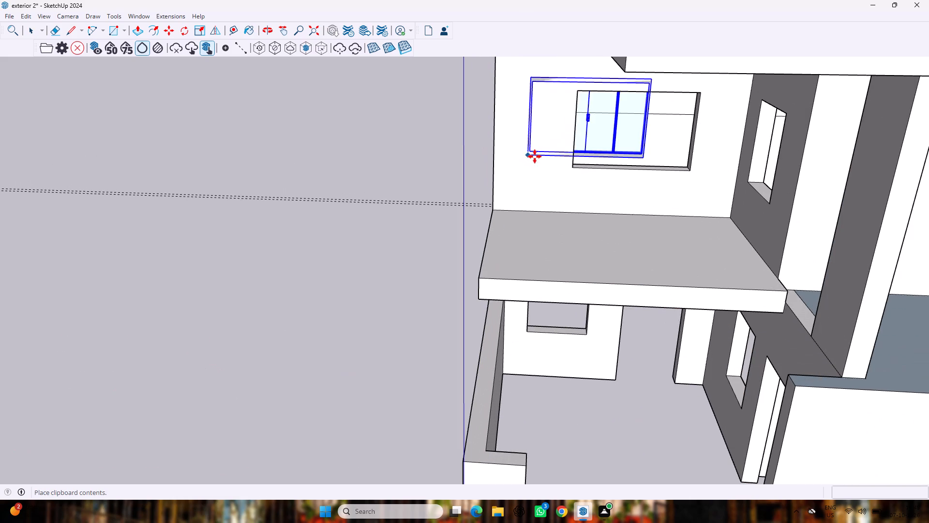
left_click(573, 169)
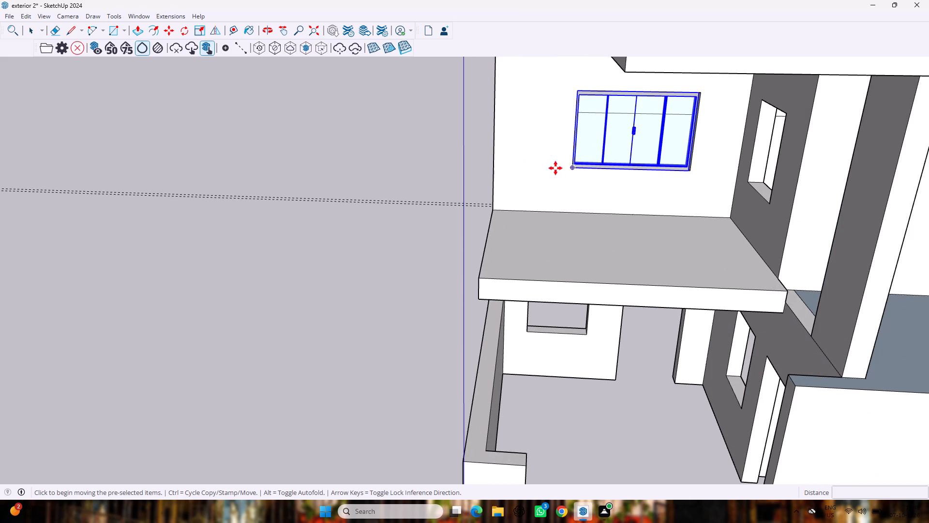
middle_click_drag(410, 166, 573, 166)
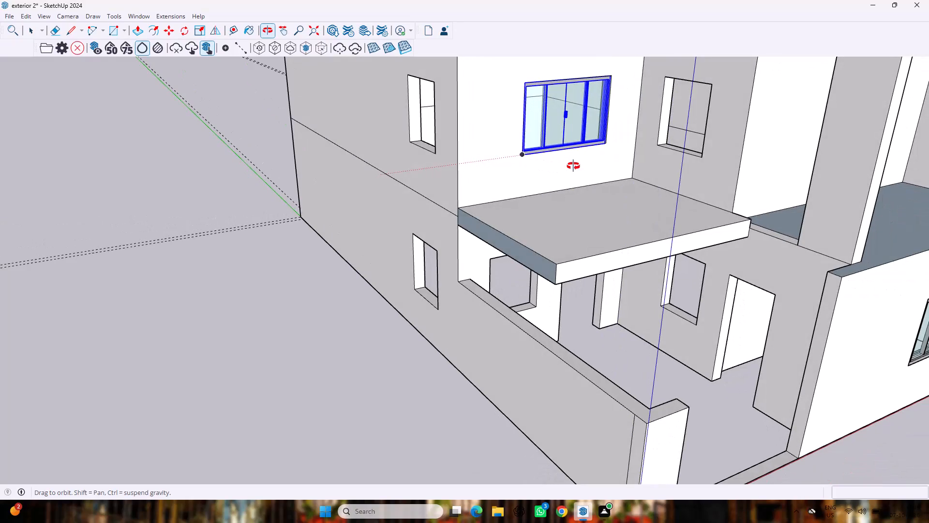
middle_click_drag(573, 166, 371, 147)
middle_click(371, 147)
middle_click(371, 147)
scroll(371, 147, "down", 4)
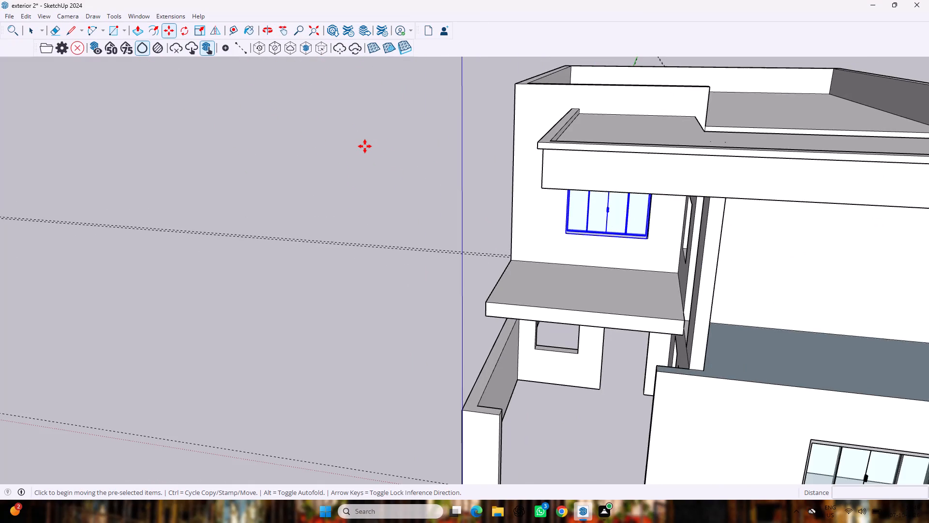
scroll(365, 146, "down", 3)
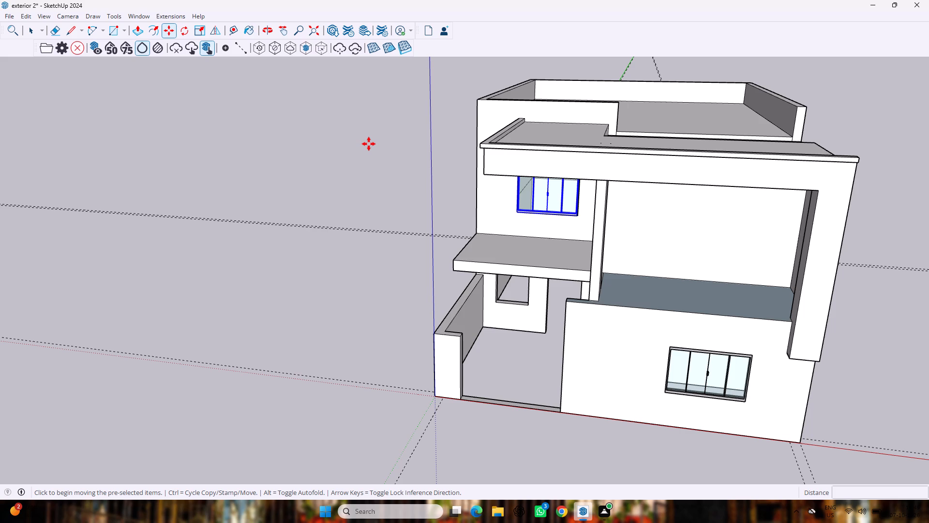
key("space")
Place a vertical guide on the upper terrace's back wall, about 5'4" from the wall's vertical corner edge.
scroll(375, 145, "down", 2)
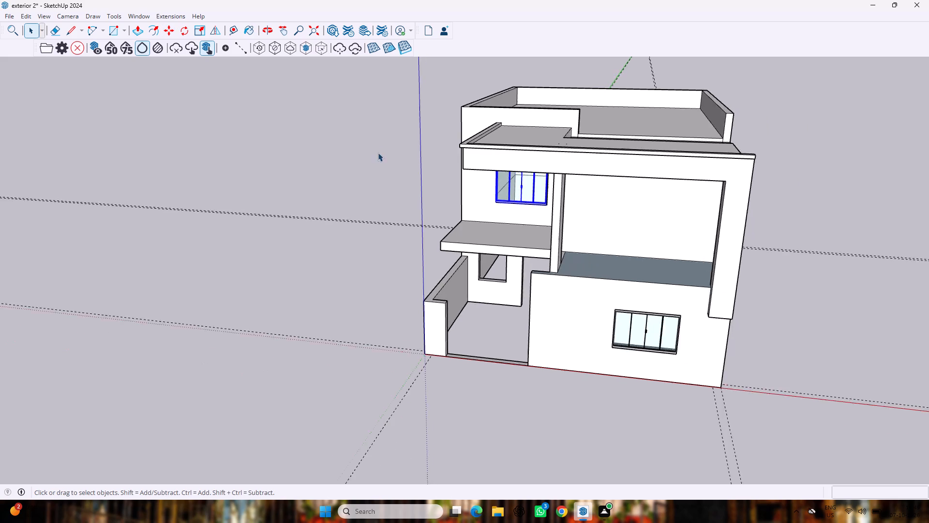
scroll(378, 153, "down", 4)
middle_click_drag(298, 282, 463, 283)
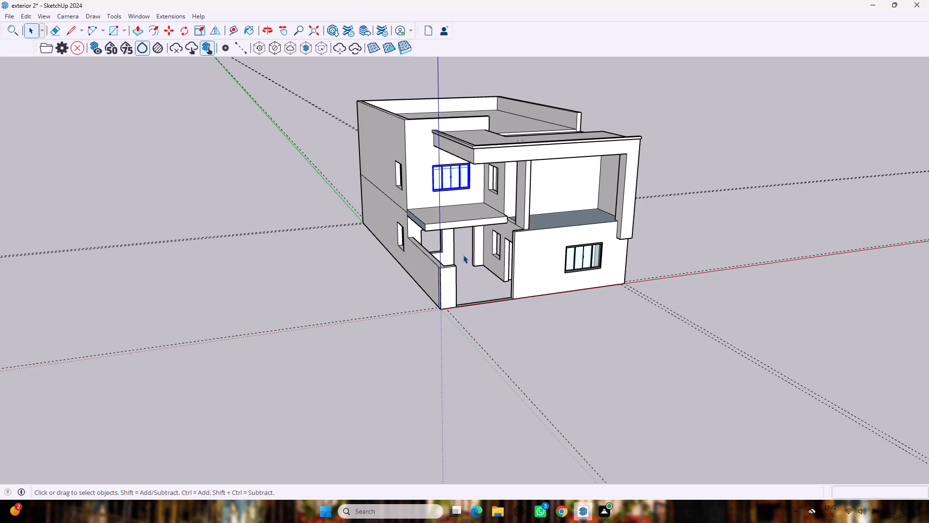
key("t")
scroll(495, 201, "up", 3)
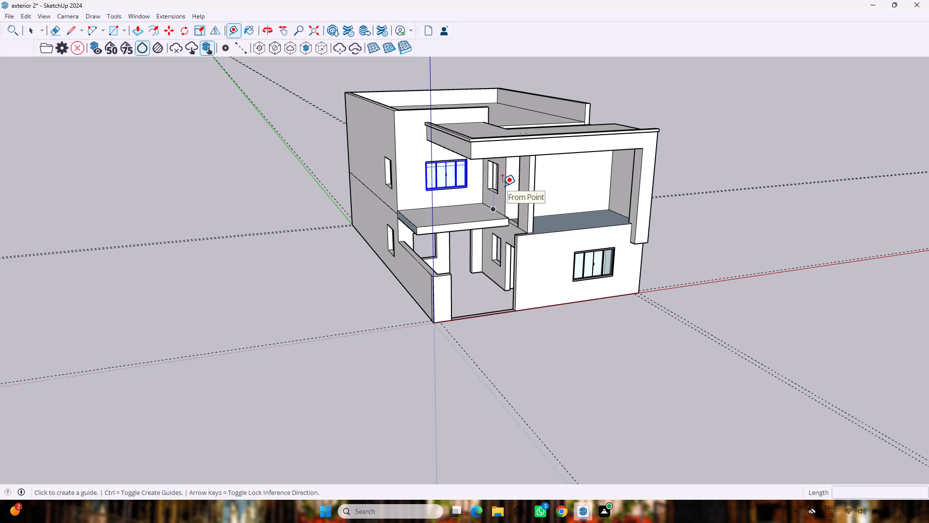
key("space")
key("space")
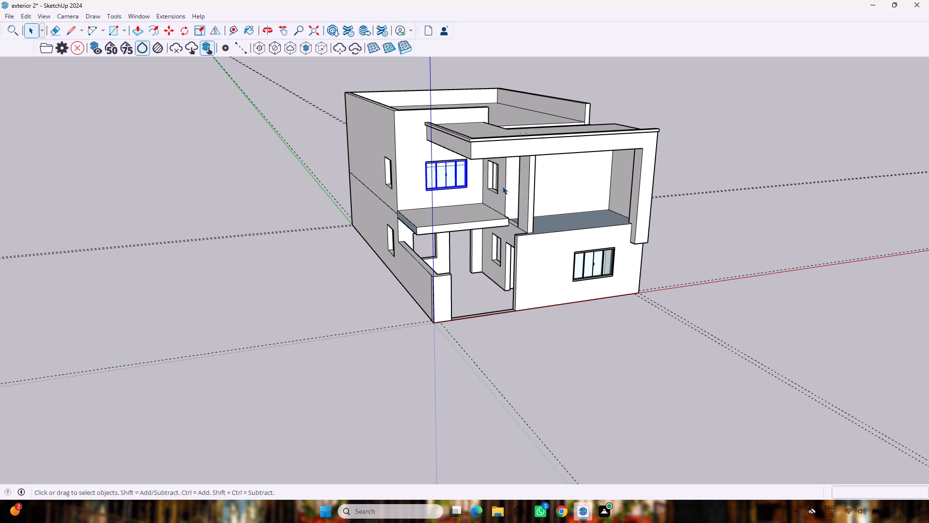
left_click(233, 324)
key("t")
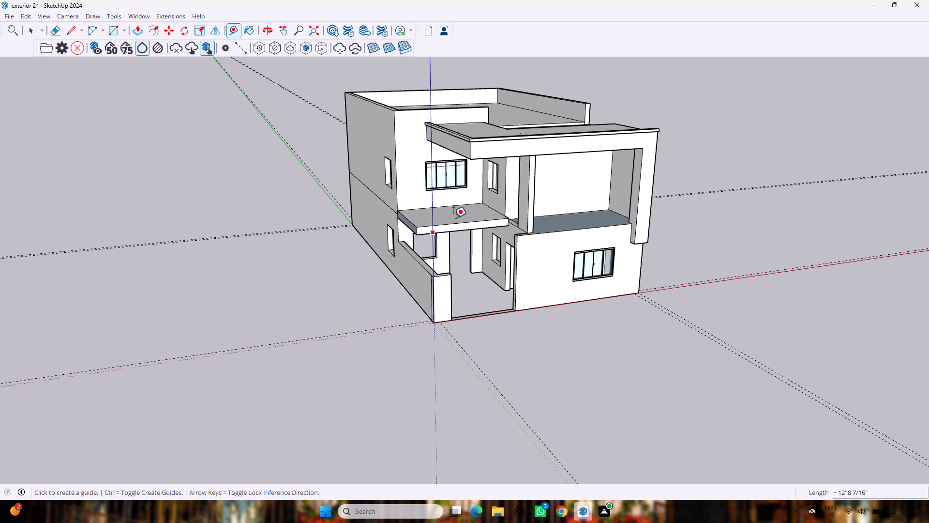
scroll(501, 184, "up", 3)
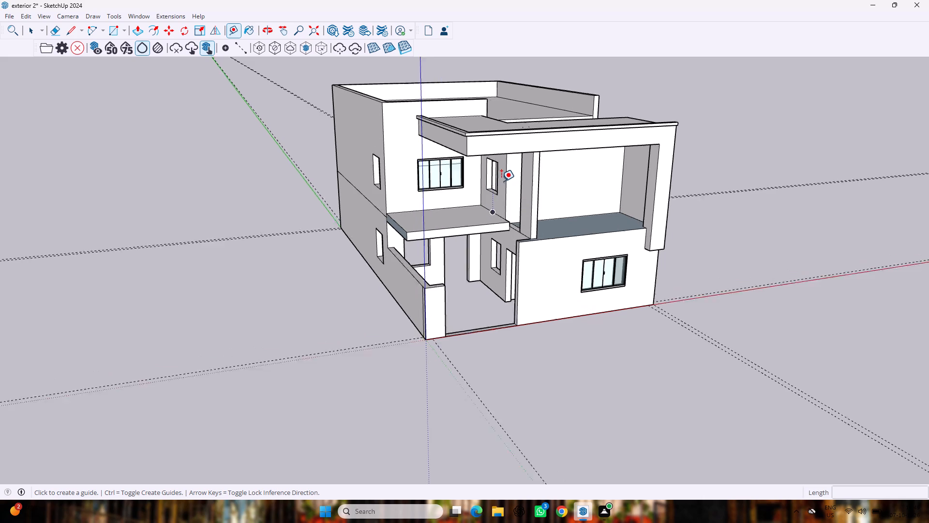
left_click(507, 190)
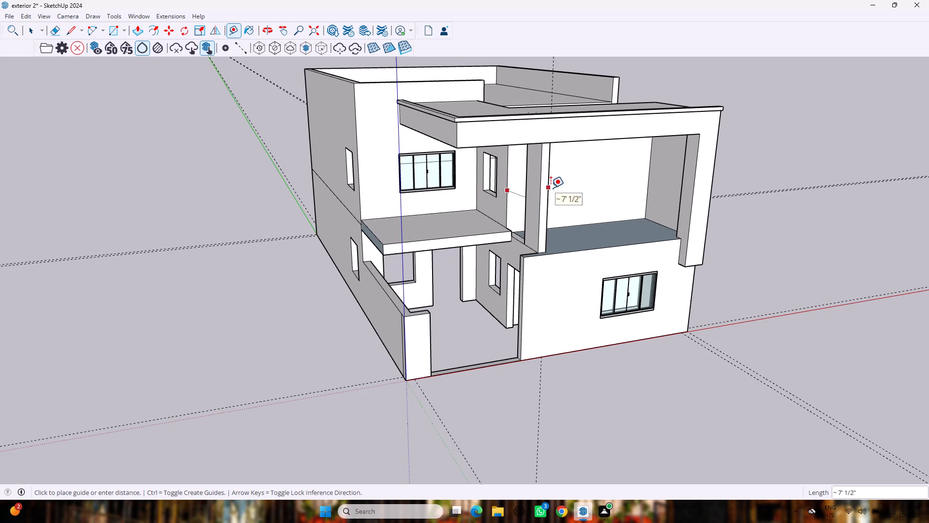
left_click(556, 187)
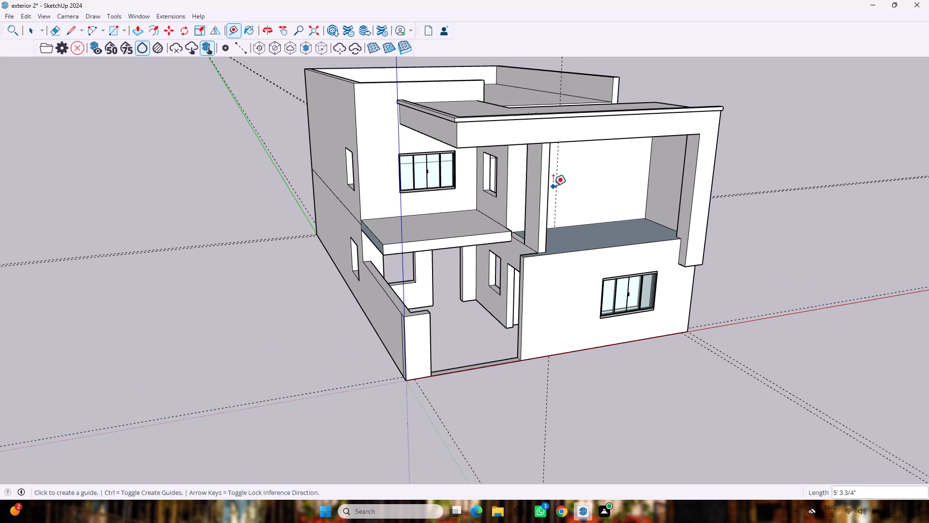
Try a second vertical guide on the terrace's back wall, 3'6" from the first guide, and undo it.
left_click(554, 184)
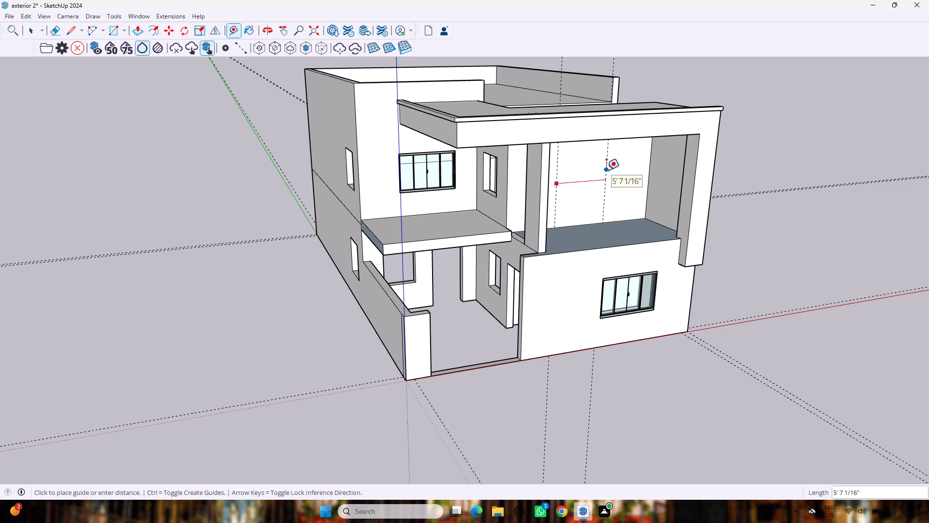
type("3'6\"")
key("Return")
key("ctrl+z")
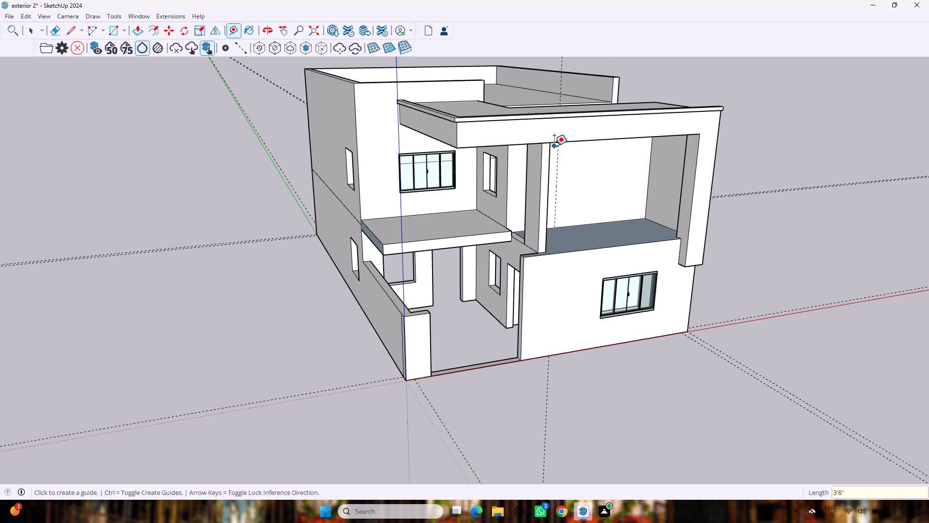
Place a second vertical guide on the terrace's back wall, about 4'7" from the first guide along the red axis.
left_click(557, 182)
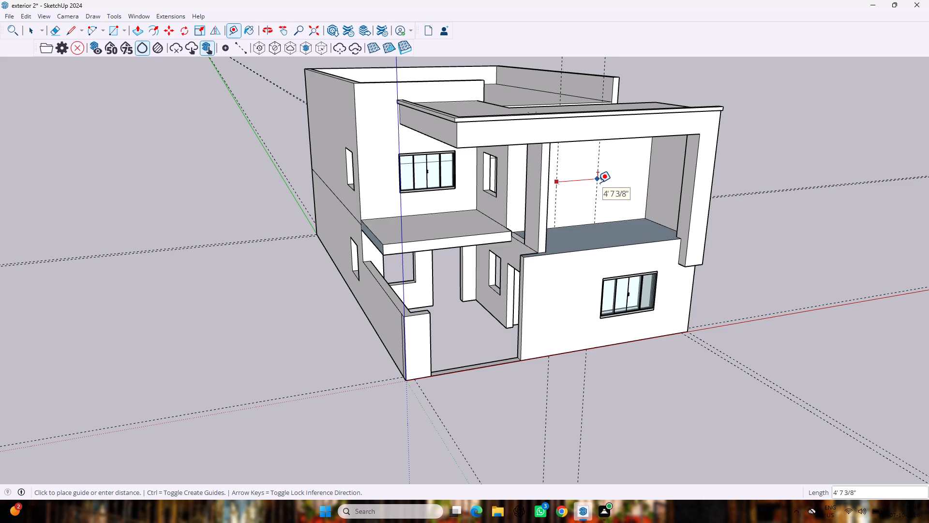
double_click(598, 183)
key("space")
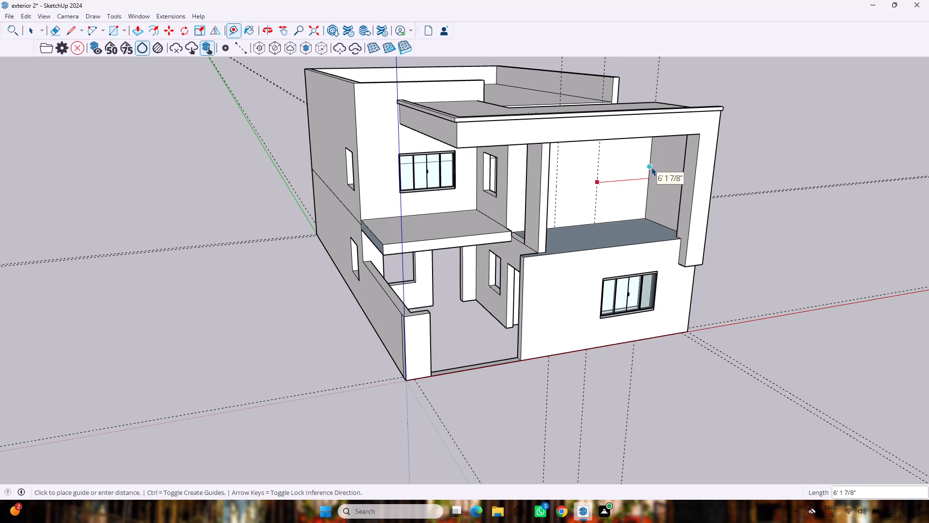
Place a horizontal guide on the terrace's back wall, 3' above the edge where it meets the terrace floor.
key("t")
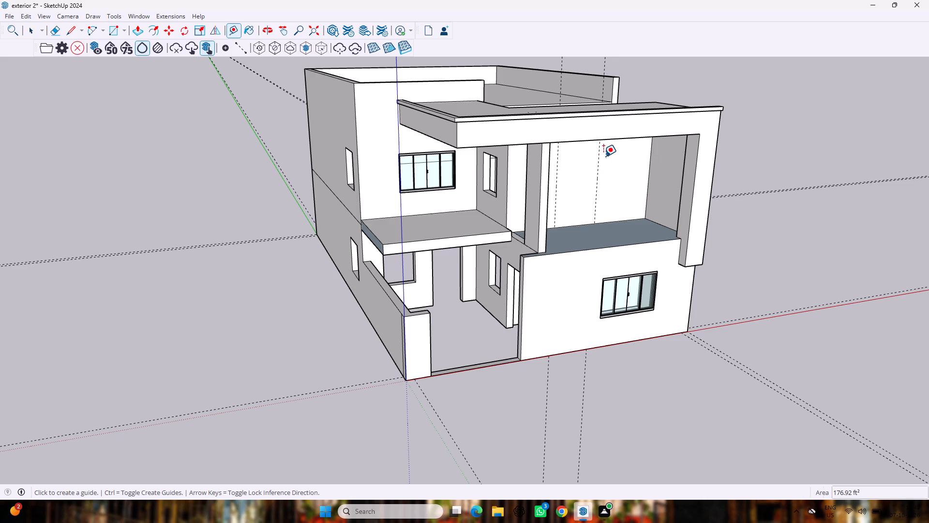
left_click(576, 228)
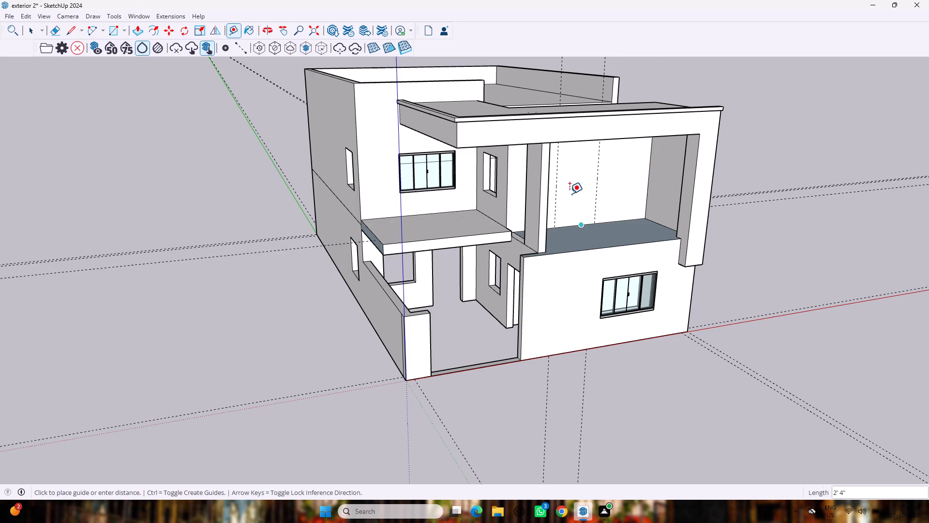
key("3")
key("apostrophe")
key("Return")
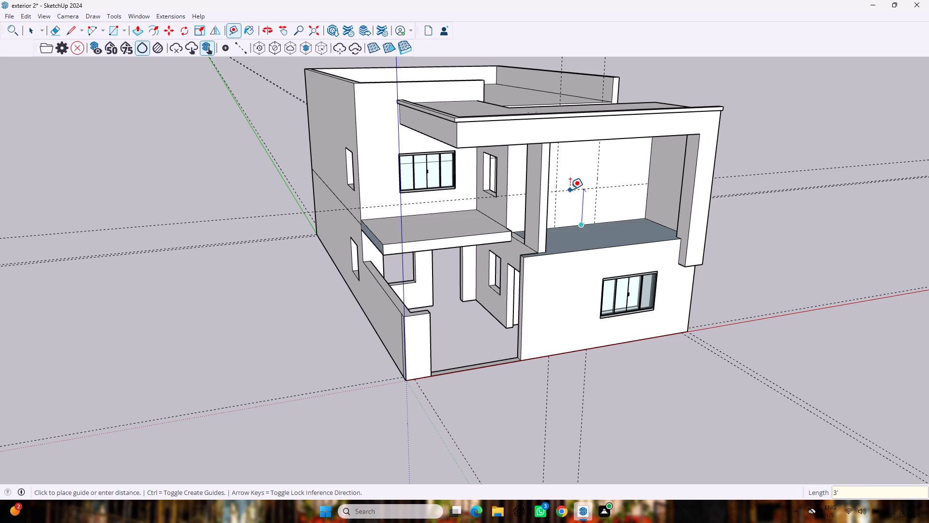
Start a horizontal guide down from the top edge of the terrace's back wall, under the roof slab.
scroll(570, 187, "up", 3)
middle_click_drag(570, 179, 534, 68)
scroll(571, 179, "up", 1)
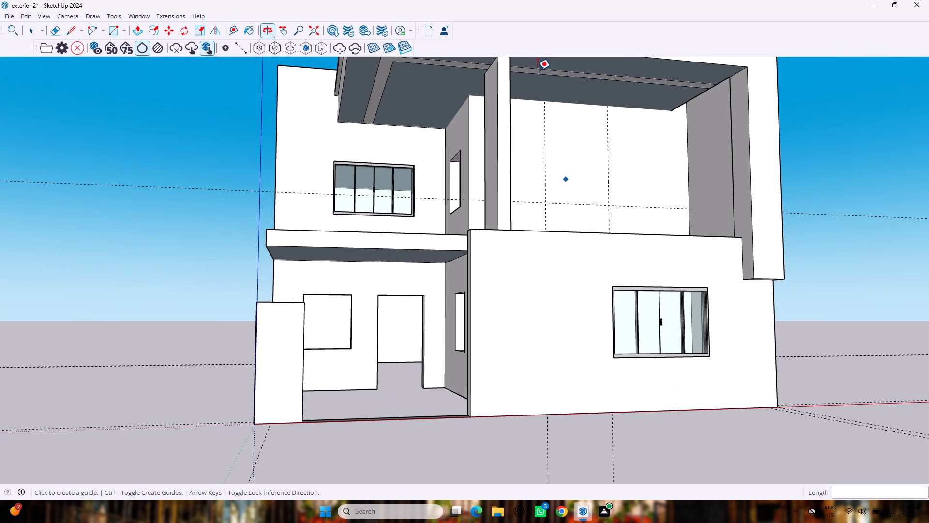
left_click(570, 101)
left_click(570, 104)
key("Escape")
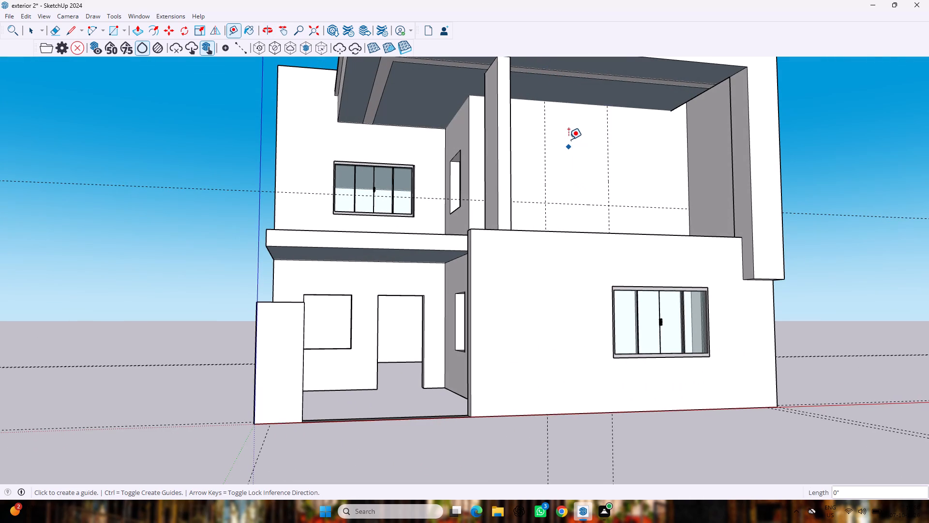
left_click(569, 104)
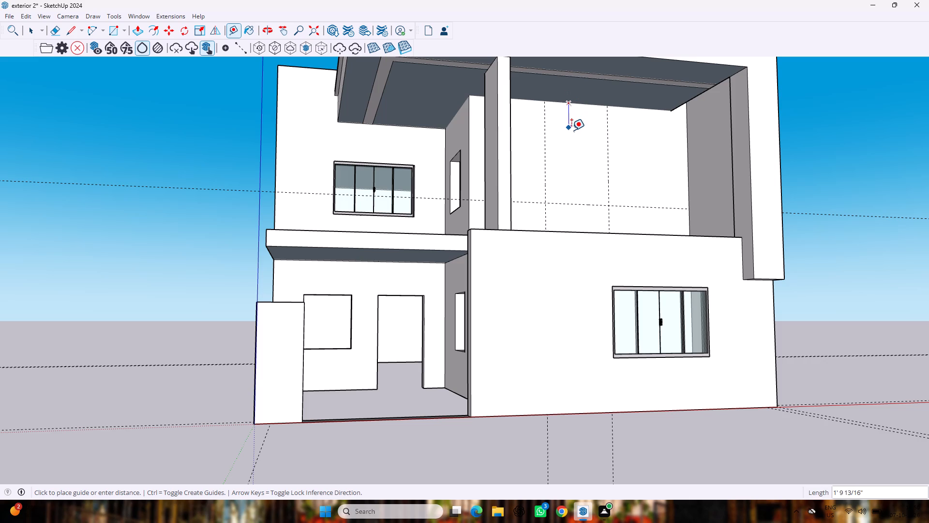
Place a horizontal guide 4' above the existing horizontal guide on the upper-floor balcony's back wall.
key("space")
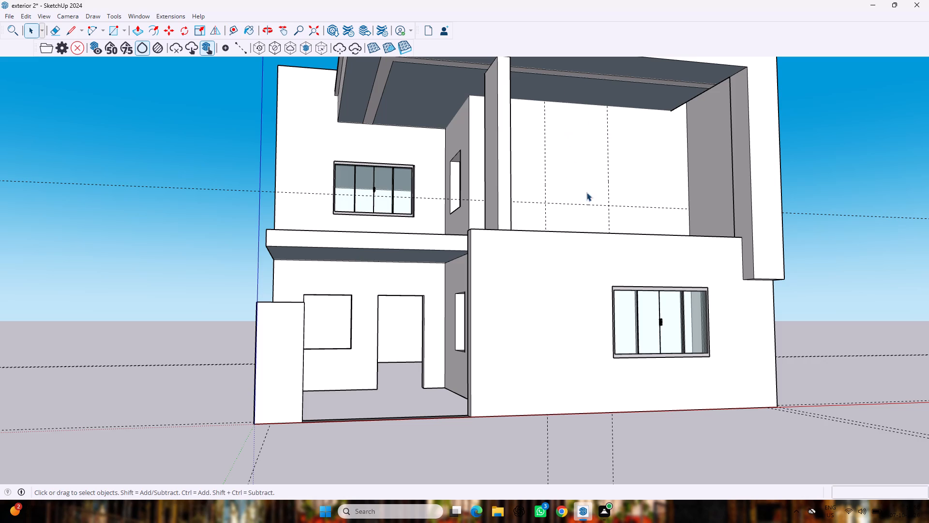
key("t")
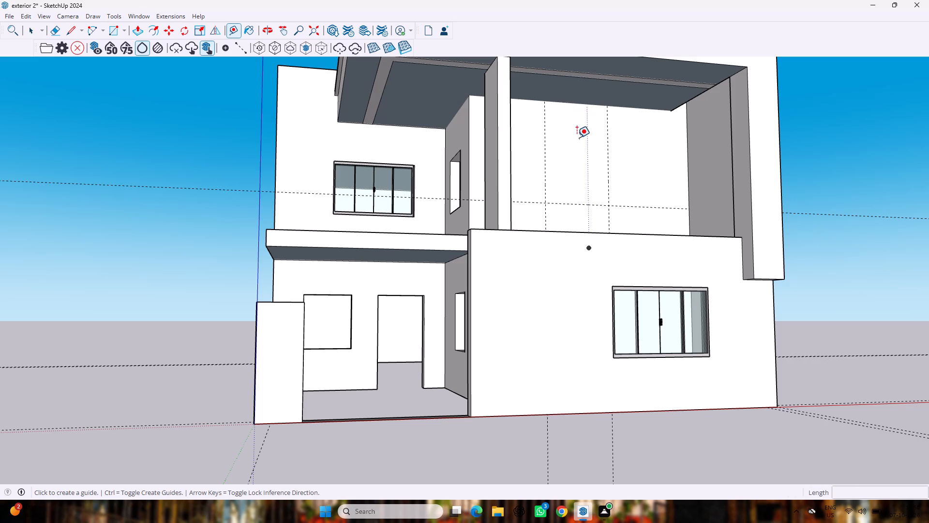
left_click(568, 203)
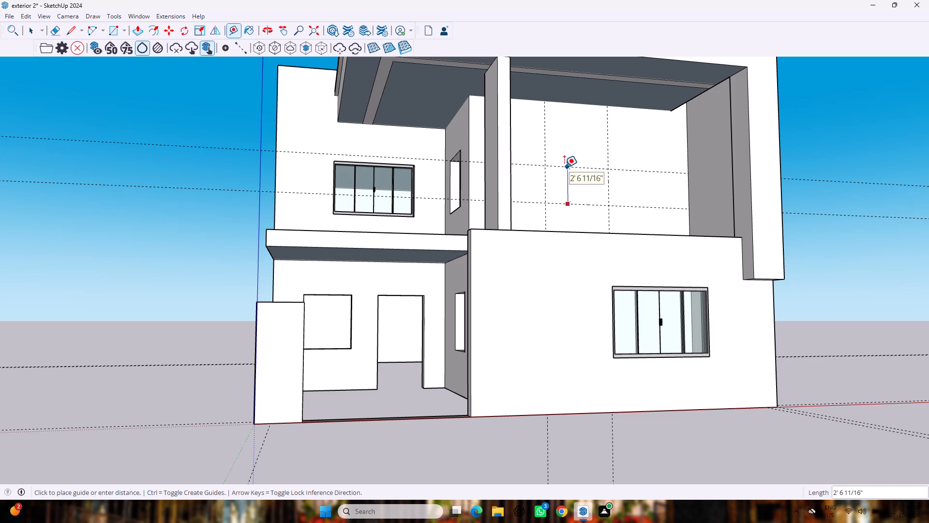
type("4'")
key("Return")
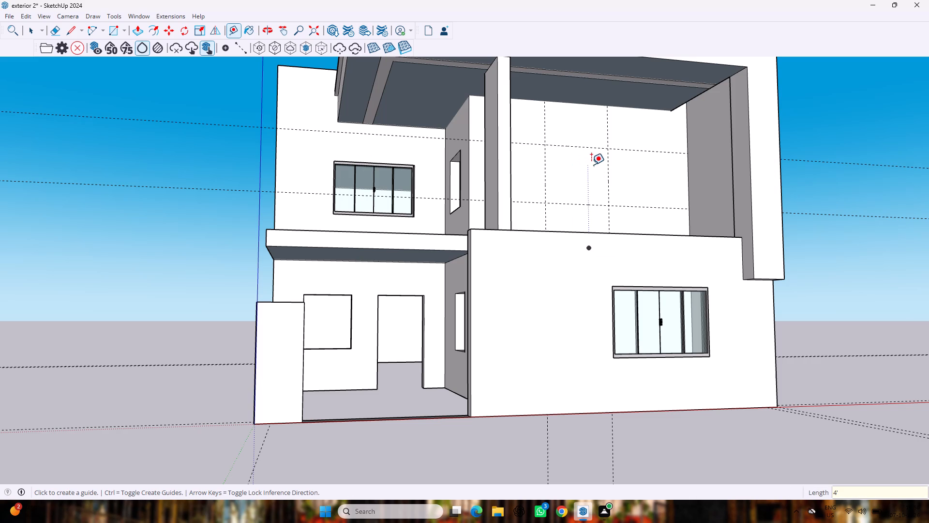
Draw the window rectangle on the balcony's back wall between the four guide intersections.
key("space")
key("r")
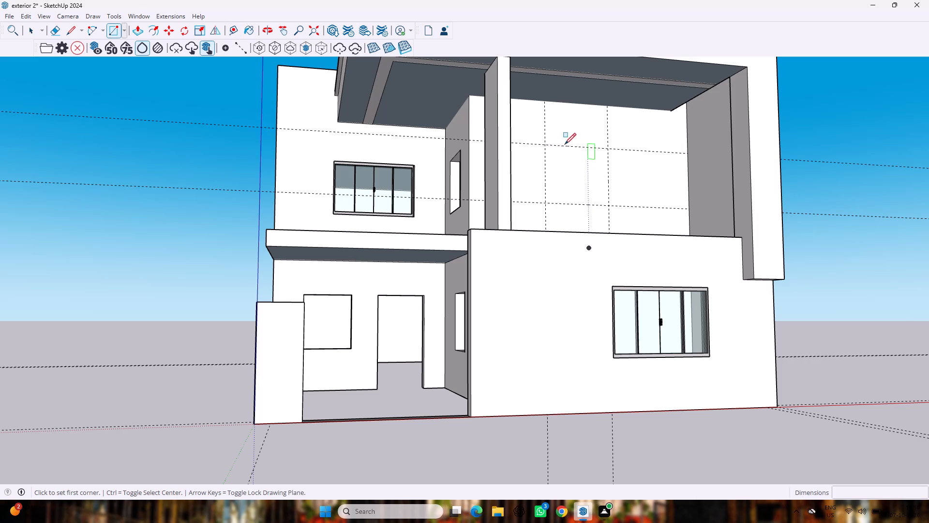
left_click(543, 147)
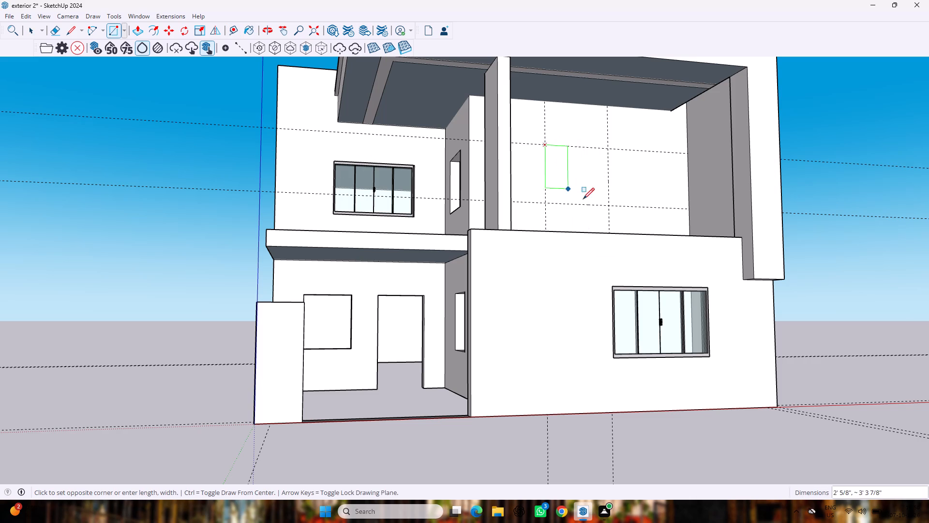
left_click(608, 202)
key("space")
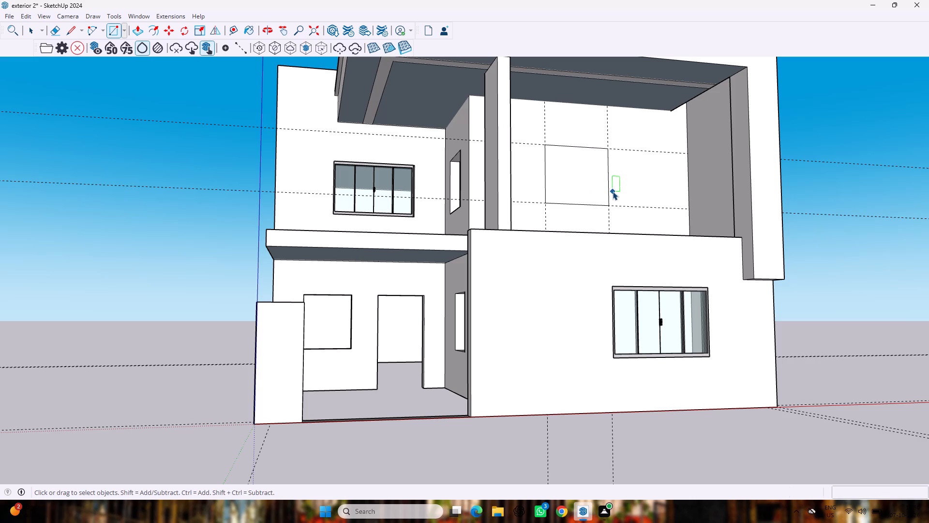
Erase the horizontal and vertical guides crossing around the new rectangle on the balcony wall.
key("e")
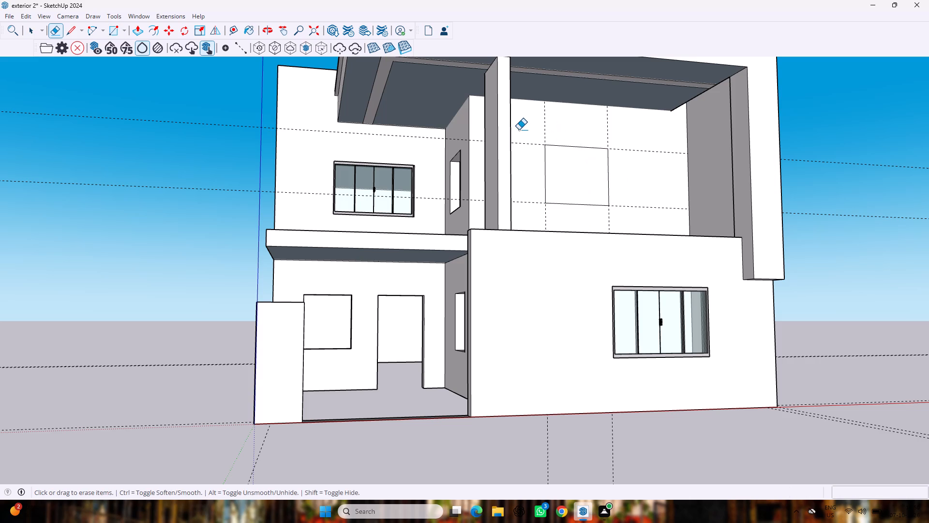
left_click_drag(524, 130, 592, 222)
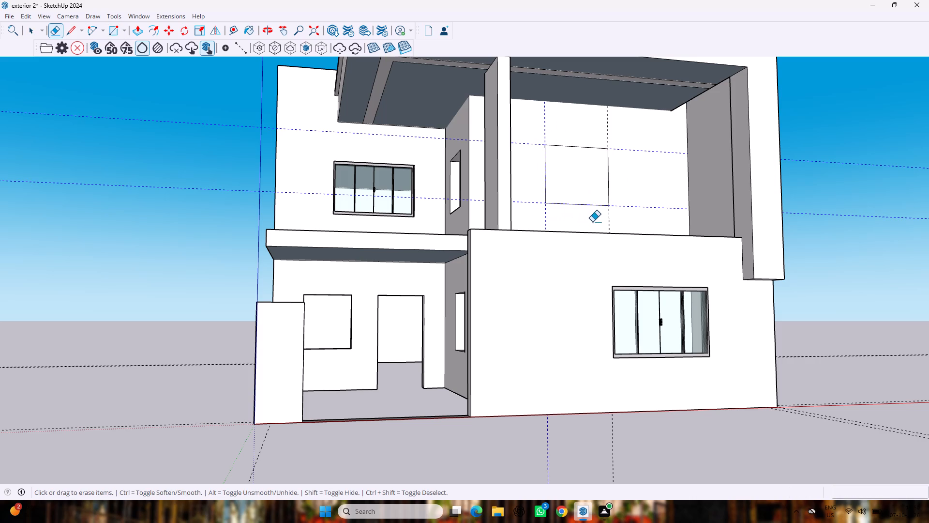
left_click_drag(592, 222, 626, 218)
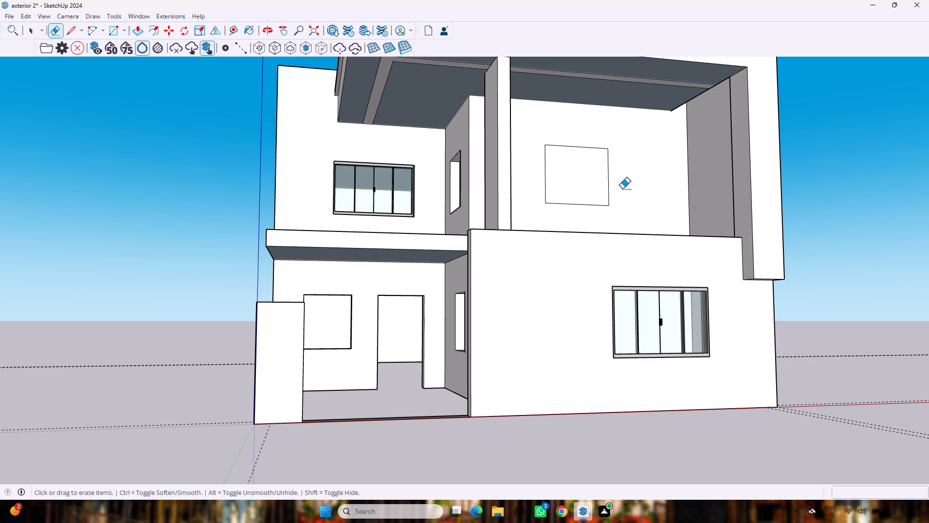
Push the rectangle through the balcony's back wall to cut the window opening.
key("p")
left_click_drag(593, 172, 567, 162)
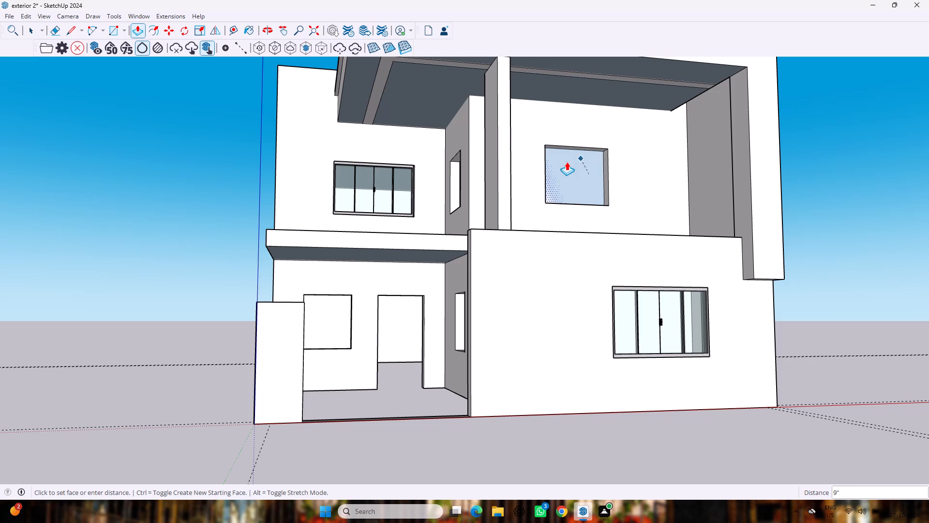
left_click_drag(567, 162, 561, 142)
left_click_drag(561, 142, 560, 174)
middle_click_drag(623, 189, 628, 263)
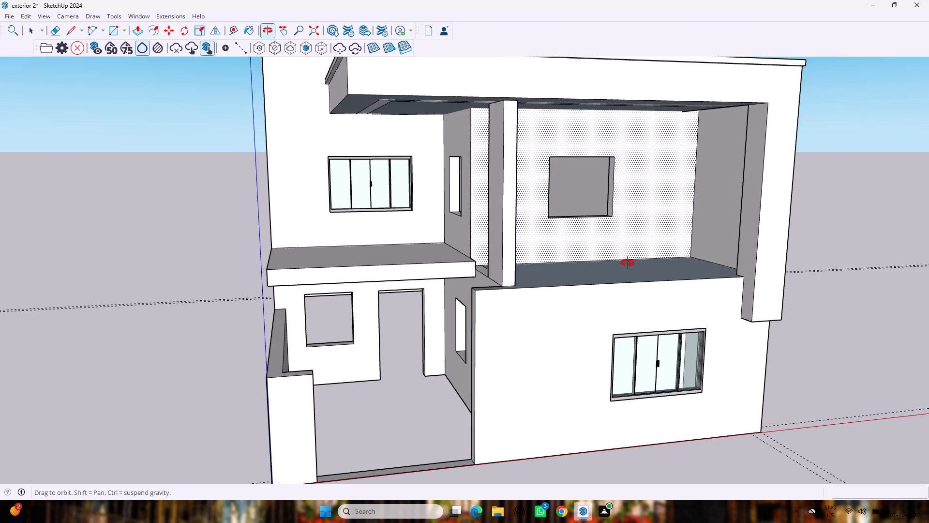
middle_click_drag(628, 263, 626, 263)
key("space")
left_click(905, 226)
scroll(833, 192, "down", 2)
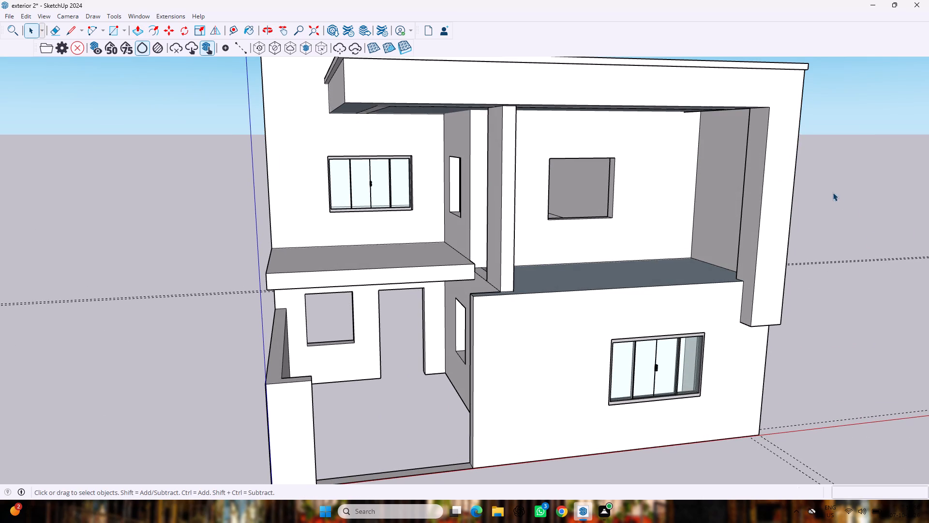
Paste the copied sliding window into the new balcony wall opening, aligned to its lower corner.
scroll(833, 192, "down", 4)
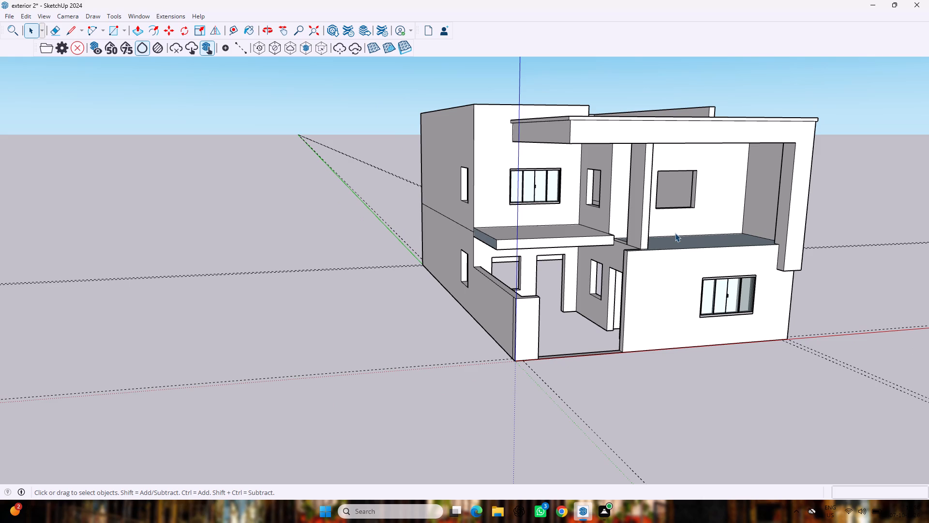
left_click(704, 301)
left_click(847, 288)
key("ctrl+v")
scroll(619, 198, "up", 3)
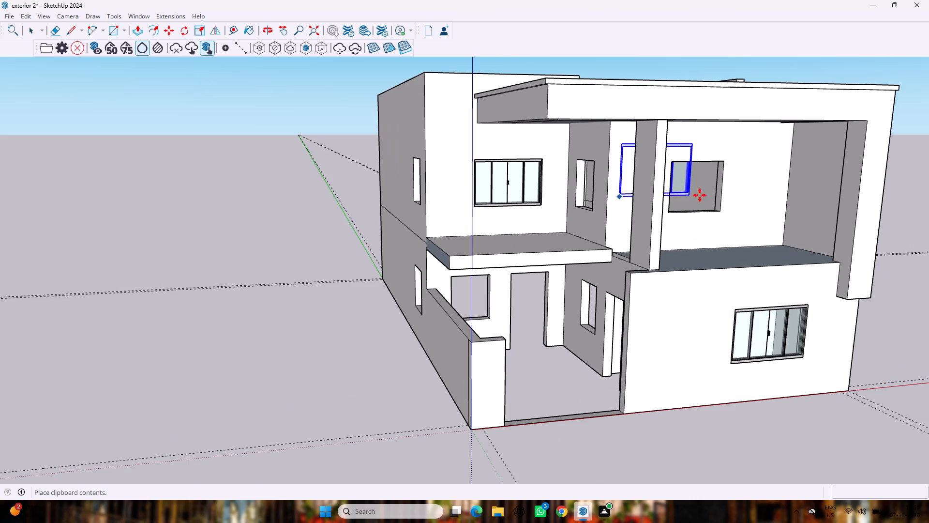
scroll(741, 205, "up", 5)
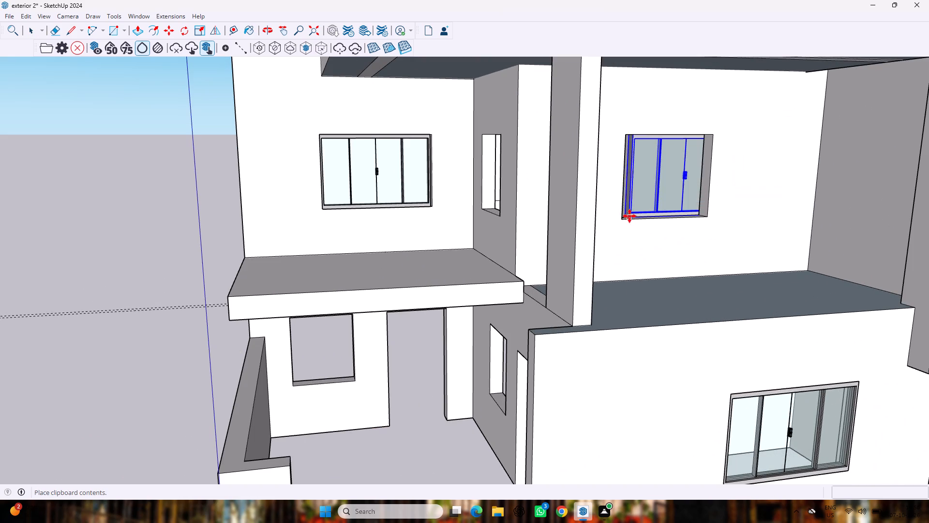
left_click(625, 219)
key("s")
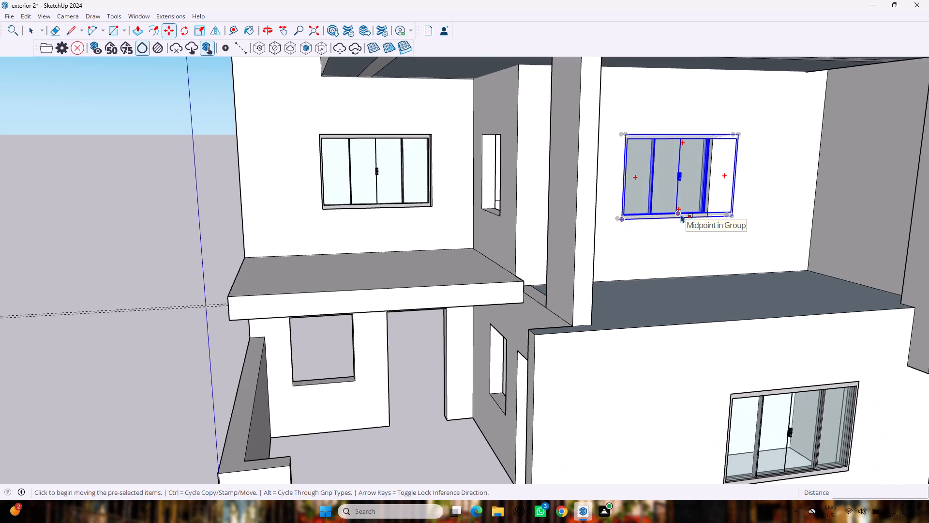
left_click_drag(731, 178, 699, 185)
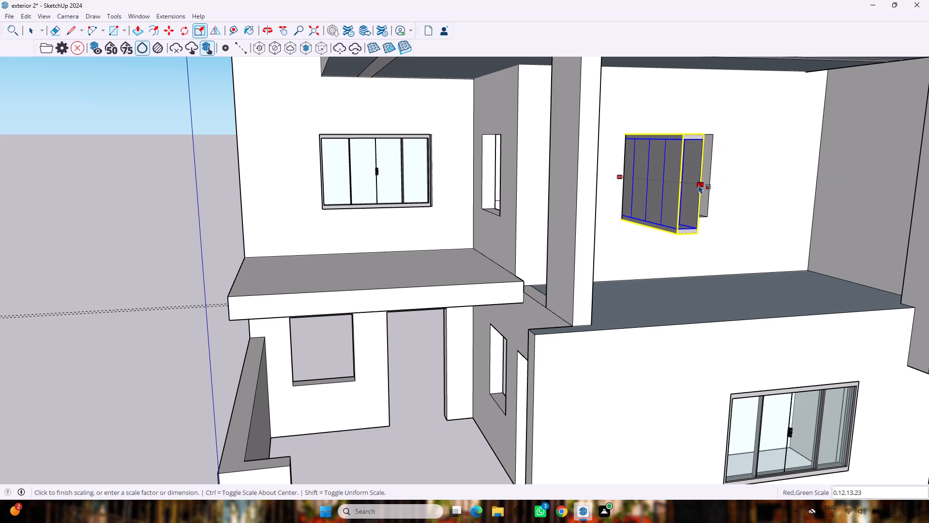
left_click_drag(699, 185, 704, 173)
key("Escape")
Scale the pasted window along the red axis to narrow it to the width of the balcony wall opening.
middle_click_drag(722, 163, 736, 206)
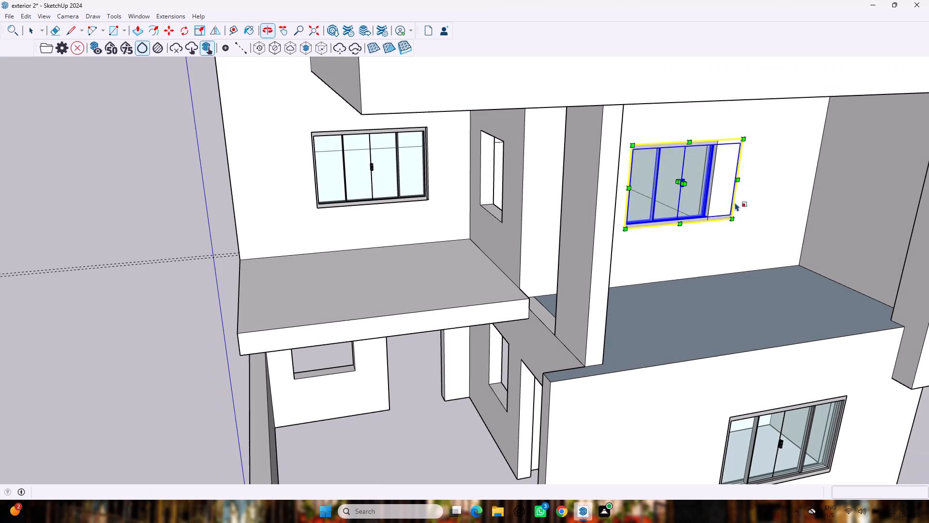
middle_click_drag(742, 166, 728, 164)
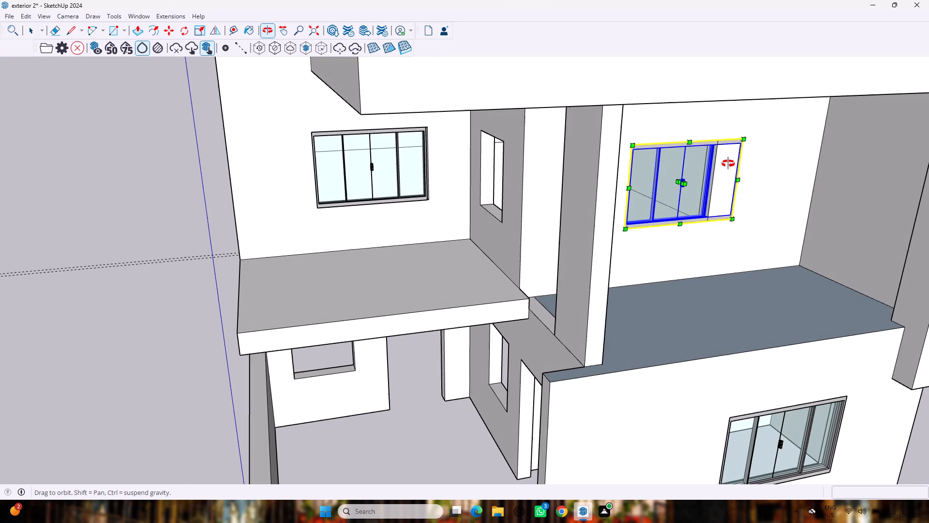
middle_click_drag(728, 164, 627, 156)
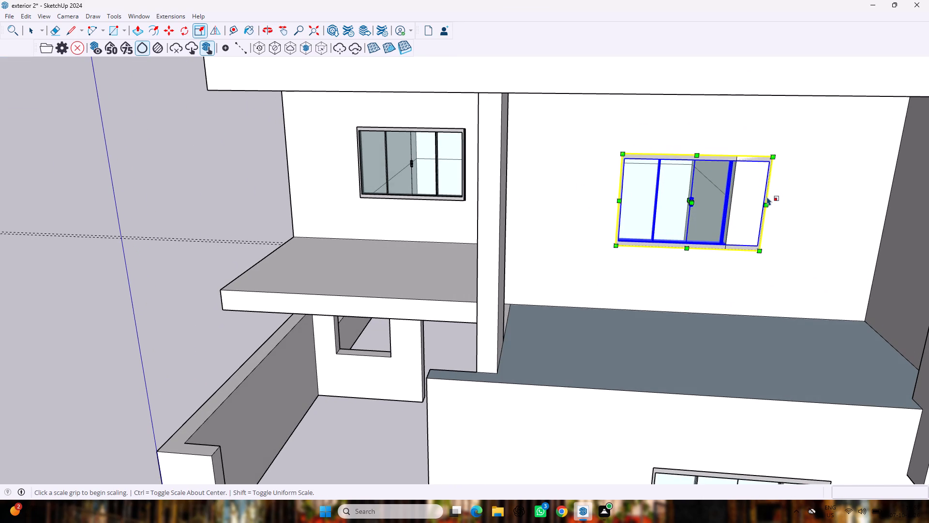
left_click_drag(763, 198, 723, 197)
left_click(723, 197)
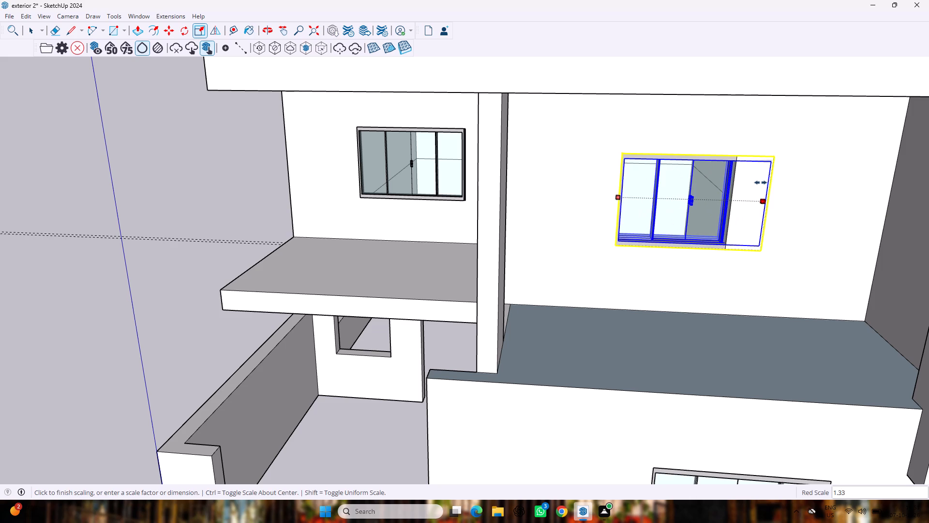
left_click(730, 198)
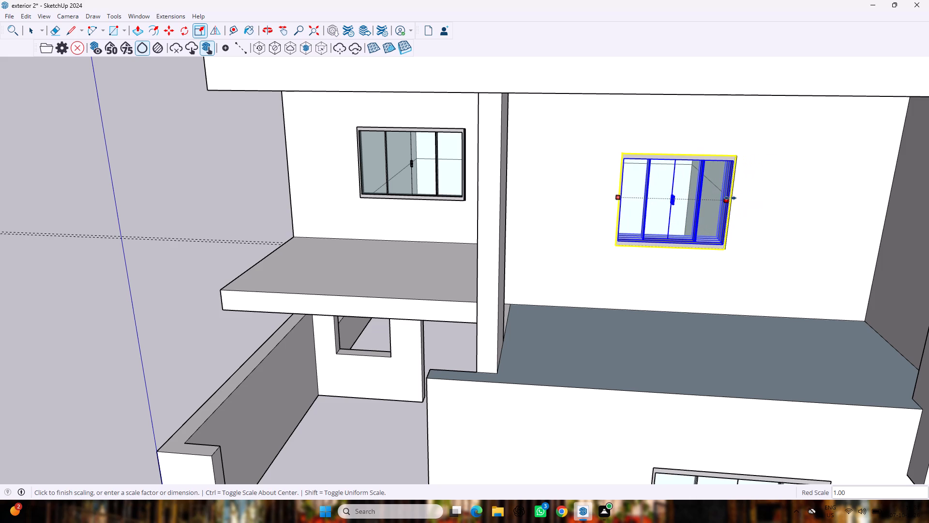
Fine-tune the window's width along the red axis so its frame meets the side edge of the opening.
scroll(729, 185, "up", 8)
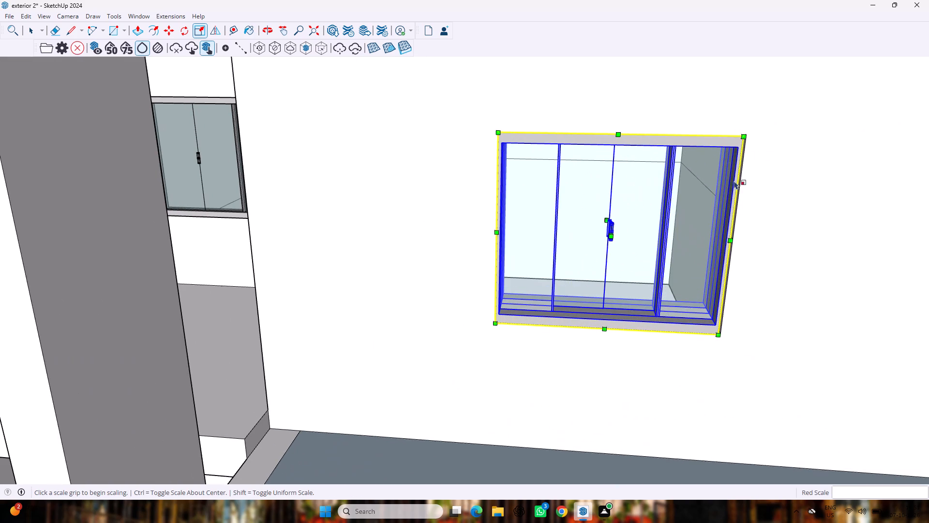
scroll(677, 270, "up", 2)
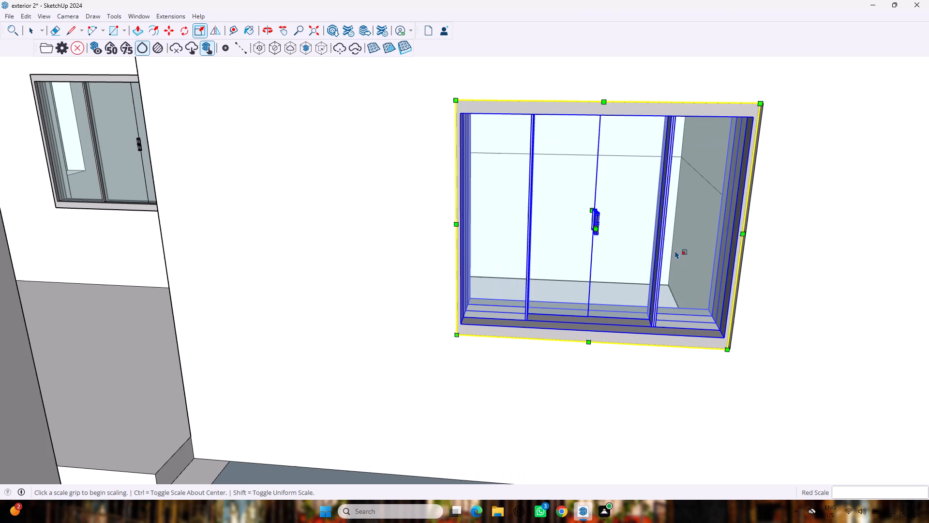
left_click_drag(732, 220, 737, 226)
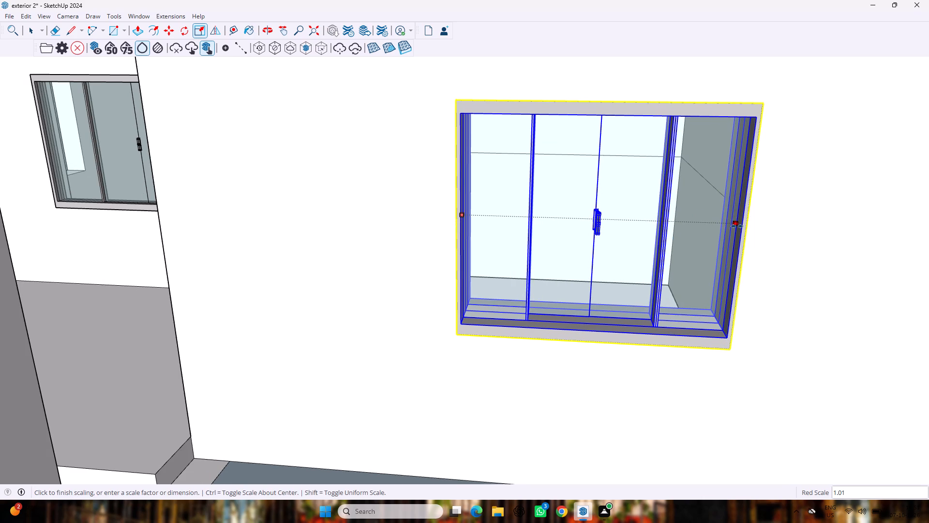
left_click_drag(737, 226, 740, 237)
scroll(719, 225, "up", 2)
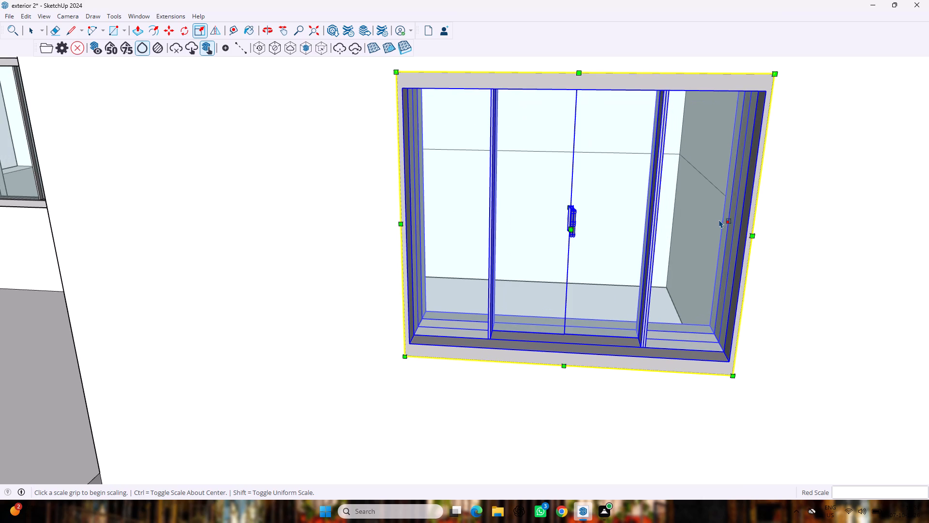
scroll(719, 219, "down", 4)
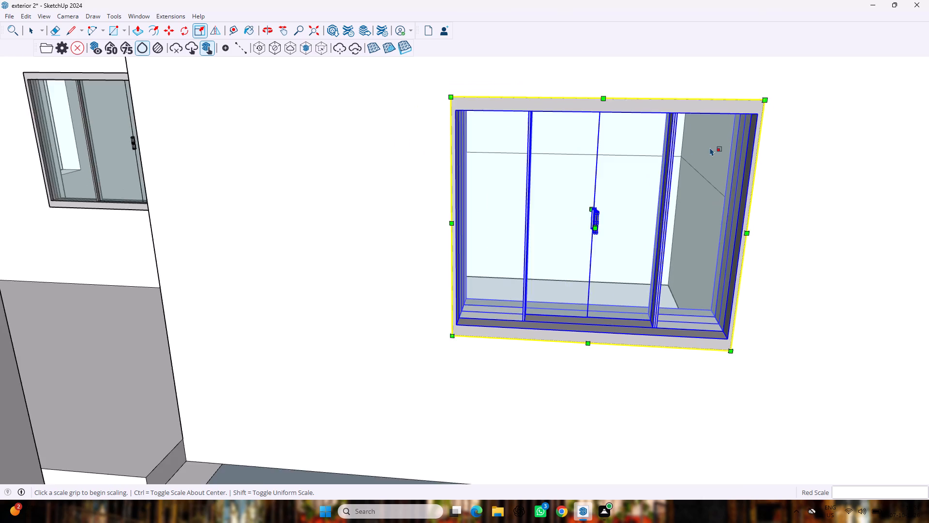
scroll(710, 147, "down", 5)
key("space")
scroll(710, 135, "down", 8)
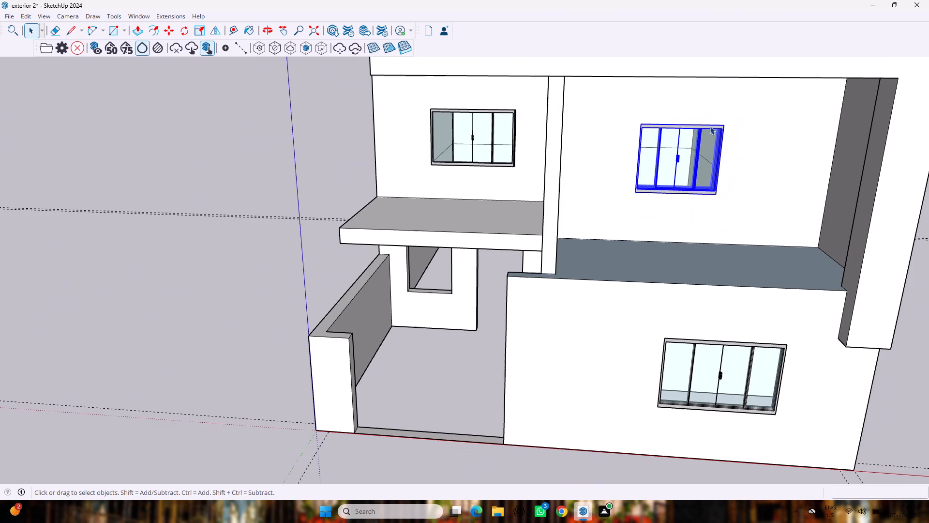
left_click(928, 399)
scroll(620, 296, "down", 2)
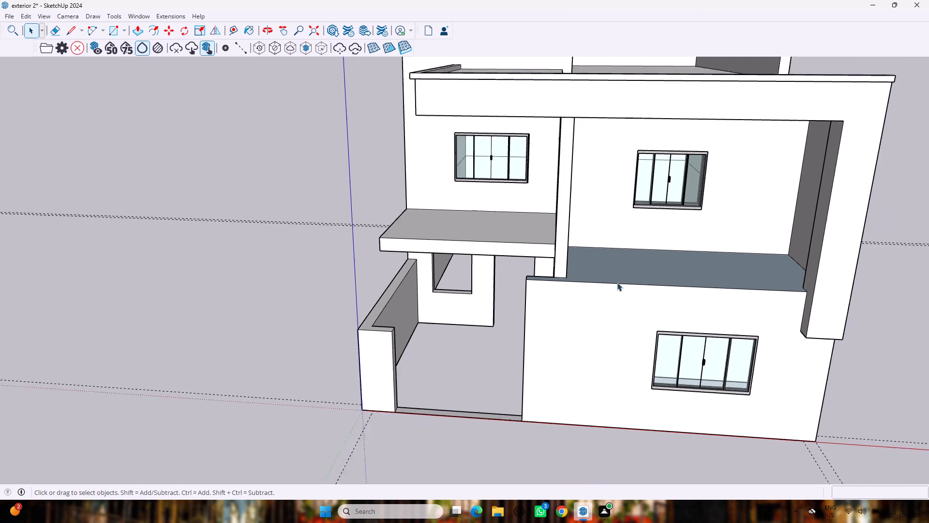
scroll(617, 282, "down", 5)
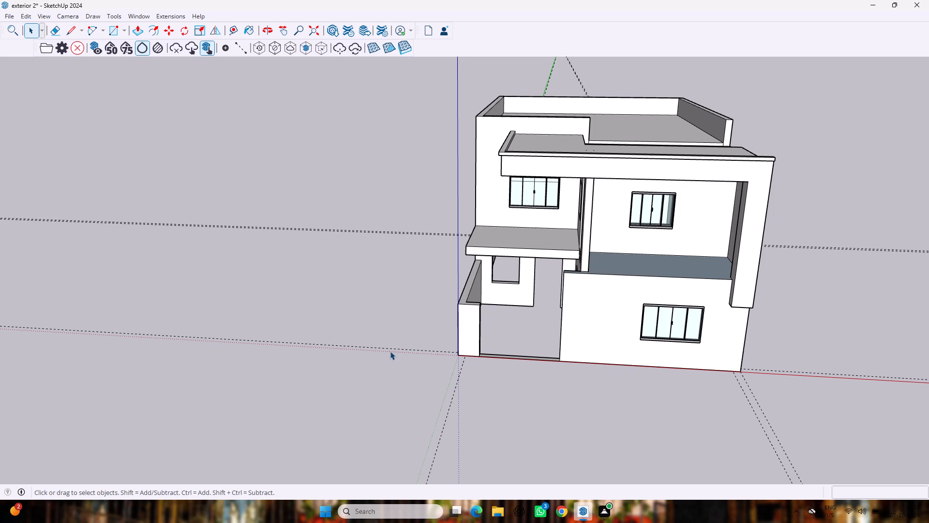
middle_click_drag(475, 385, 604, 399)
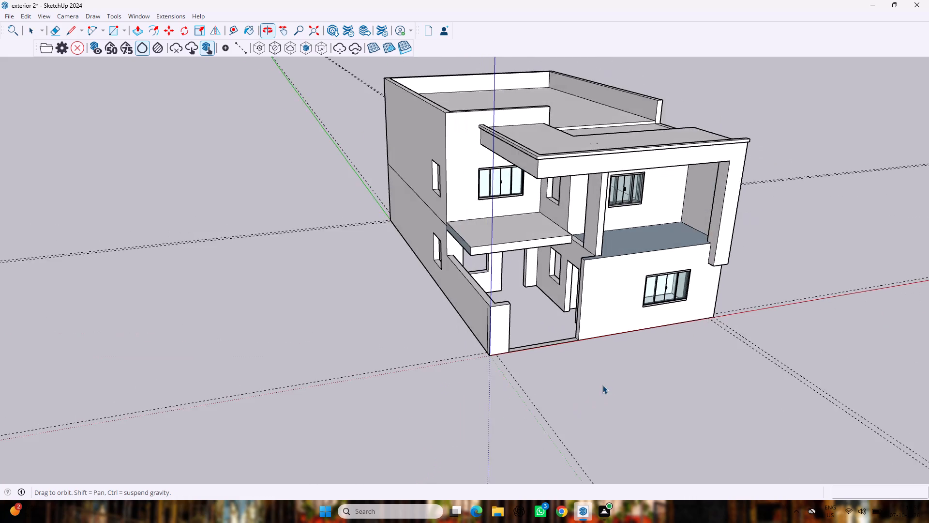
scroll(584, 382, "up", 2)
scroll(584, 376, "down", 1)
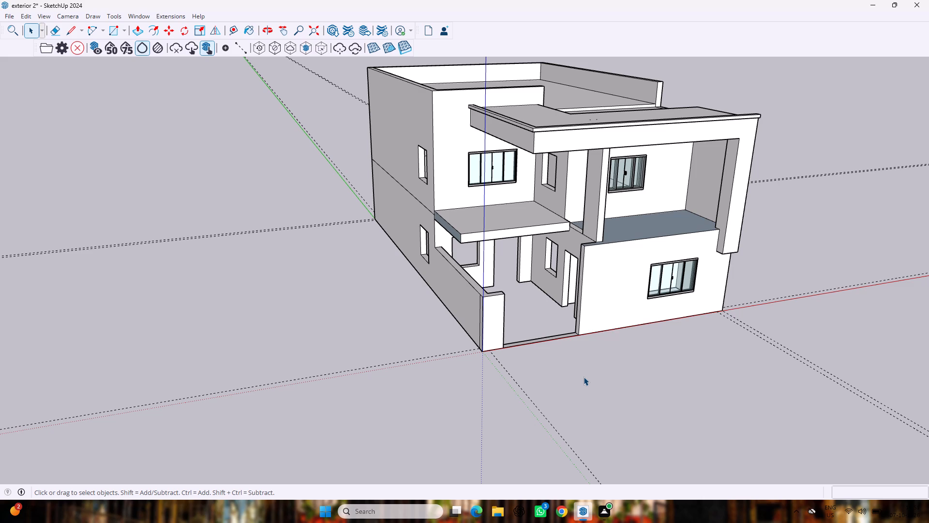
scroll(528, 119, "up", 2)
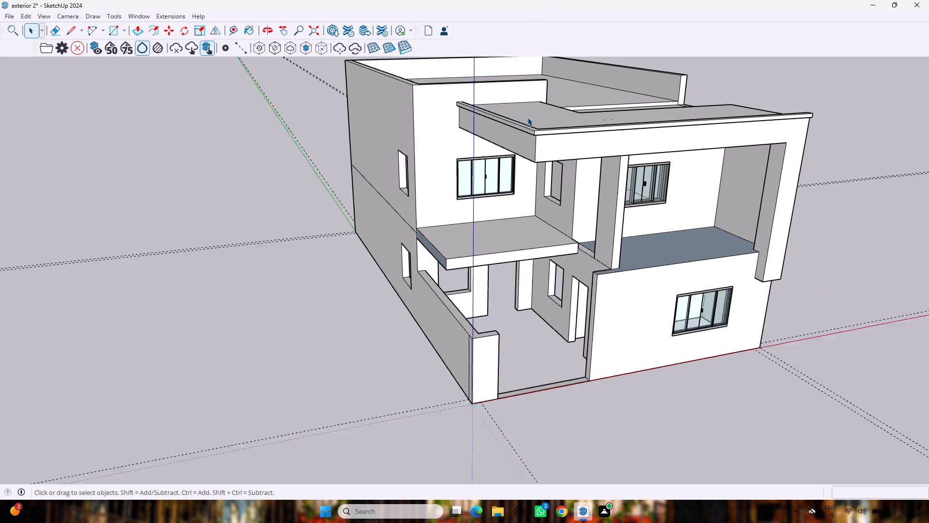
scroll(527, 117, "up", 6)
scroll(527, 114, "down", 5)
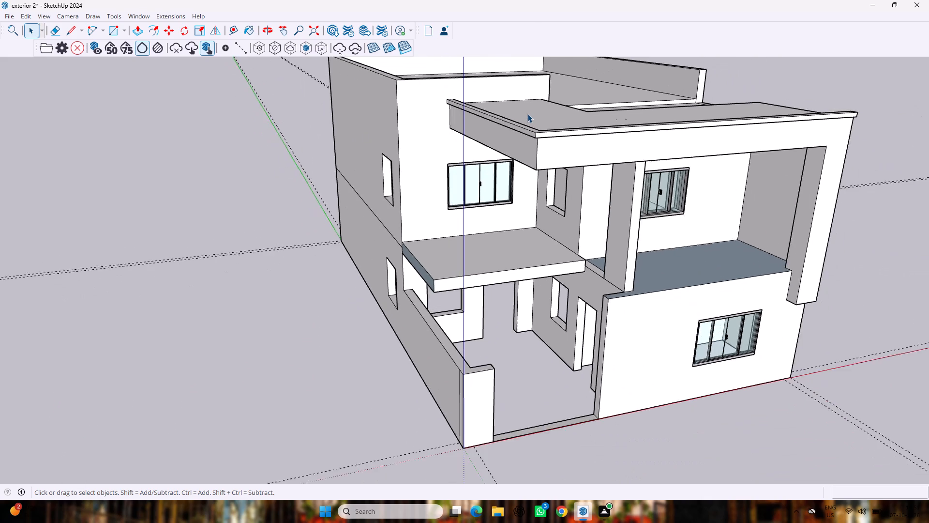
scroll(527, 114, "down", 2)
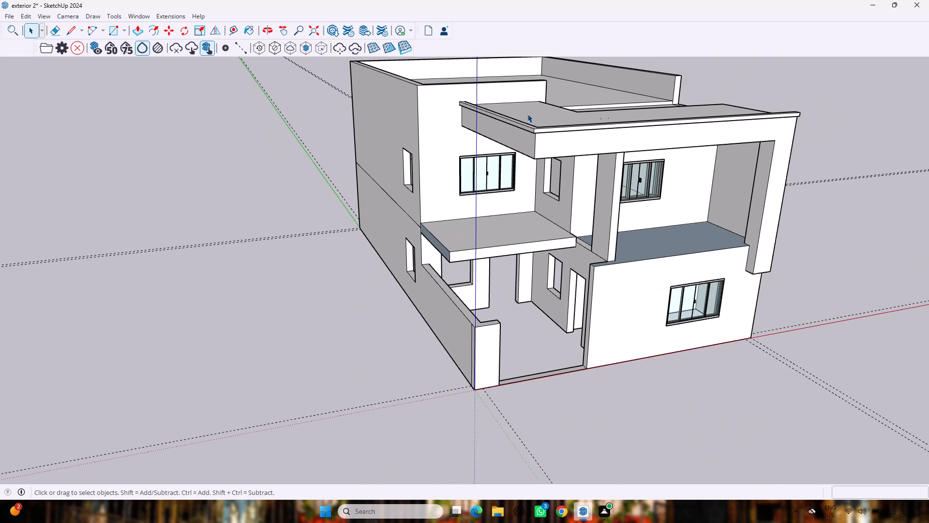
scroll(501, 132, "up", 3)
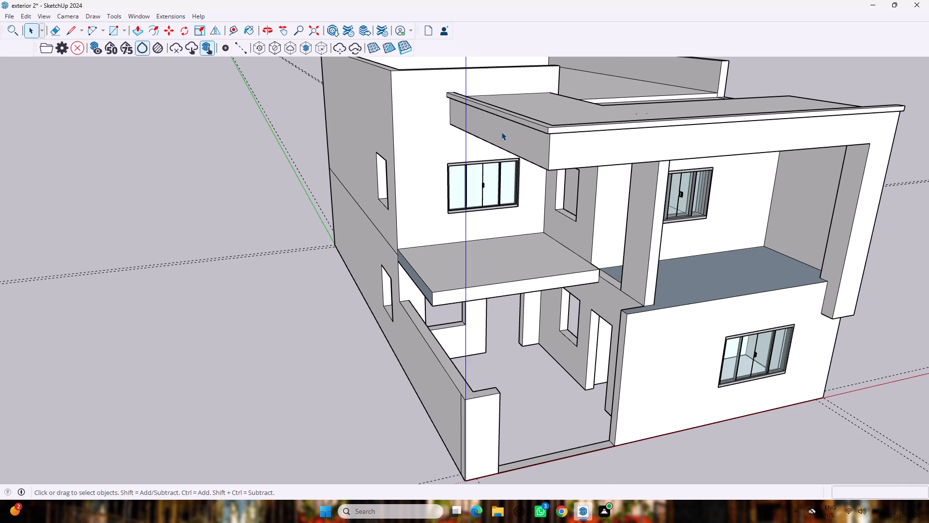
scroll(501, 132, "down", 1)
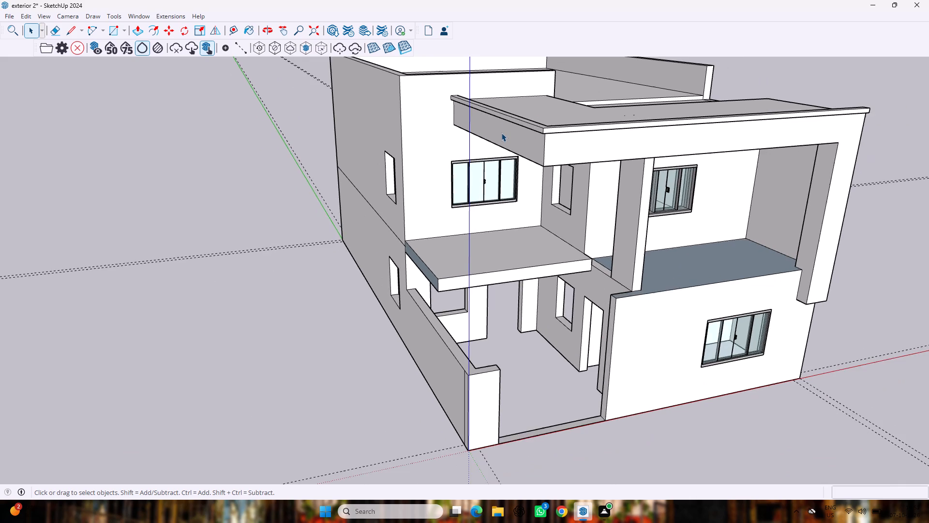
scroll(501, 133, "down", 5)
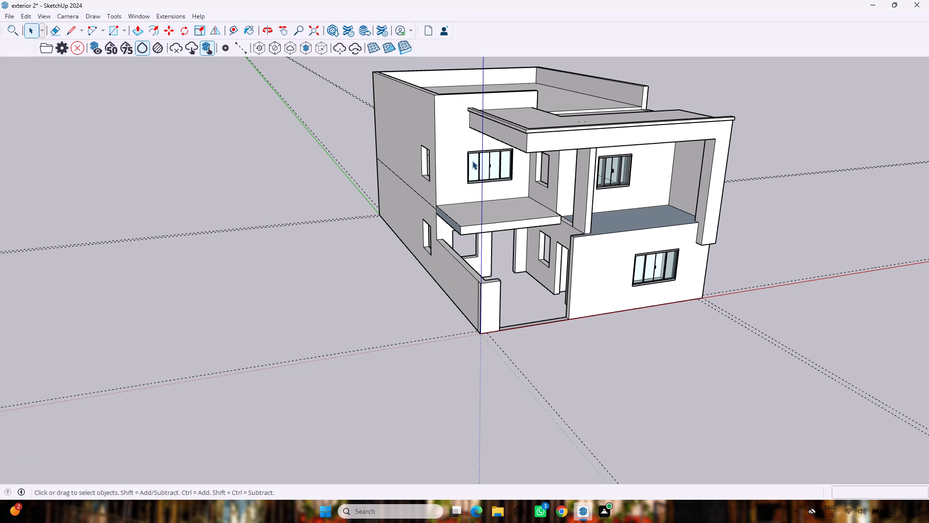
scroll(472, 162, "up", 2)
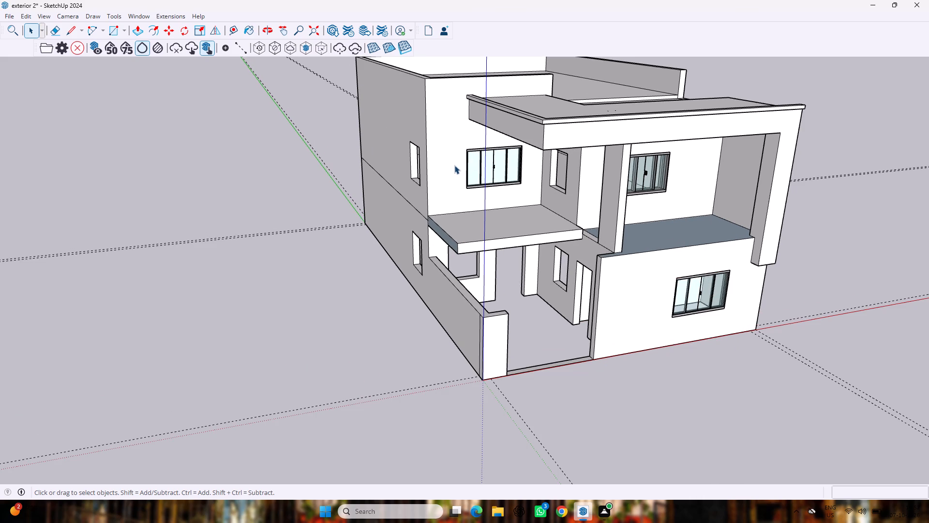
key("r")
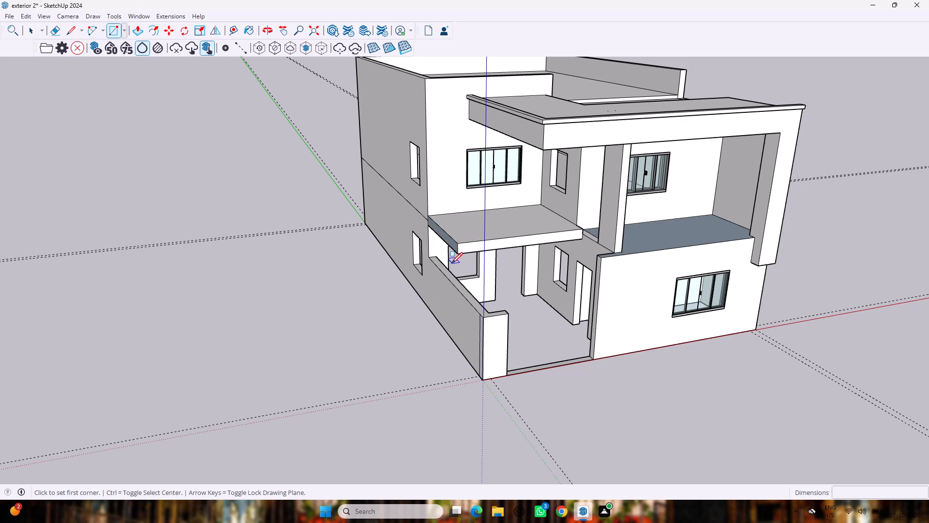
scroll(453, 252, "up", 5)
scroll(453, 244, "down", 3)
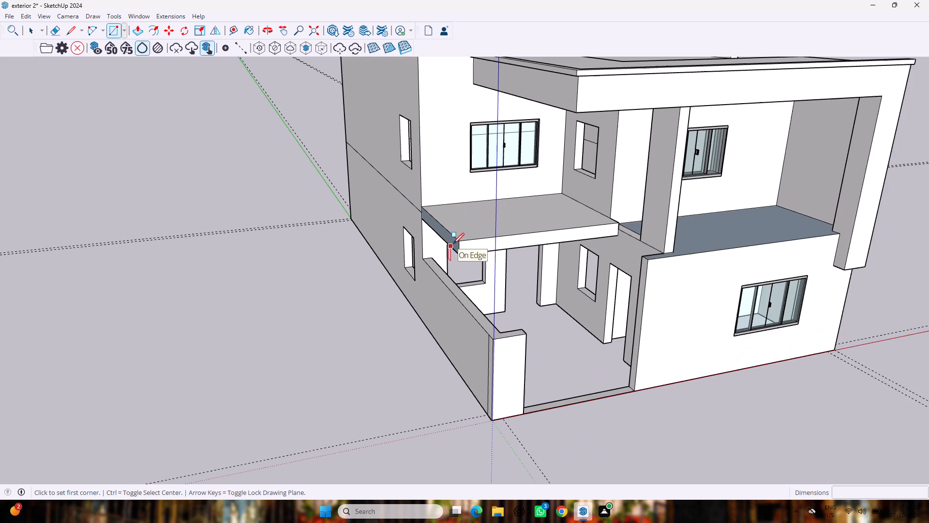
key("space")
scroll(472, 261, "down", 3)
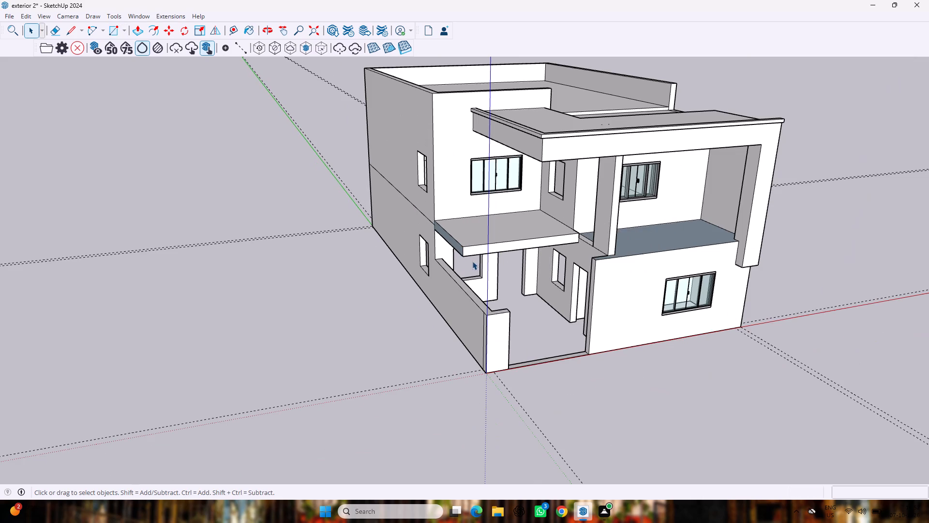
Open 3D Warehouse and search its models for "window".
left_click(143, 17)
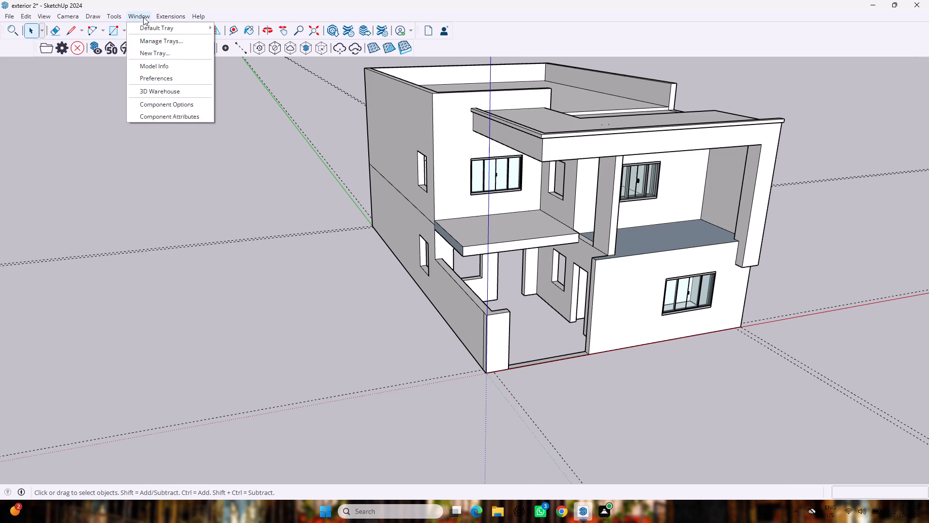
double_click(158, 91)
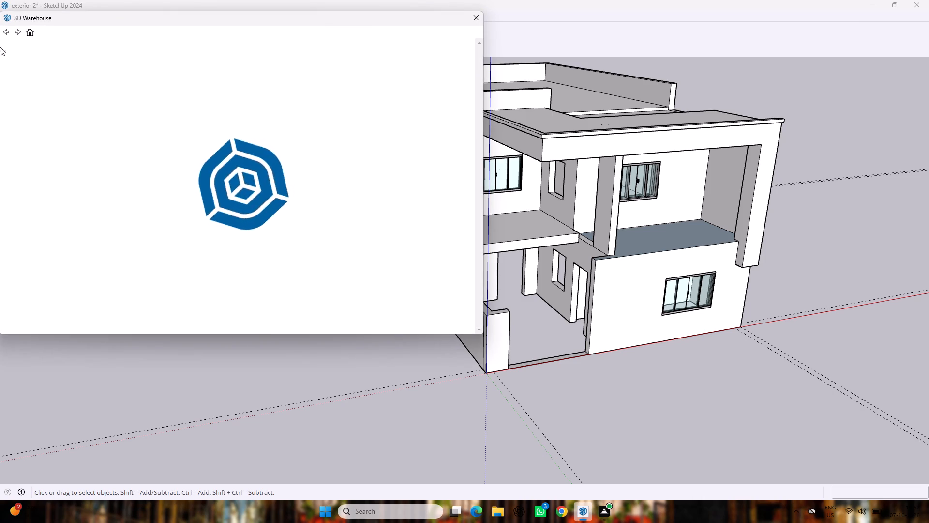
left_click(5, 32)
scroll(21, 30, "down", 4)
scroll(160, 141, "down", 8)
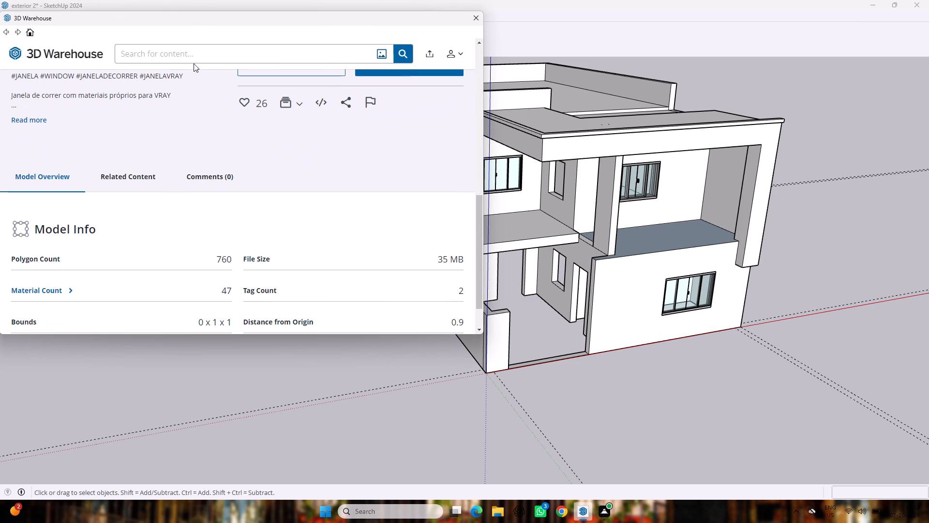
left_click(196, 50)
type("window")
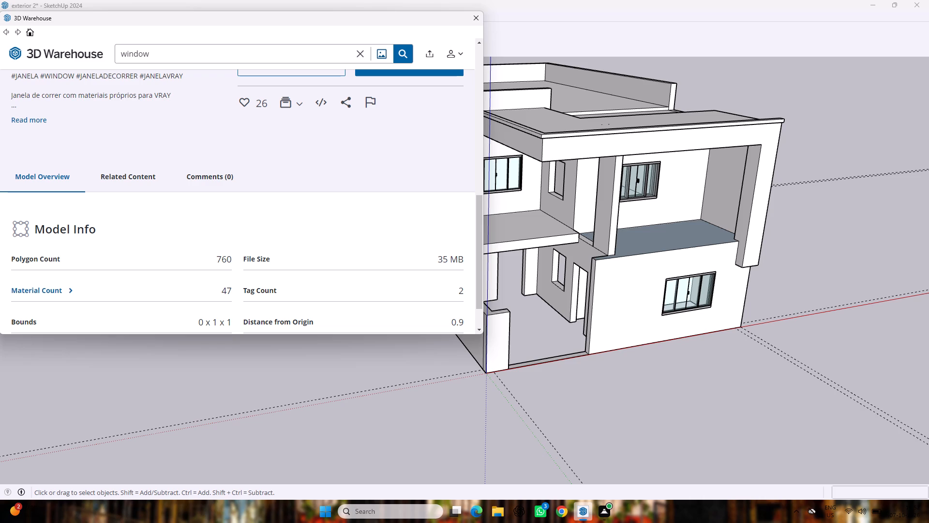
key("Return")
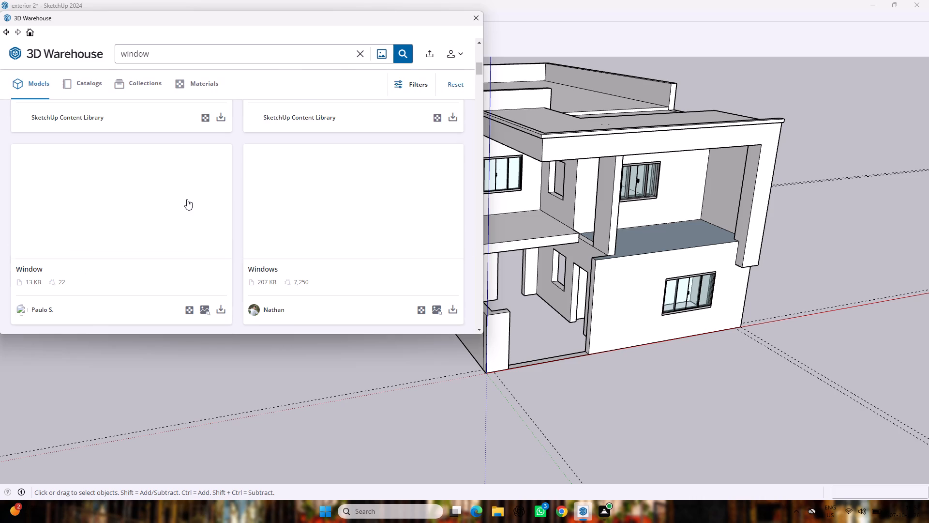
Browse the window models and download the white two-pane window with a centre handle directly into the house model.
scroll(187, 193, "down", 3)
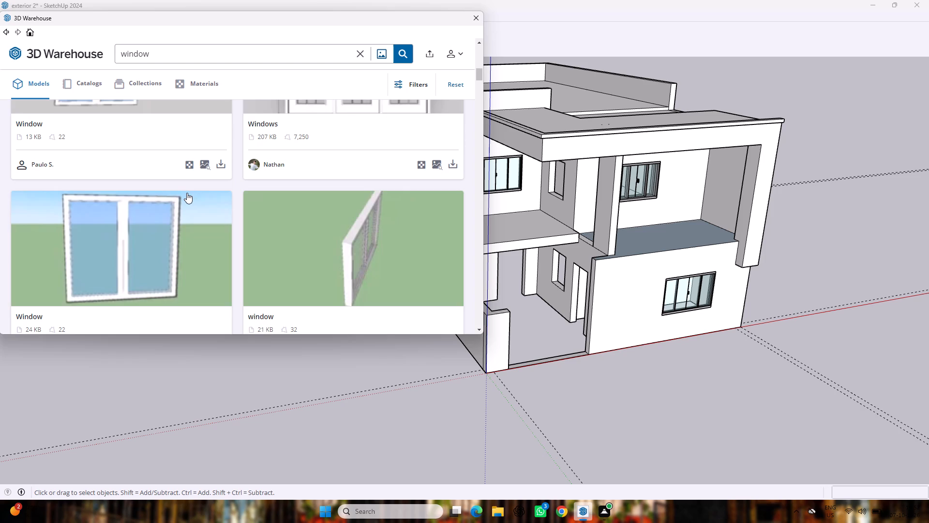
scroll(187, 193, "up", 1)
scroll(187, 193, "down", 10)
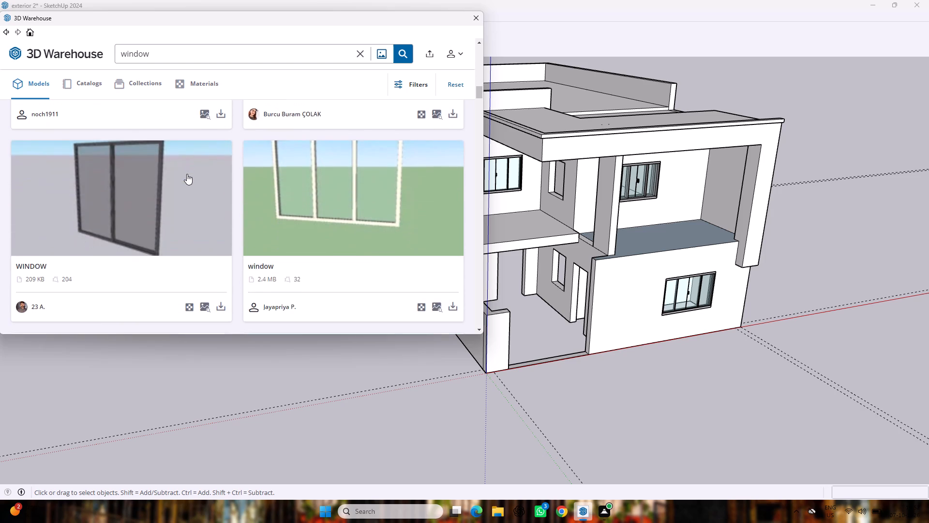
scroll(187, 174, "down", 6)
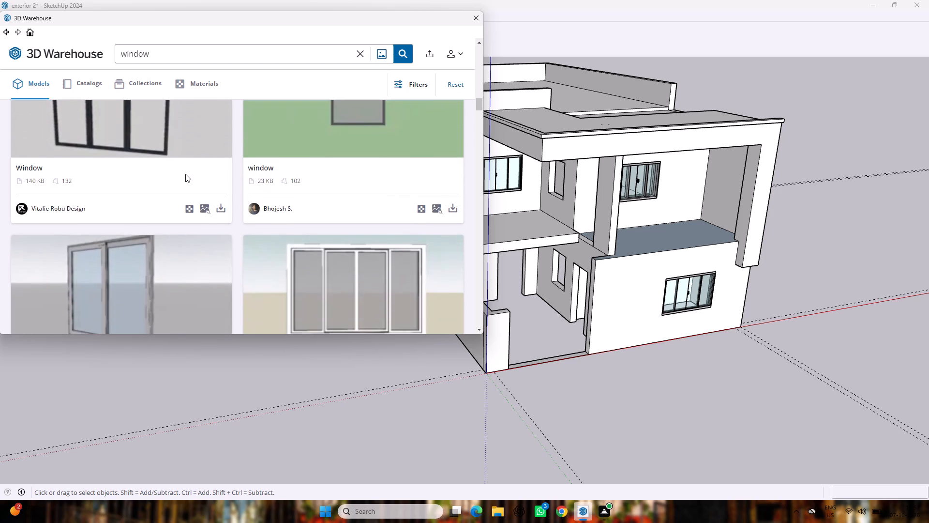
scroll(185, 178, "down", 6)
left_click(118, 187)
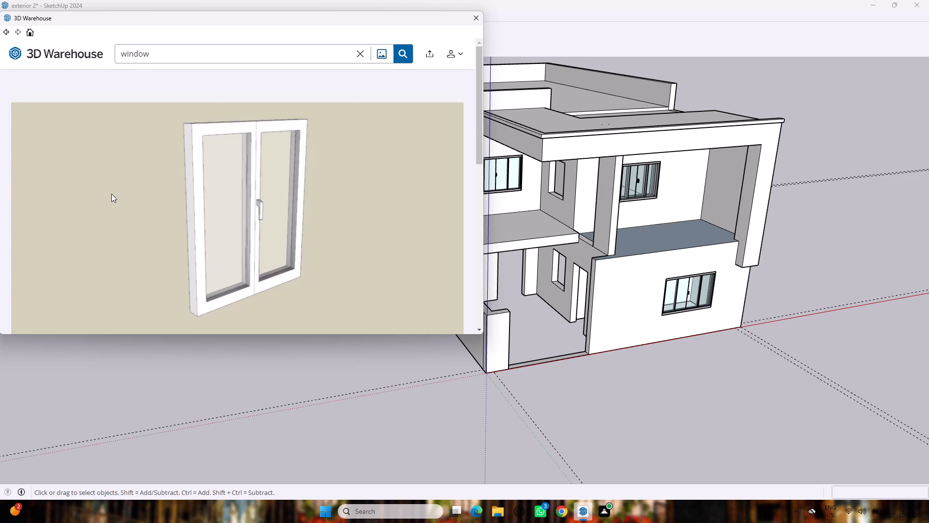
scroll(160, 202, "down", 3)
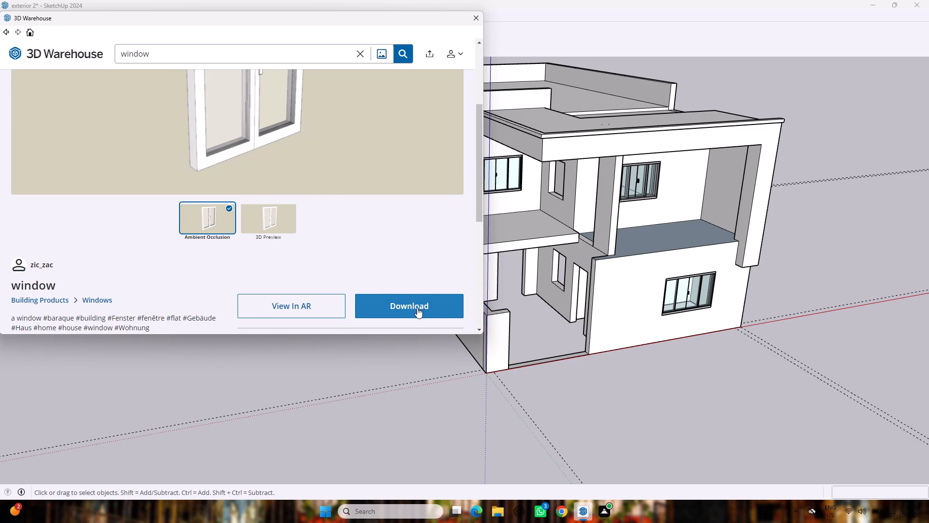
left_click(418, 308)
double_click(210, 189)
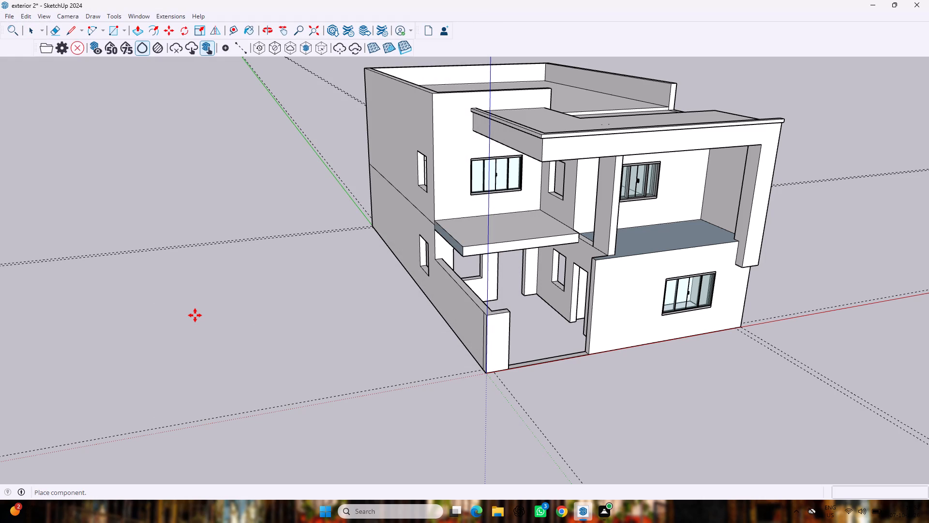
Place the downloaded window on the open ground beside the house, then move it closer to the side wall.
left_click(225, 350)
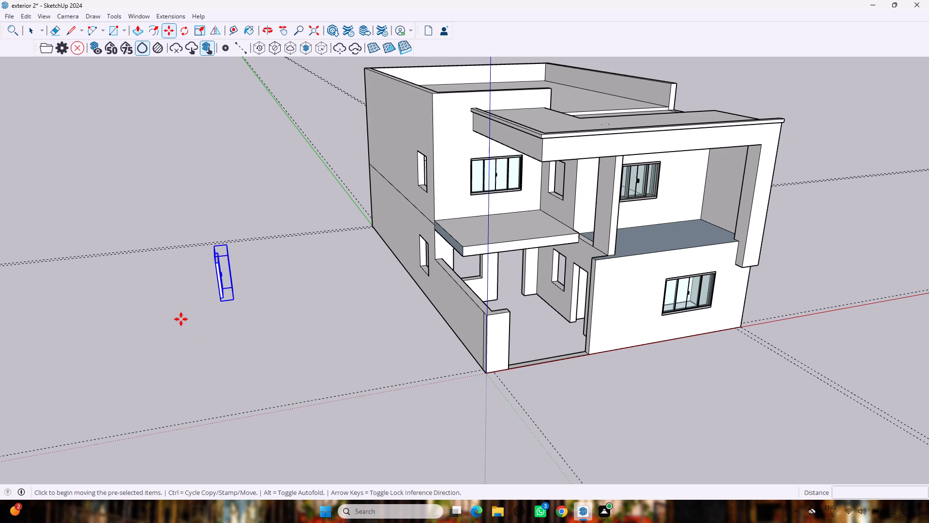
left_click_drag(180, 315, 245, 311)
left_click(245, 311)
key("space")
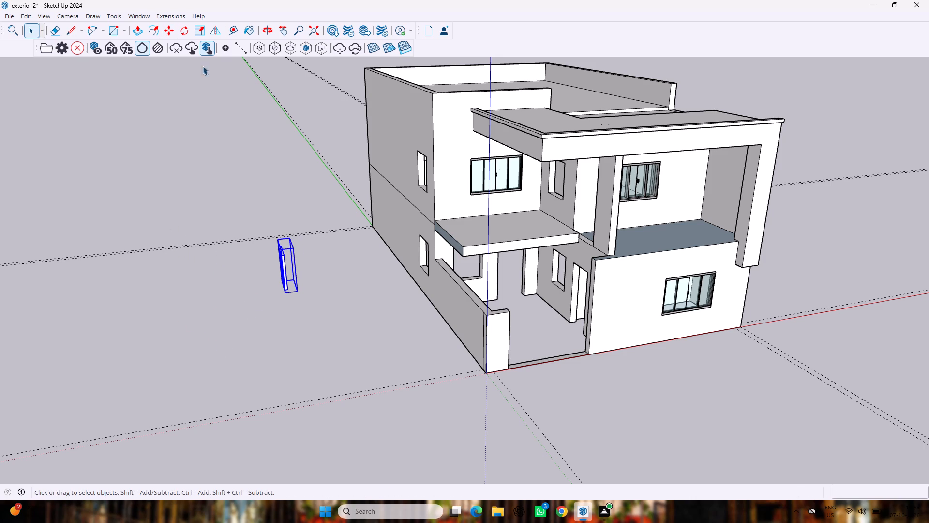
Rotate the placed window about 6.2° around the green axis, pivoting on its bottom corner.
left_click(182, 34)
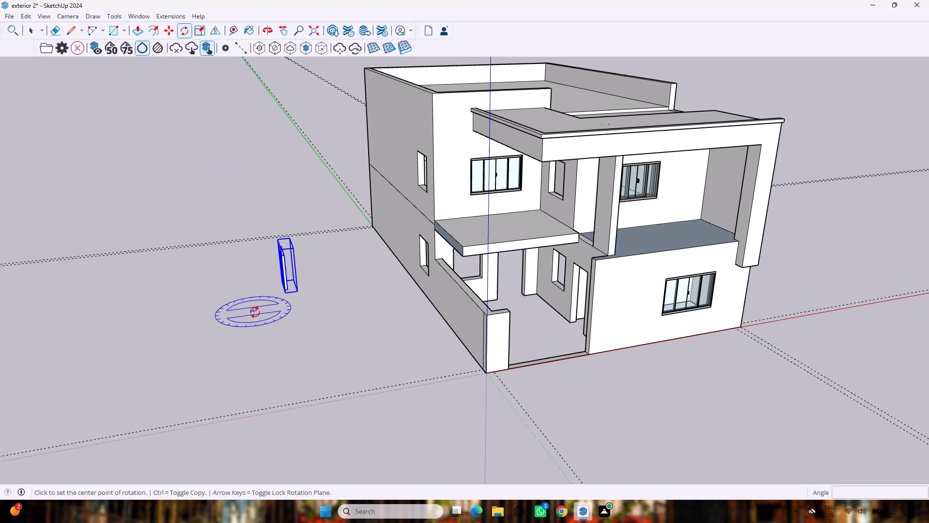
scroll(256, 309, "up", 4)
middle_click_drag(281, 265, 496, 181)
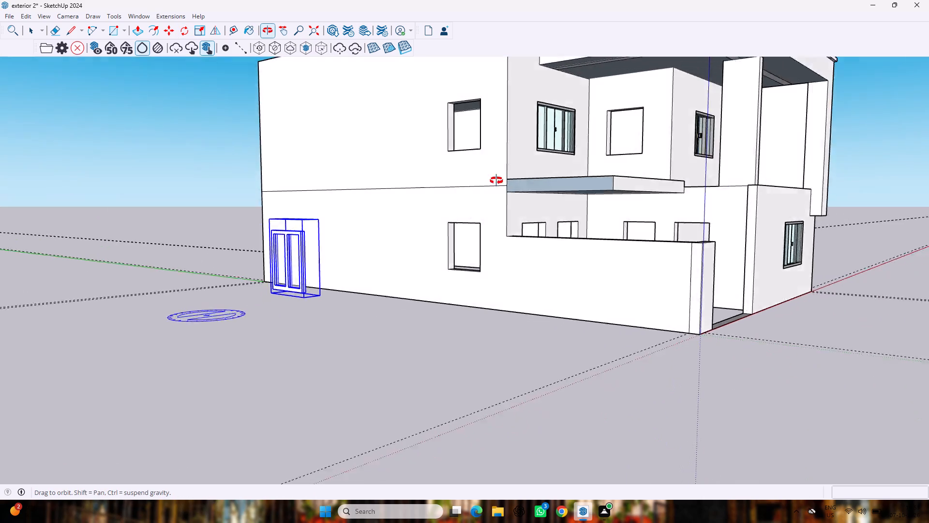
middle_click_drag(496, 181, 632, 294)
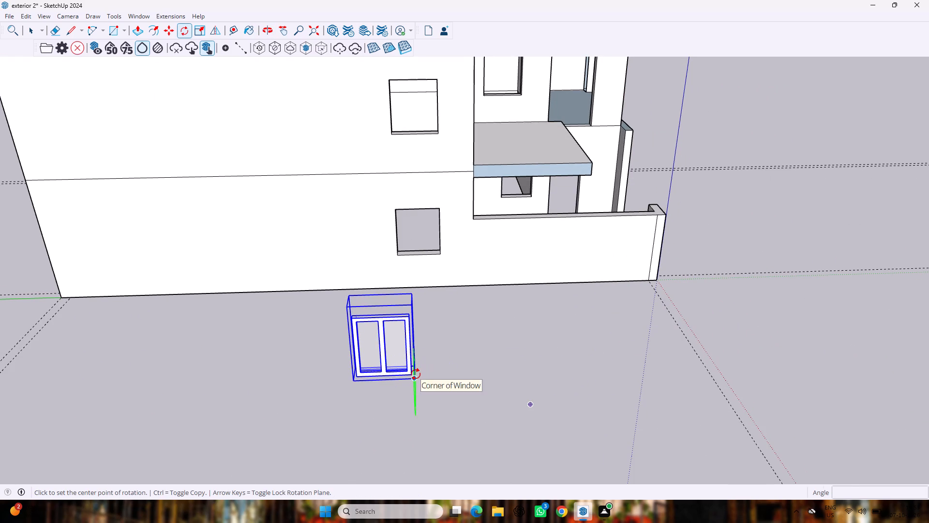
middle_click_drag(524, 352, 280, 339)
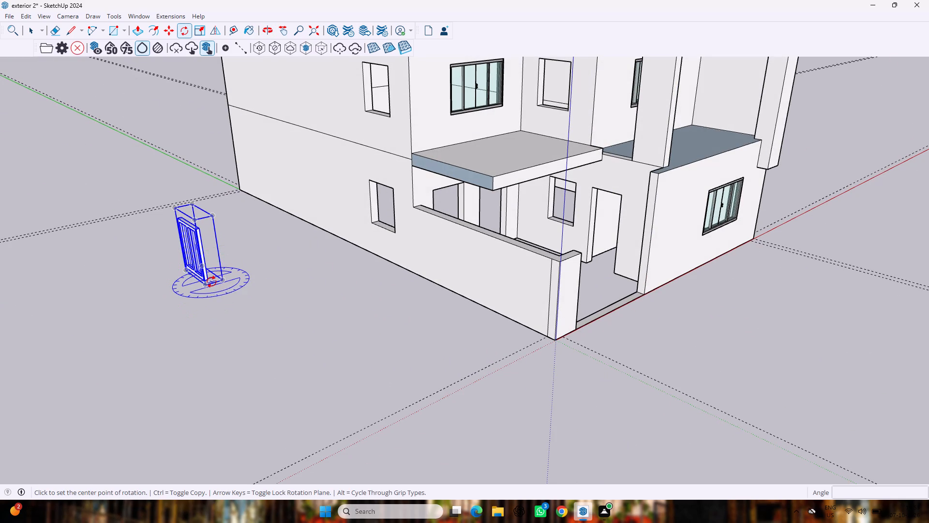
scroll(211, 282, "up", 3)
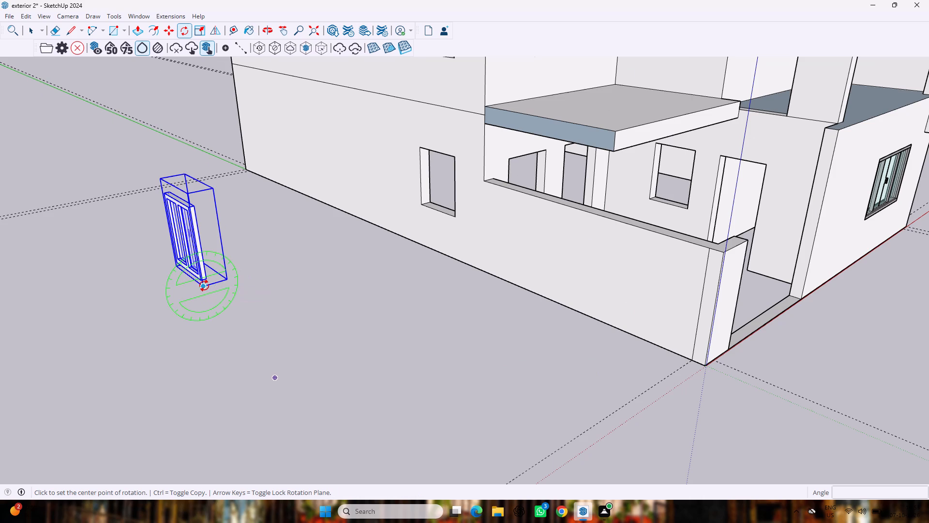
scroll(204, 286, "up", 8)
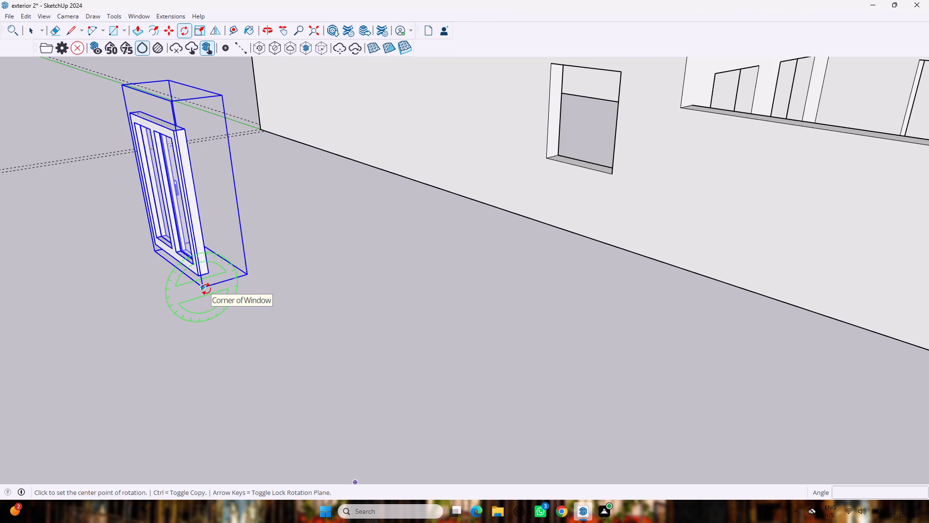
scroll(206, 289, "up", 2)
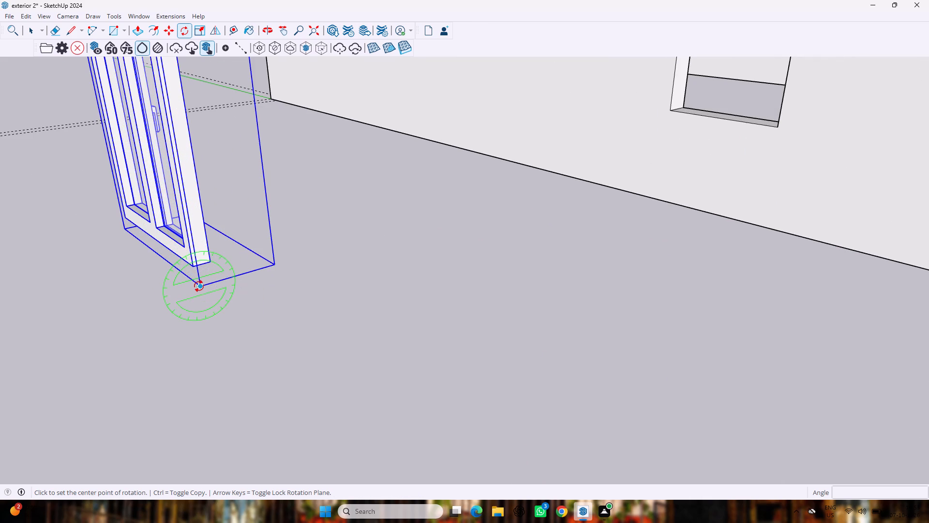
left_click(200, 287)
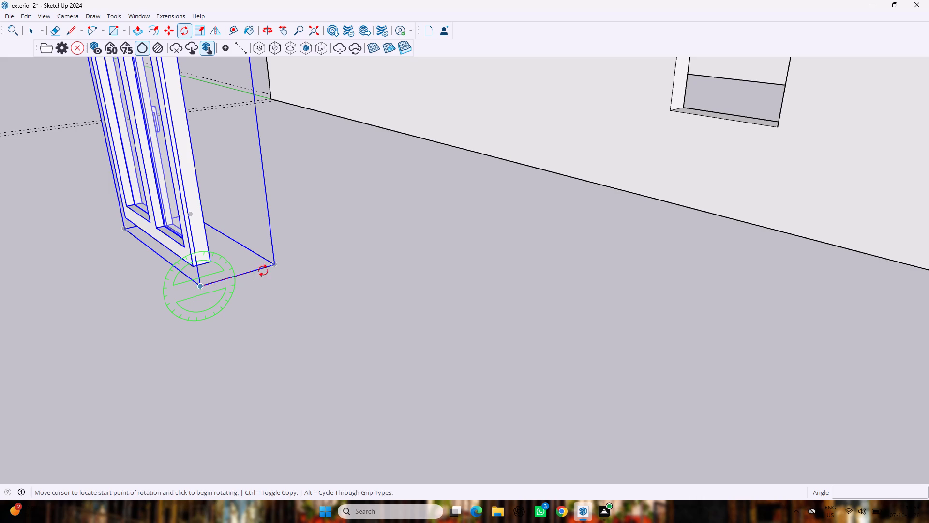
double_click(324, 257)
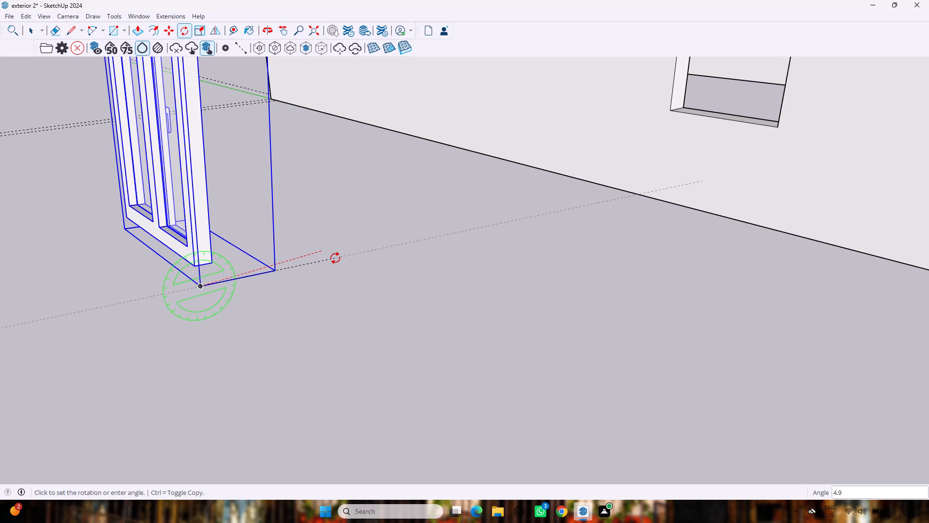
left_click(335, 258)
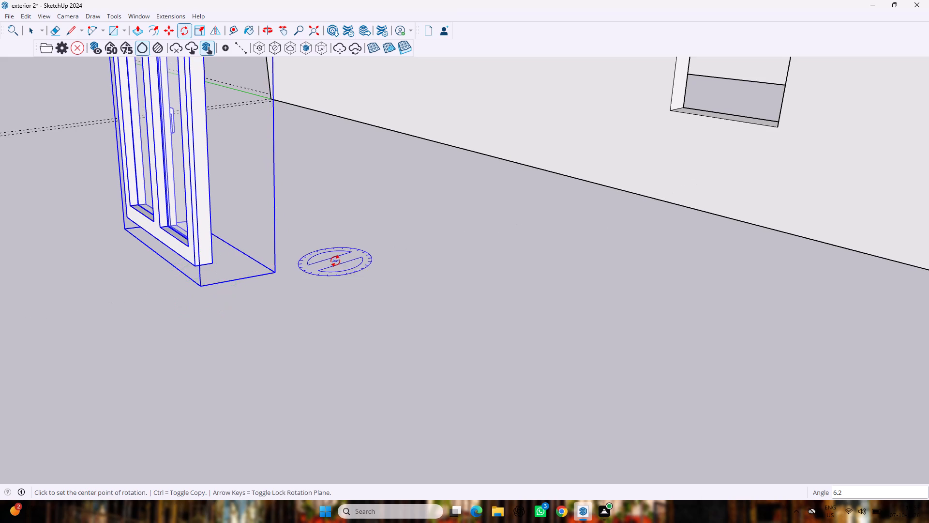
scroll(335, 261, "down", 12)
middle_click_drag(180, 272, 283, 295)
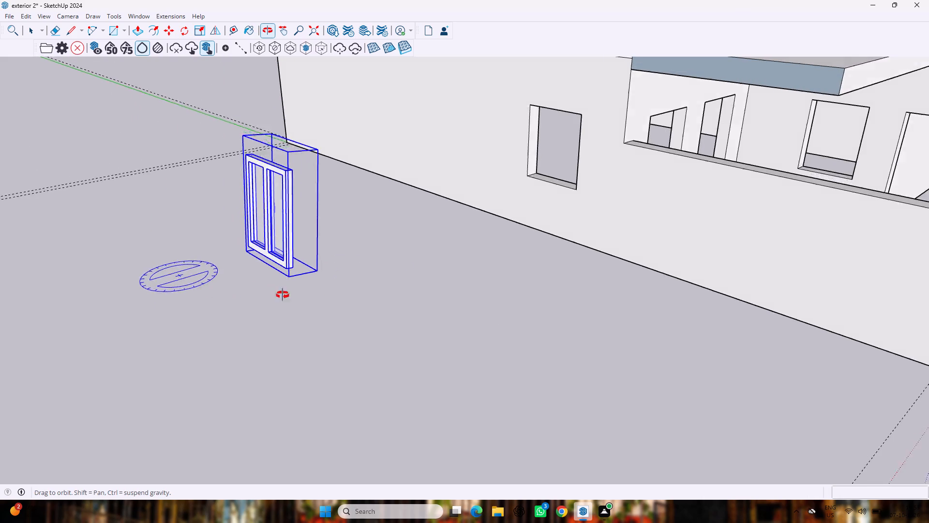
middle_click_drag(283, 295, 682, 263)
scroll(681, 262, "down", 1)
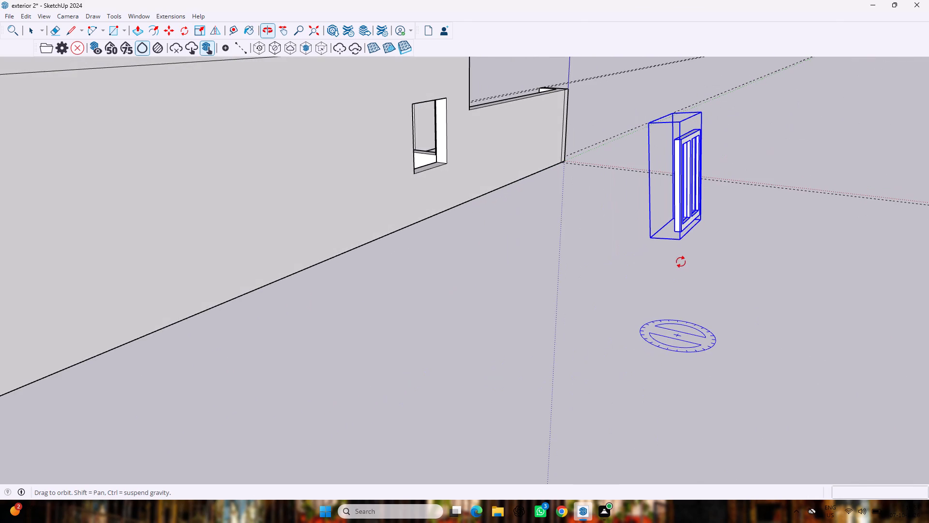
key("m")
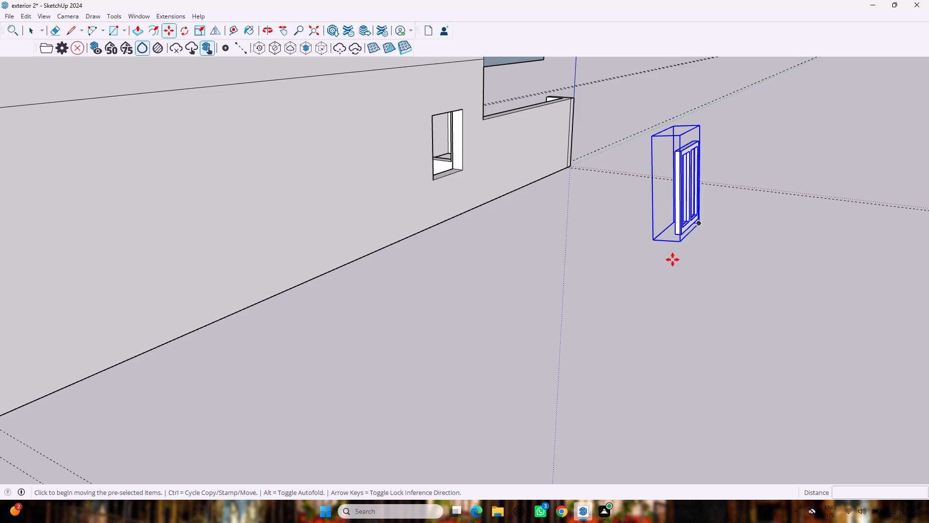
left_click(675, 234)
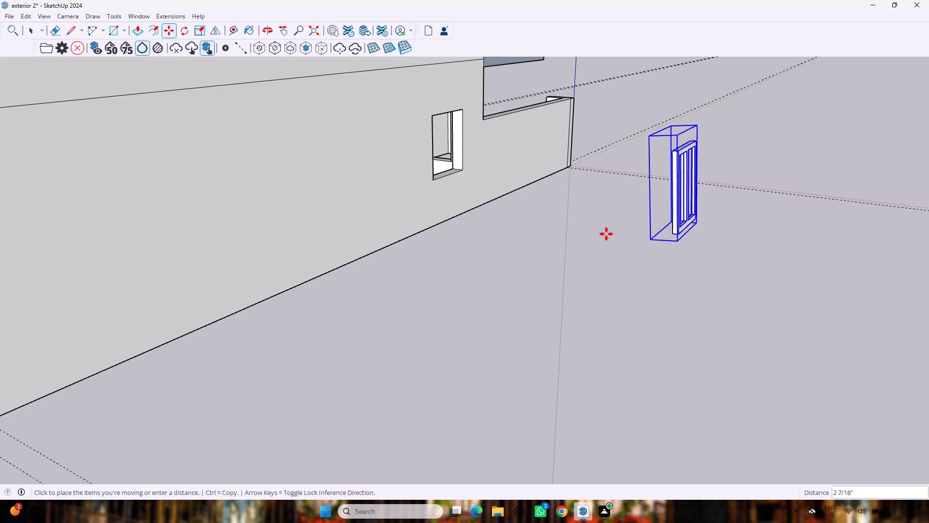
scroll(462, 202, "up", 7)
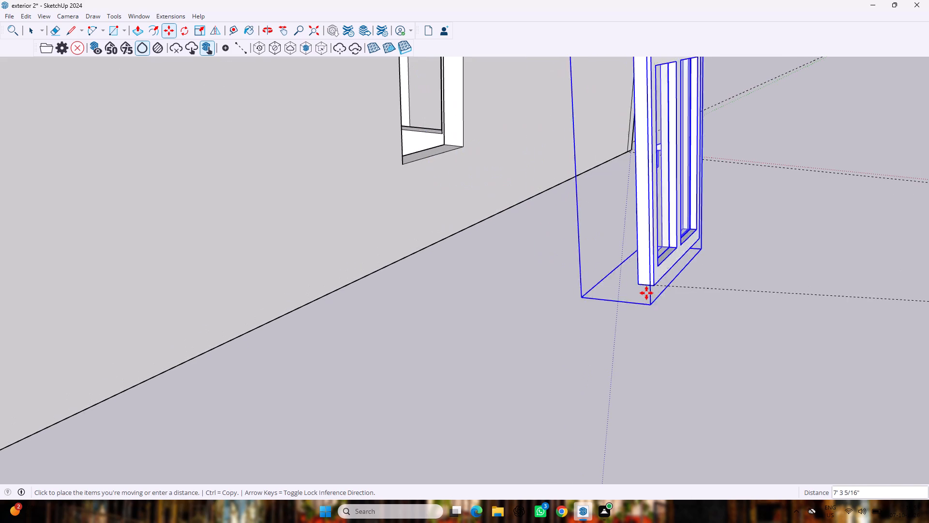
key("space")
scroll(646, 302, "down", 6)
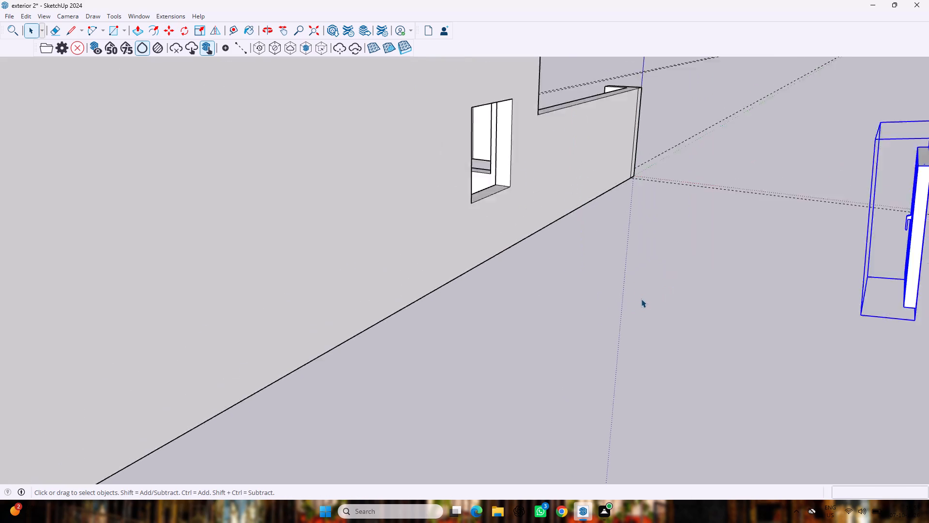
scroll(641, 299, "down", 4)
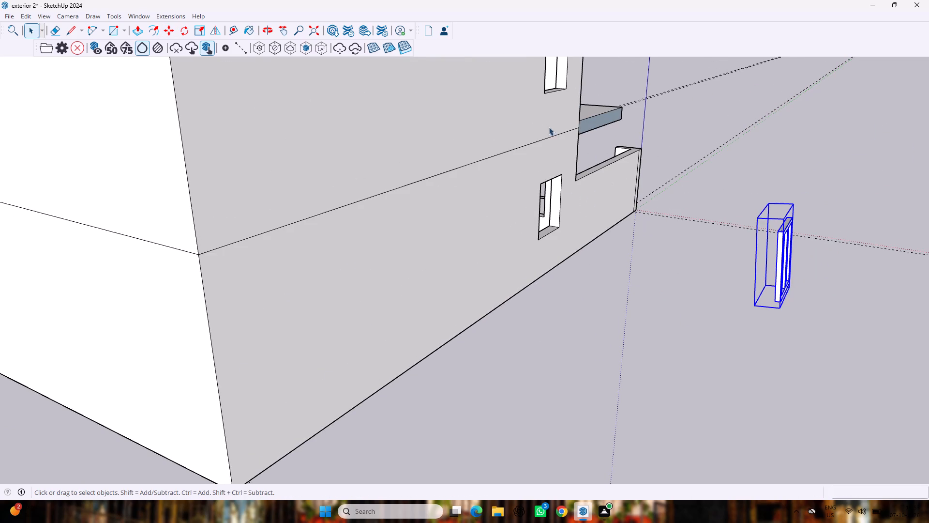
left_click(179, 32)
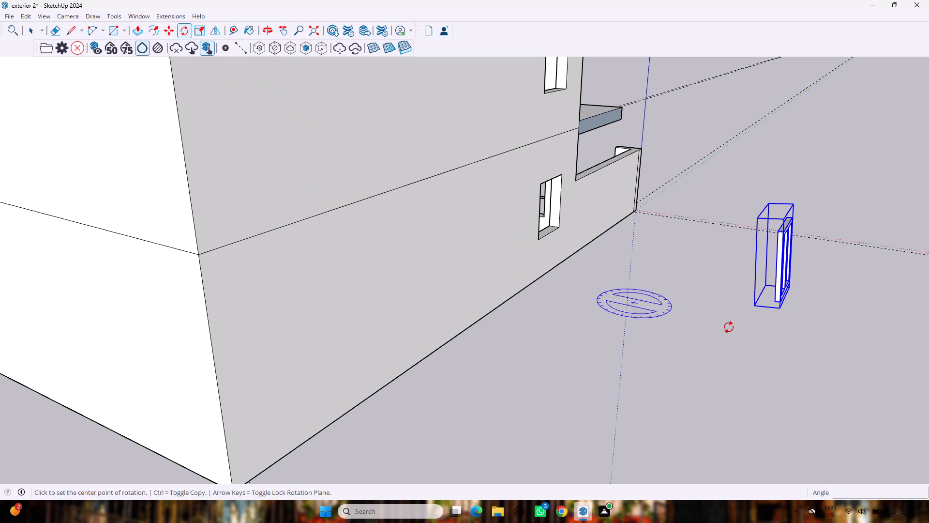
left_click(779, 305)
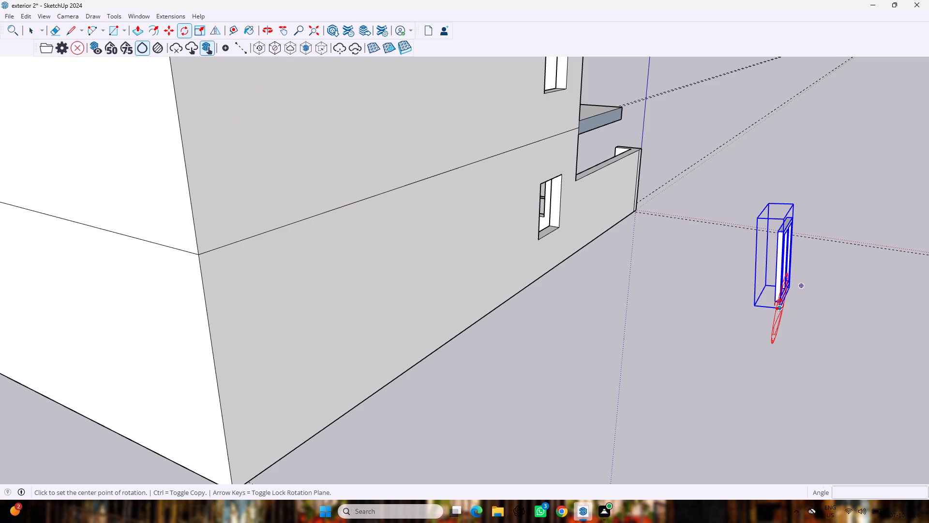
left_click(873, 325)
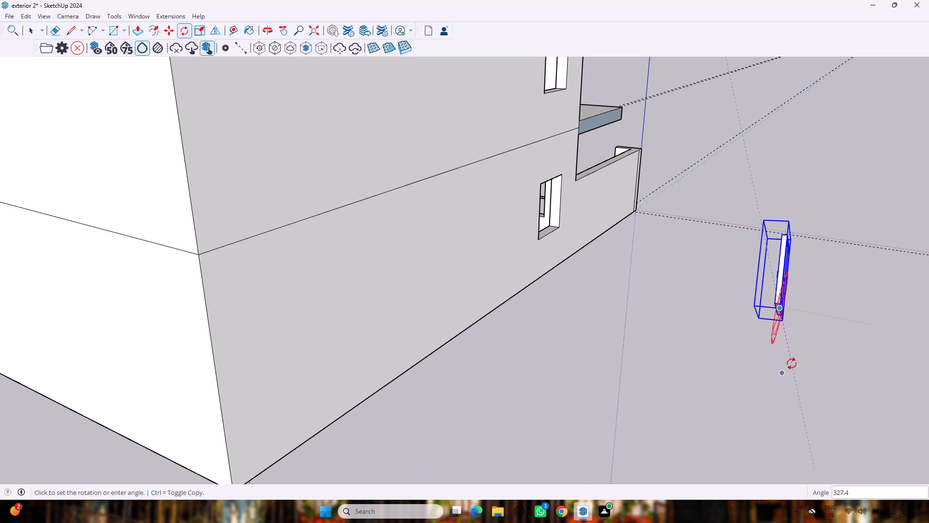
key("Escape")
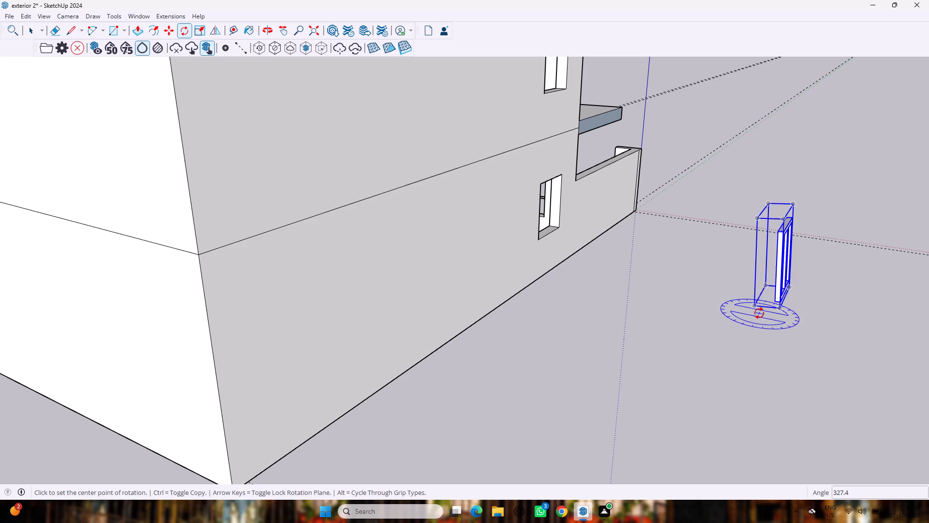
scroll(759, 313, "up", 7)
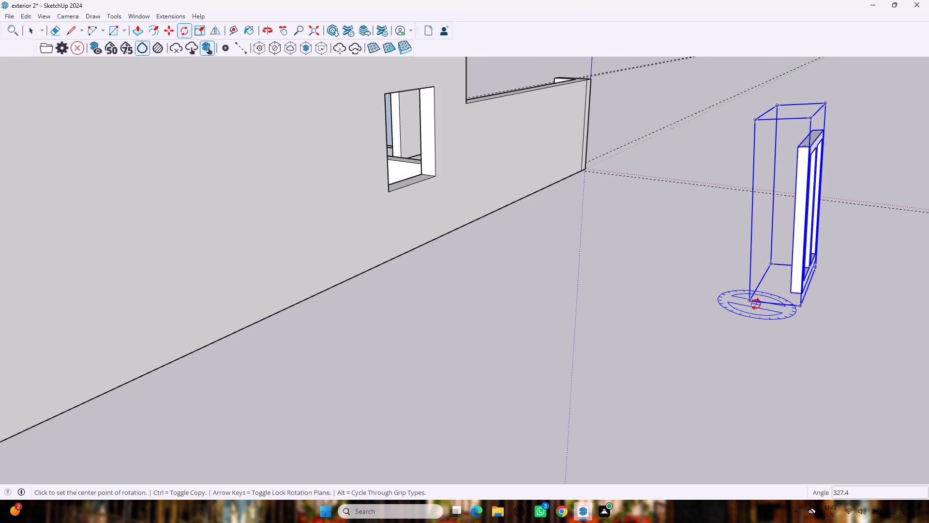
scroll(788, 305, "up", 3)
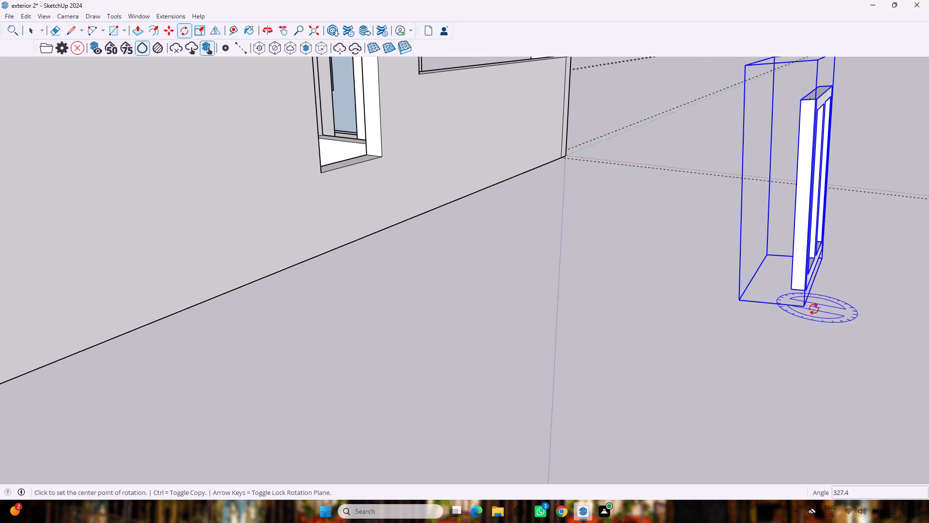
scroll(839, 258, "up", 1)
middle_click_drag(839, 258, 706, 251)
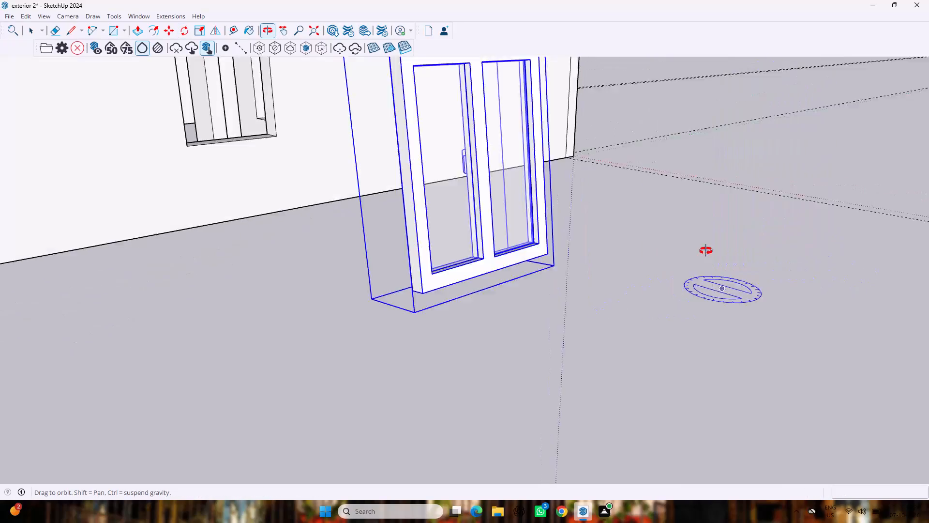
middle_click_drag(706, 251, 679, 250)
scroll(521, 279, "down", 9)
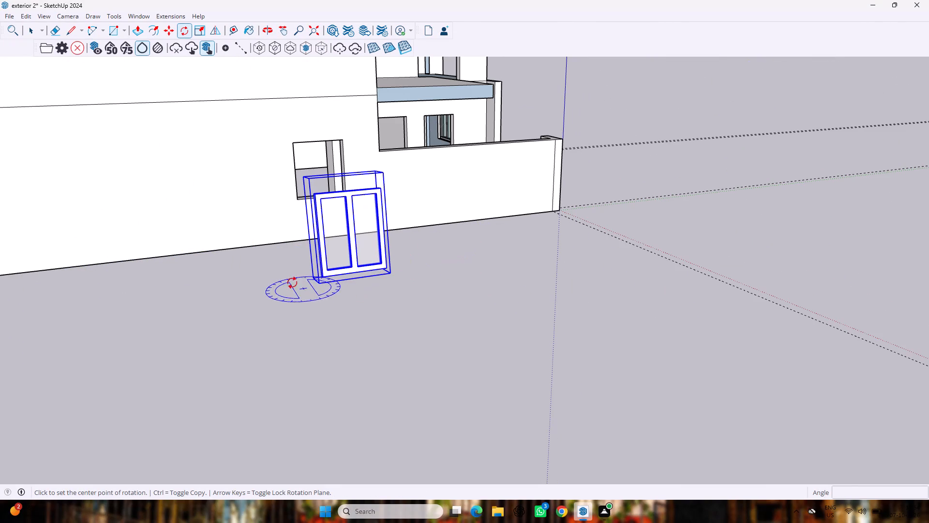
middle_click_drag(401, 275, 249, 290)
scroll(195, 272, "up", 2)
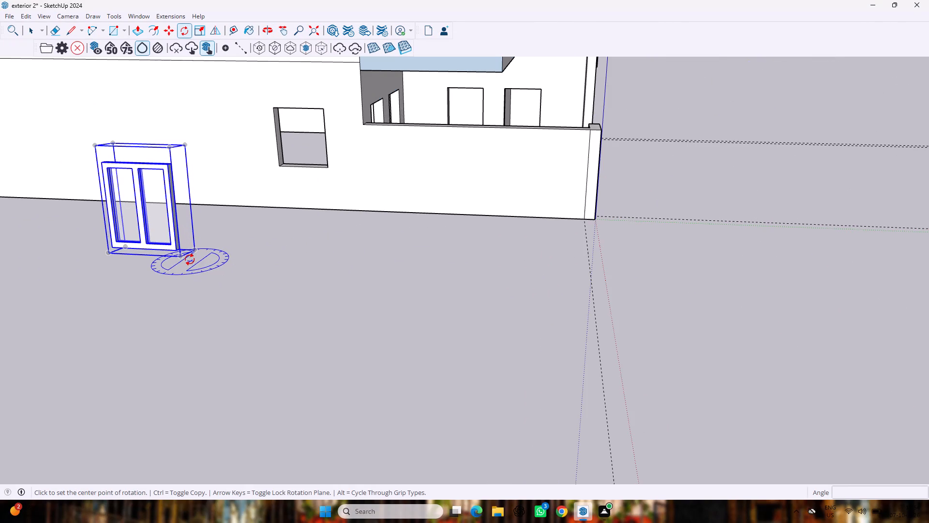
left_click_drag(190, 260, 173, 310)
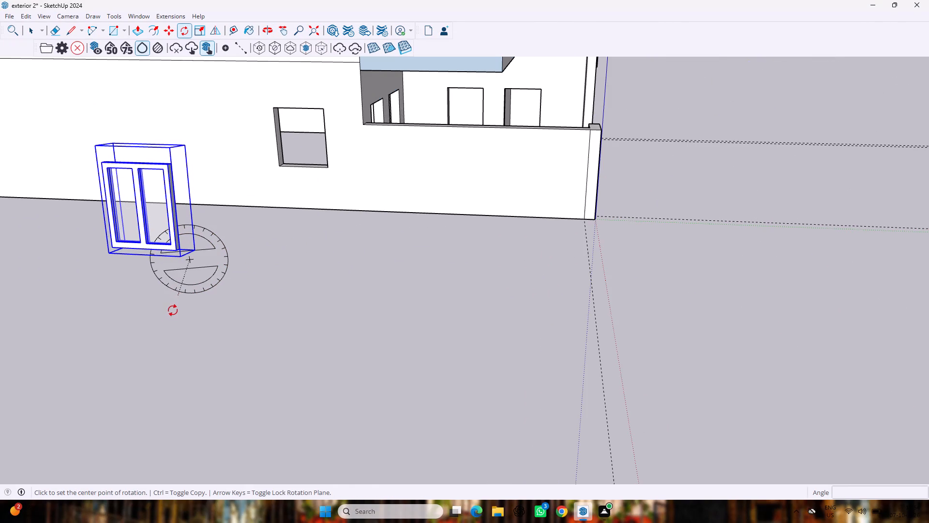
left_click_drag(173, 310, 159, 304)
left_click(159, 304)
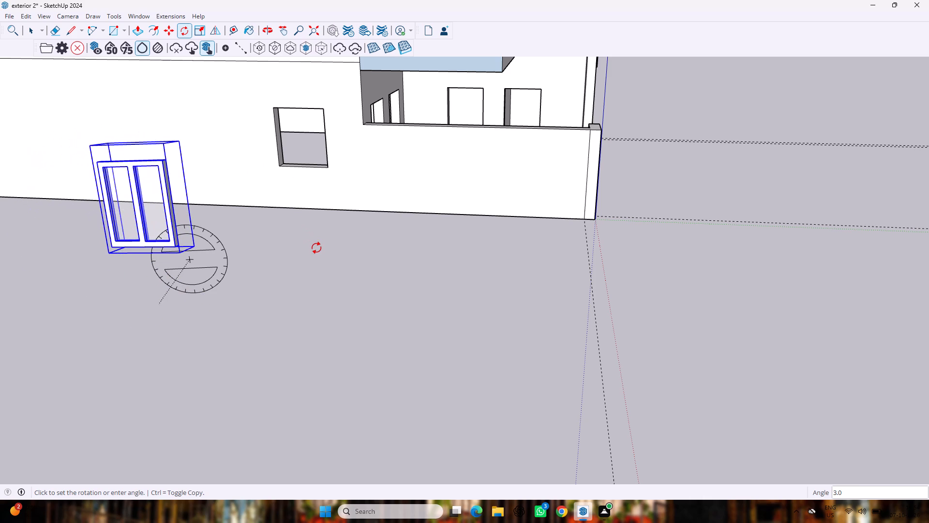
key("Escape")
Undo the earlier rotation, move and placement of the downloaded two-pane window until it is removed from the model.
key("ctrl+z")
key("ctrl+z")
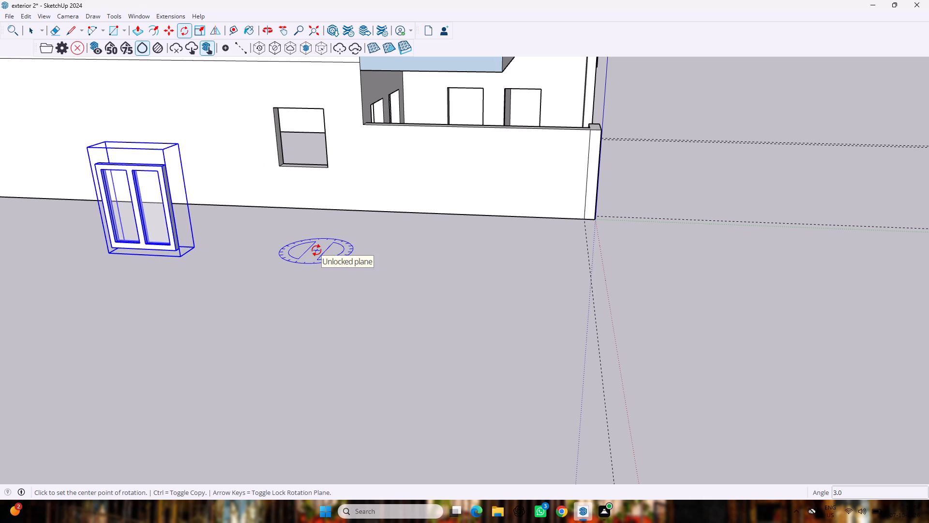
key("ctrl+z")
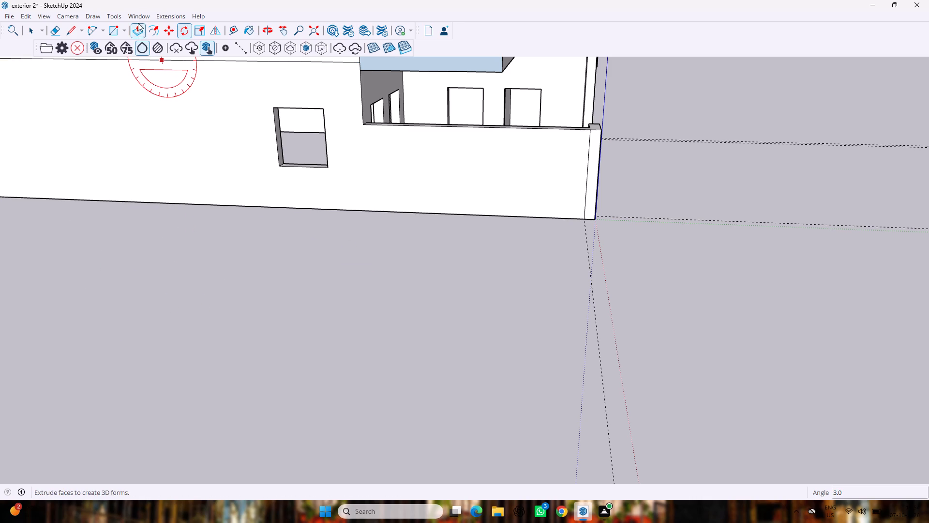
Open 3D Warehouse again and search its models for "window".
left_click(138, 14)
left_click(167, 88)
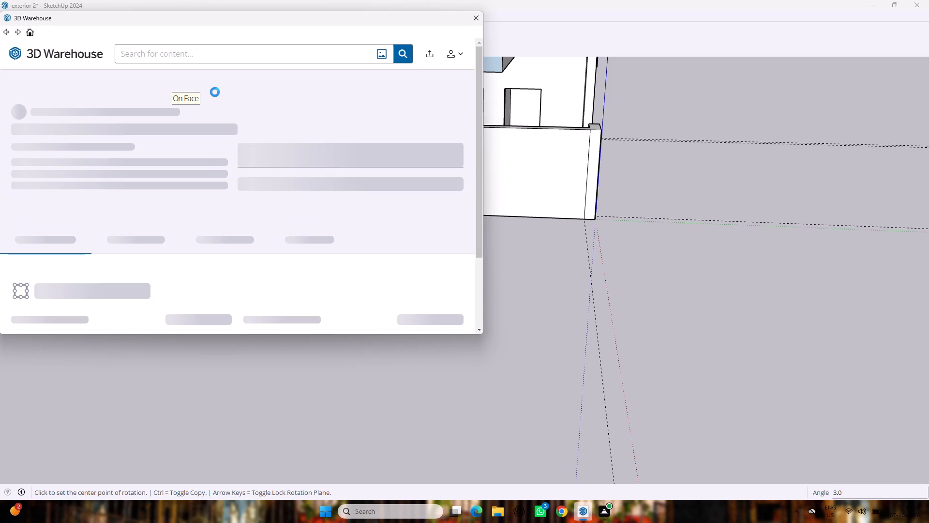
left_click(213, 58)
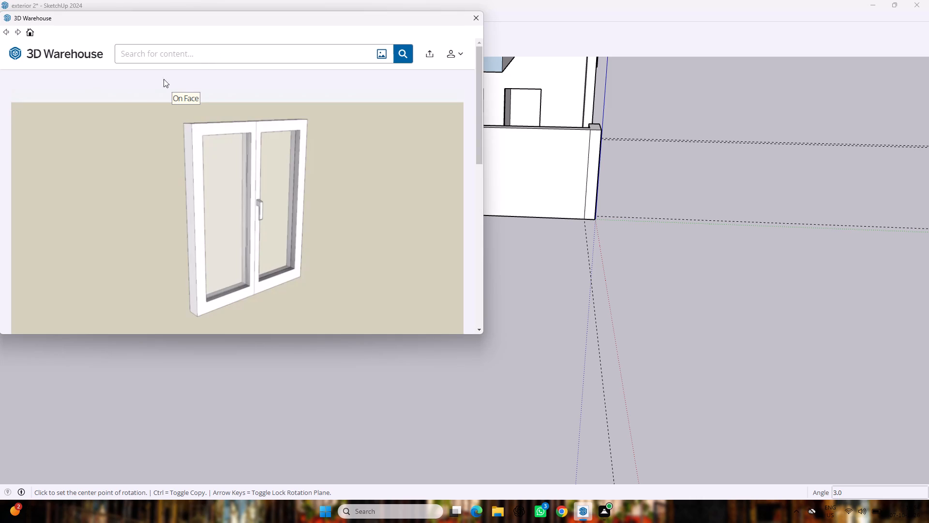
key("w")
type("indow")
key("Return")
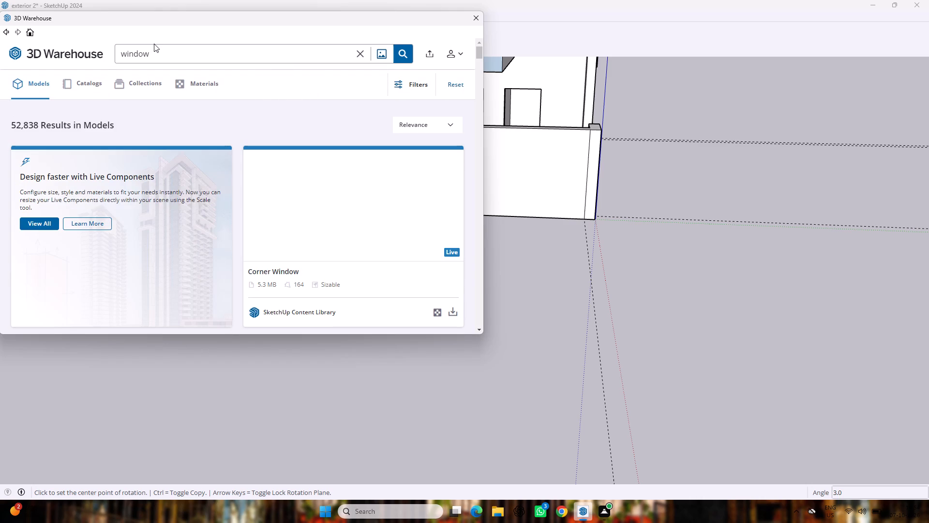
Browse the window collections and load the two-panel window shown against a green wall directly into the house model.
scroll(81, 154, "down", 5)
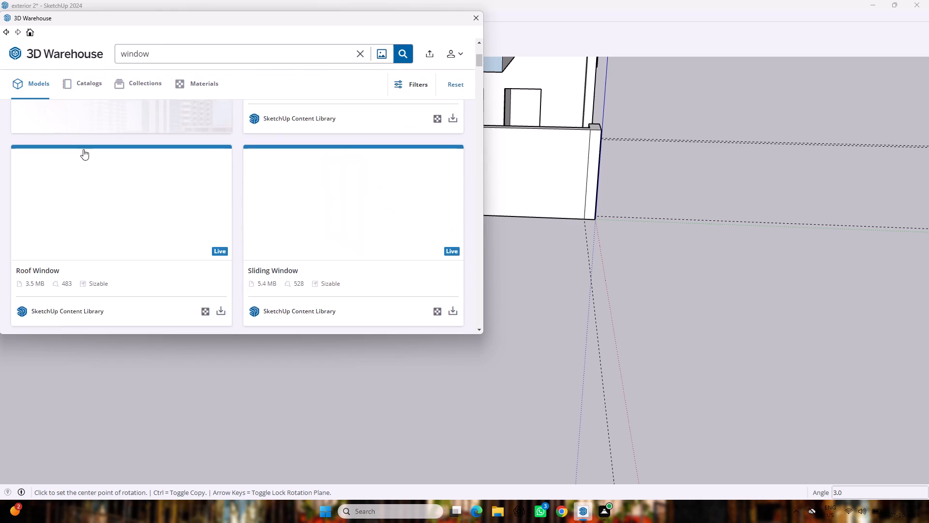
scroll(83, 149, "down", 2)
left_click(132, 88)
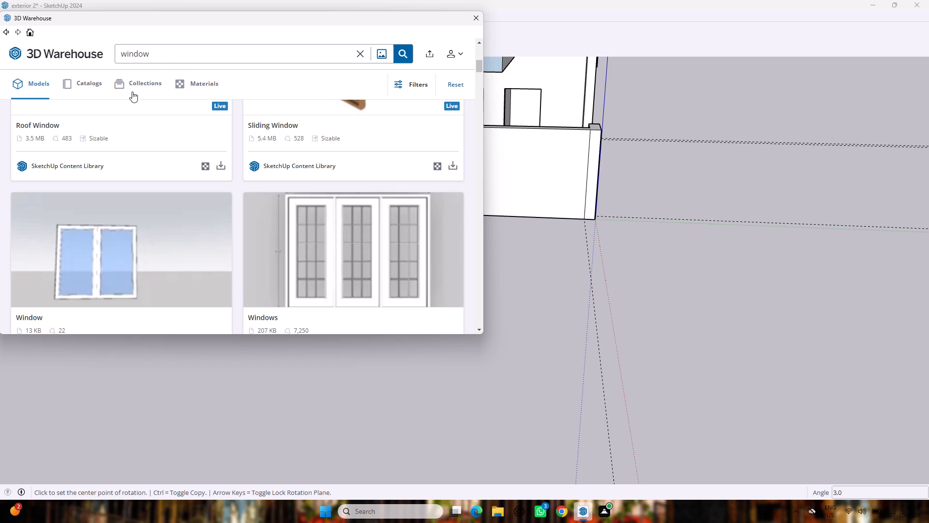
scroll(127, 147, "down", 3)
scroll(127, 147, "up", 3)
left_click(125, 158)
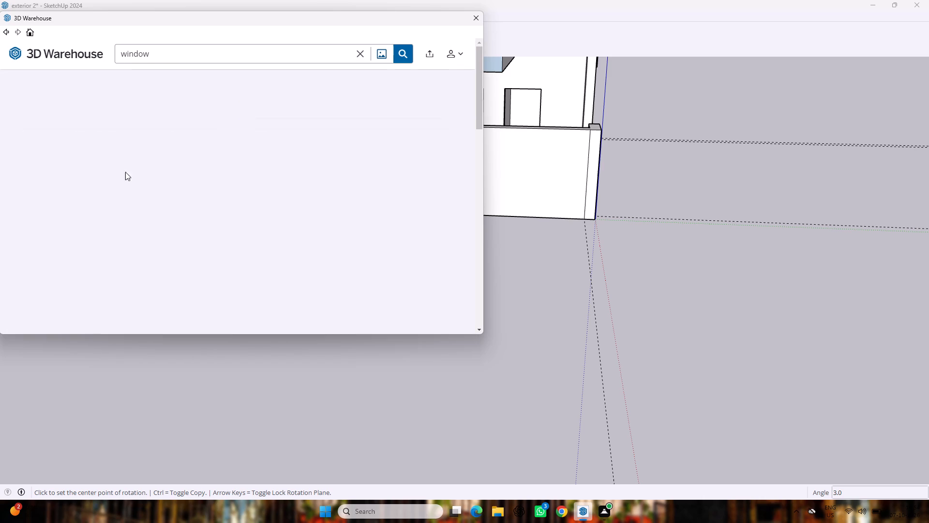
scroll(344, 248, "down", 3)
left_click(225, 256)
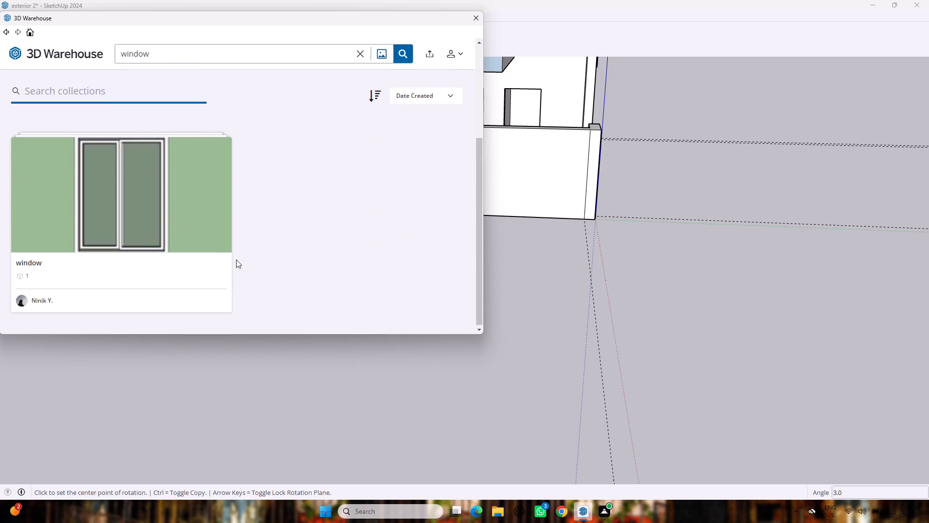
left_click(115, 209)
scroll(267, 269, "down", 3)
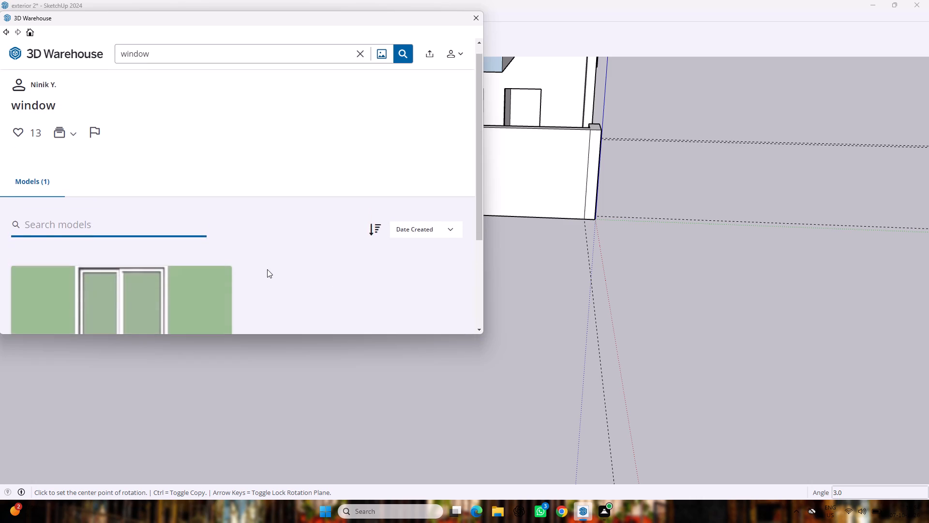
scroll(267, 269, "down", 1)
left_click(223, 295)
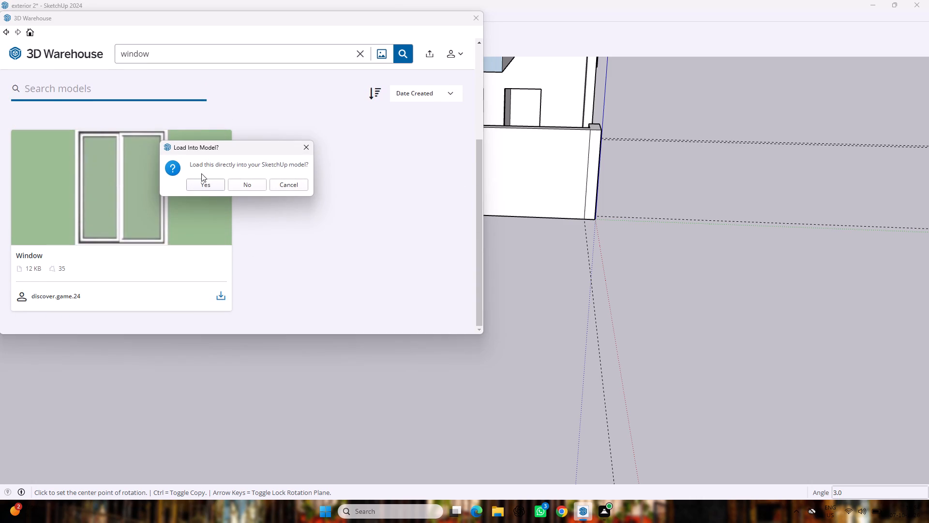
left_click(206, 189)
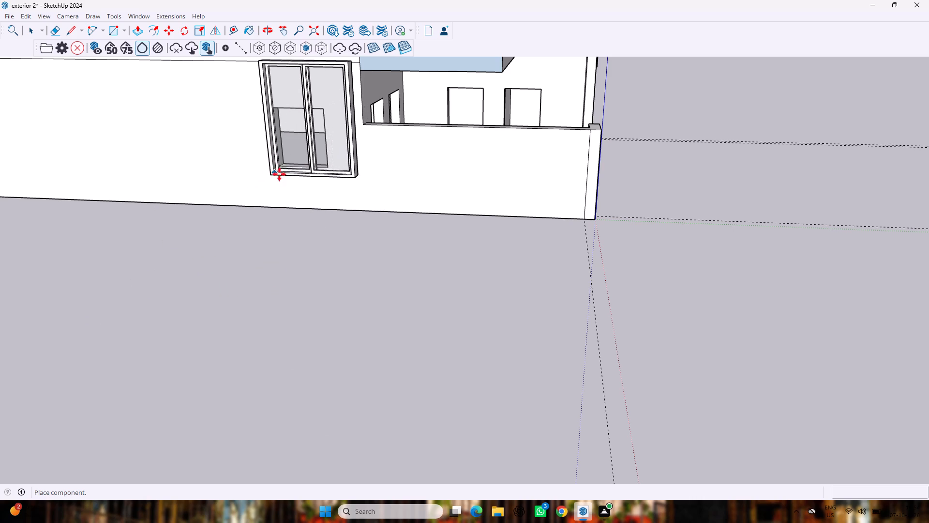
Place the downloaded two-panel window at the lower-left corner of the ground-floor window opening in the side wall.
scroll(306, 157, "up", 7)
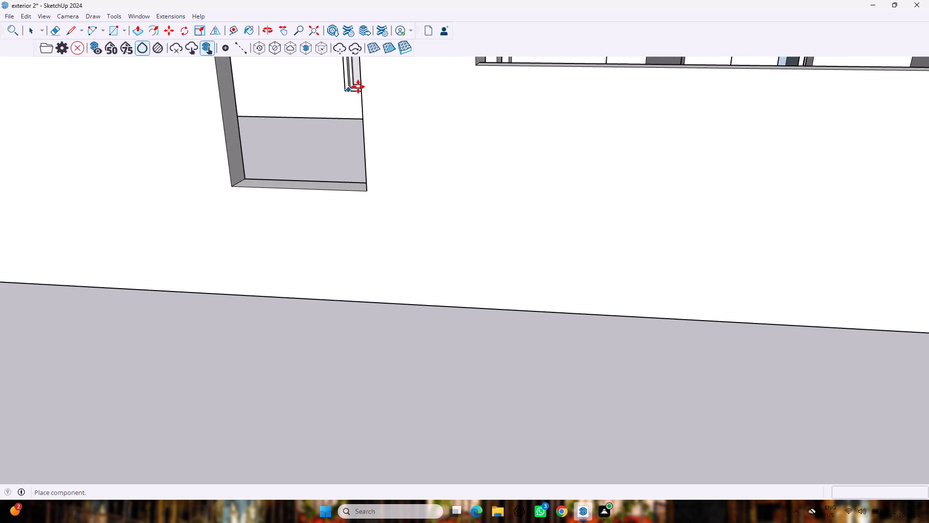
scroll(285, 172, "up", 3)
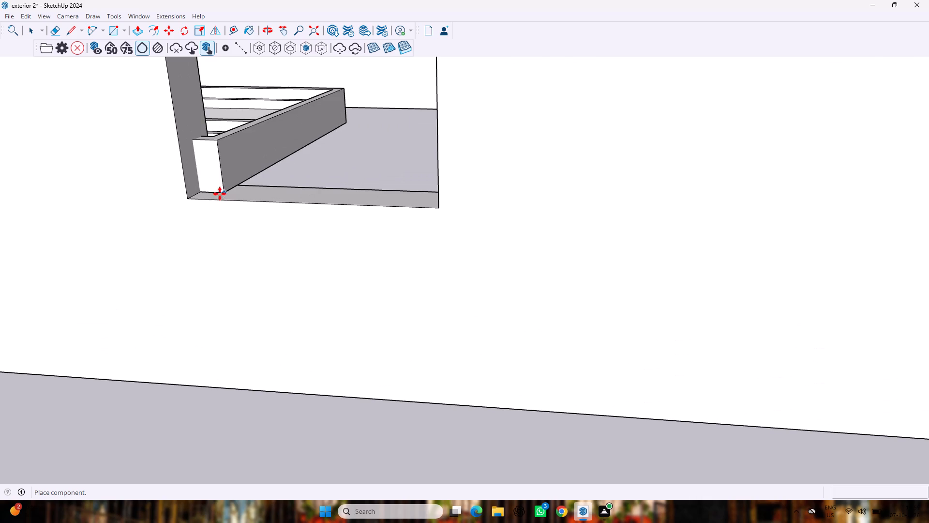
scroll(202, 202, "down", 4)
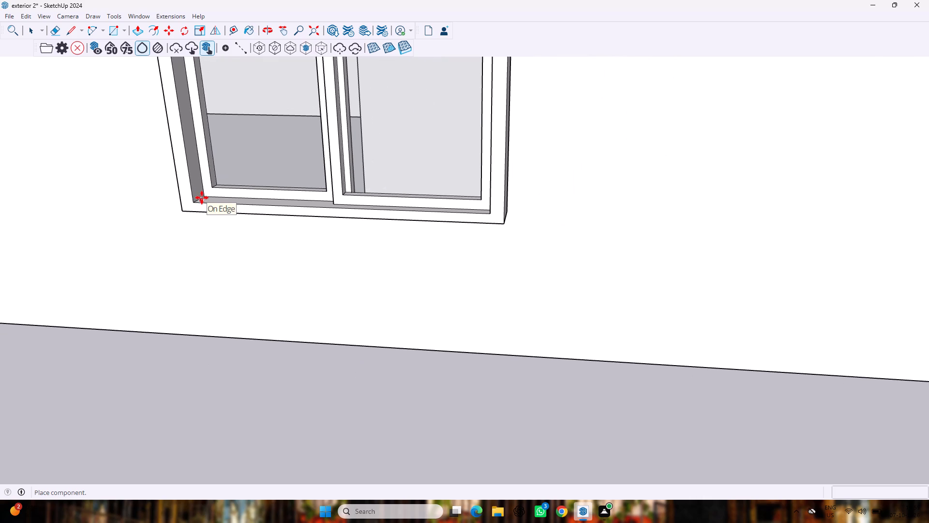
left_click(202, 198)
Scale the placed two-panel window vertically to about 0.53 so its top meets the top of the ground-floor opening.
scroll(262, 228, "down", 9)
scroll(375, 231, "down", 3)
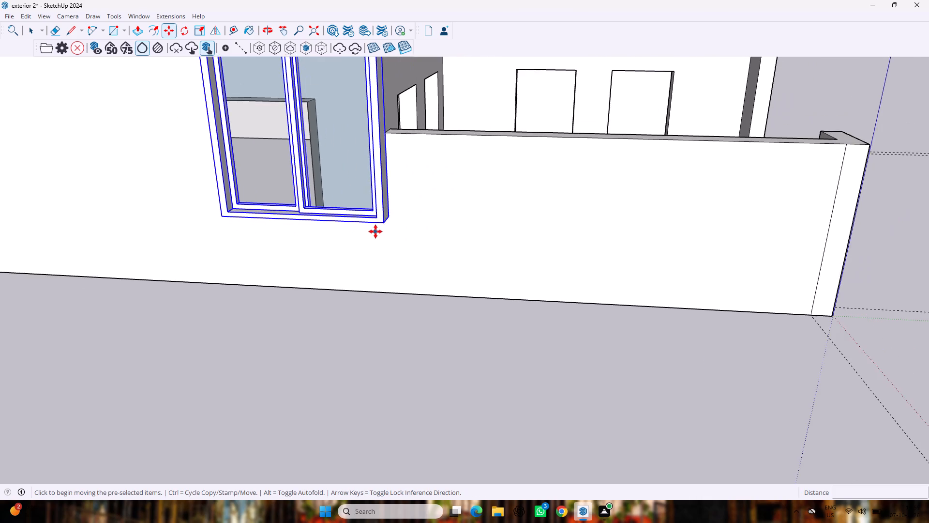
scroll(375, 231, "down", 3)
key("s")
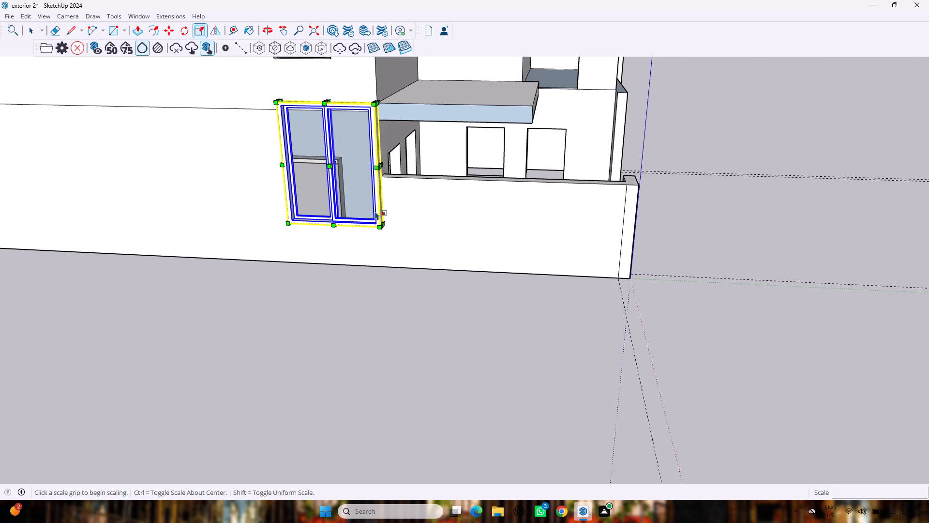
scroll(320, 96, "up", 2)
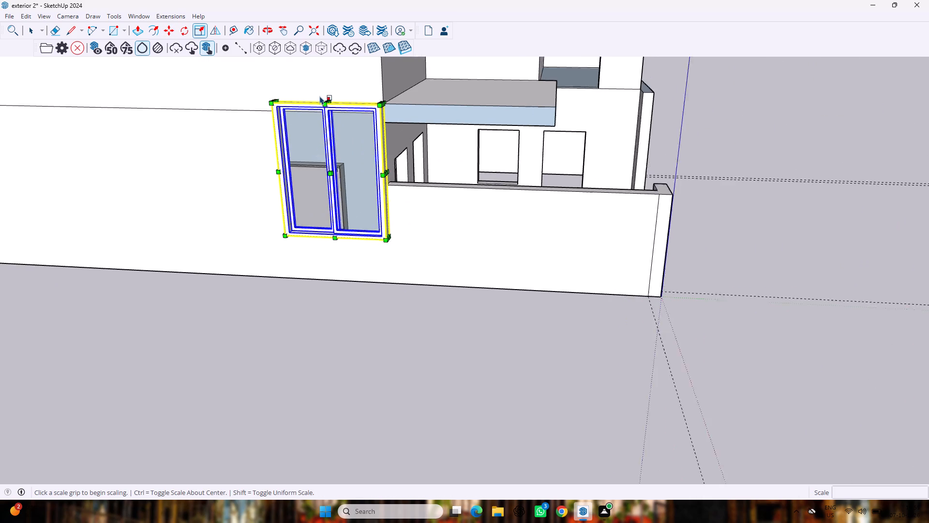
scroll(320, 96, "up", 2)
middle_click_drag(319, 90, 319, 143)
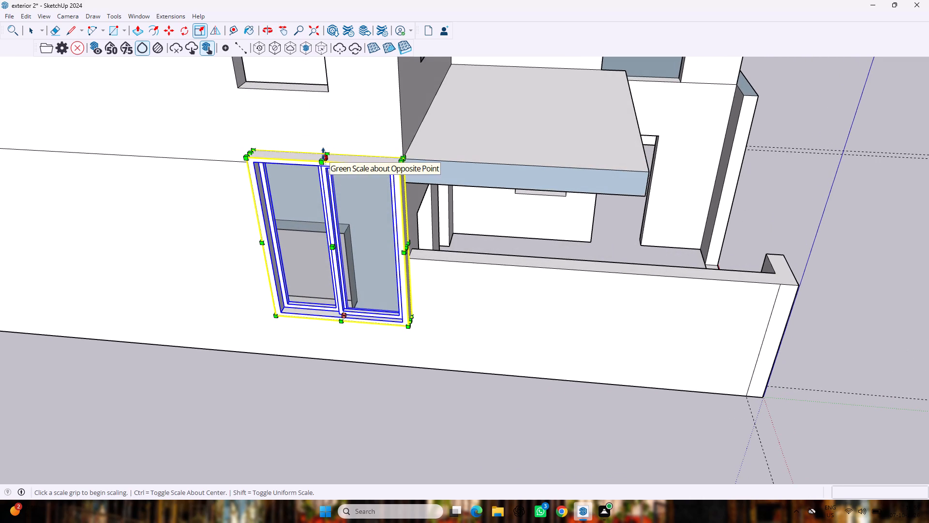
left_click(323, 154)
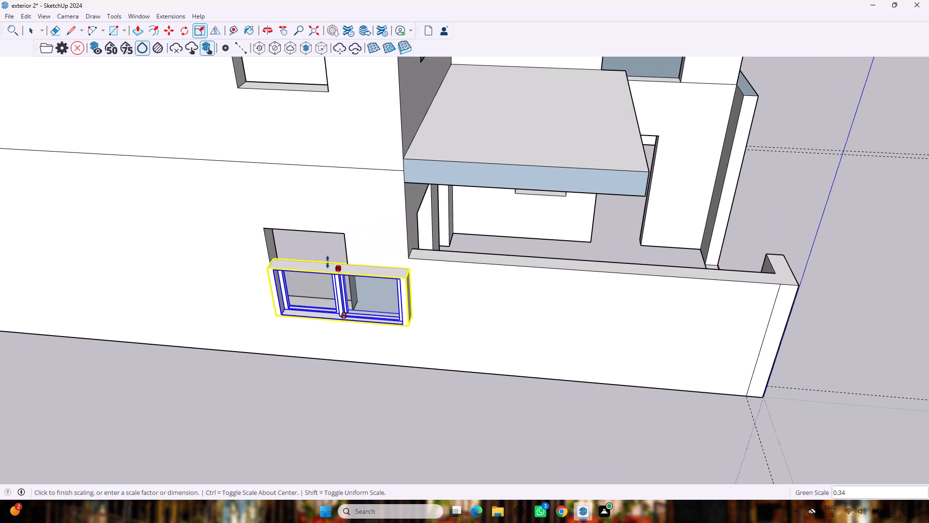
left_click(327, 239)
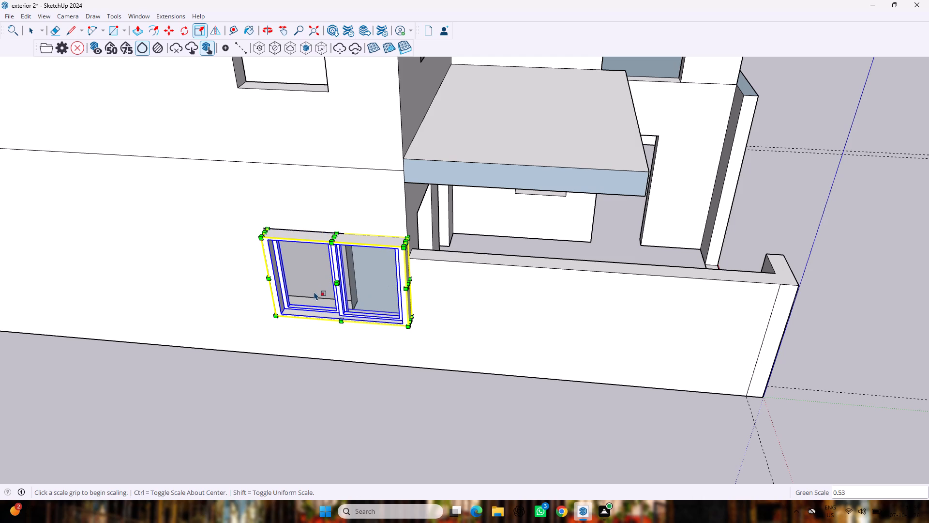
Move the window by its lower-left front corner onto the outer lower-left corner of the side-wall opening.
key("m")
scroll(295, 295, "up", 4)
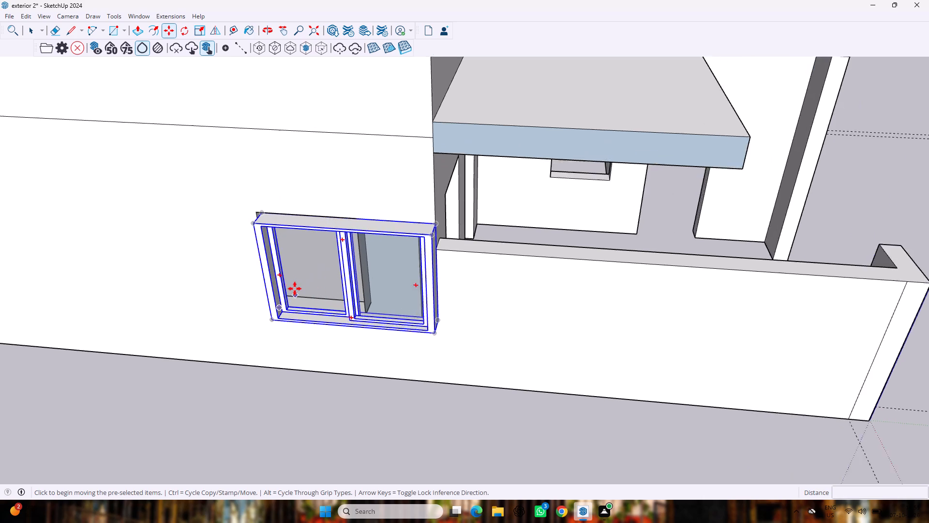
scroll(295, 289, "up", 9)
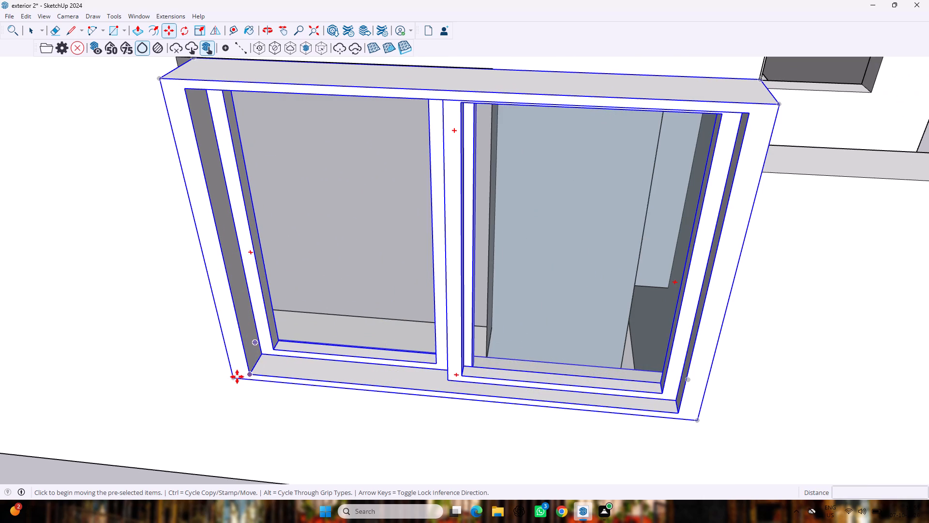
left_click(235, 378)
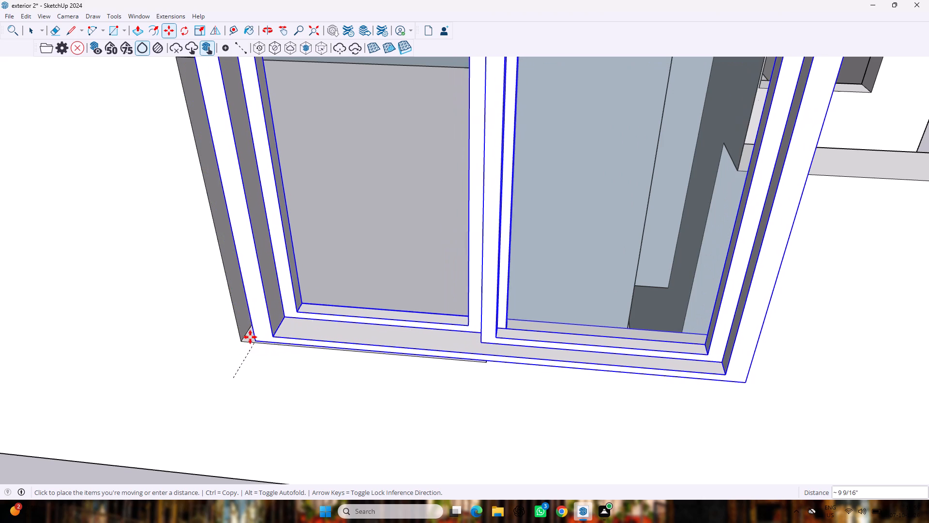
left_click(241, 340)
Scale the window's width to about 0.5 so its free side aligns with the opposite edge of the opening.
scroll(438, 334, "down", 5)
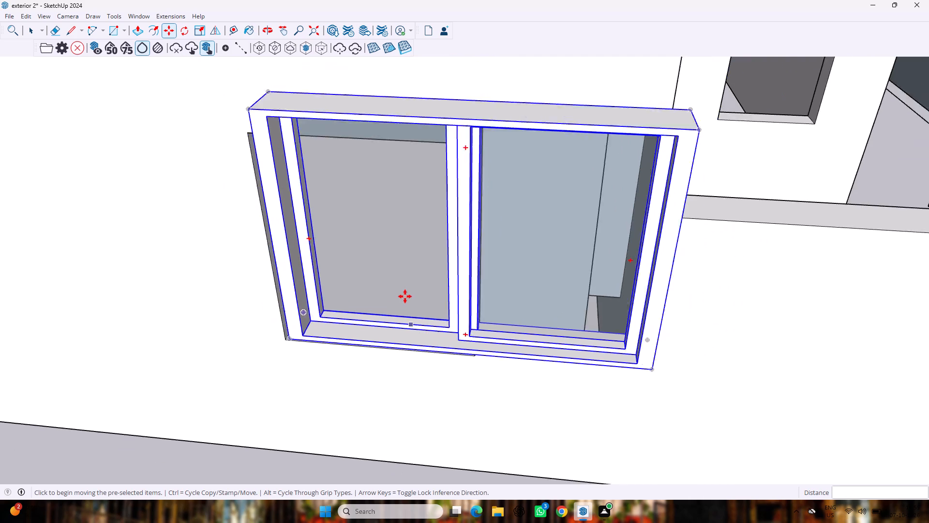
scroll(405, 296, "down", 4)
key("s")
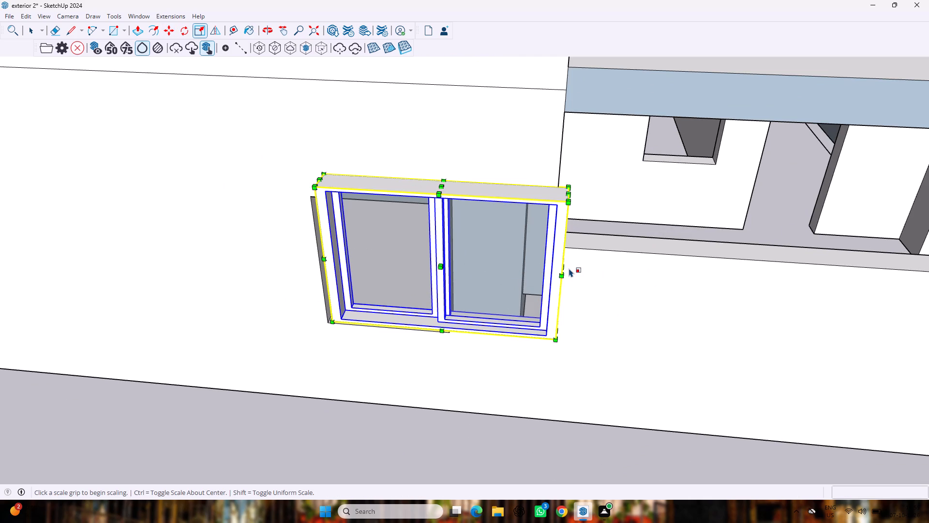
left_click_drag(563, 263, 490, 254)
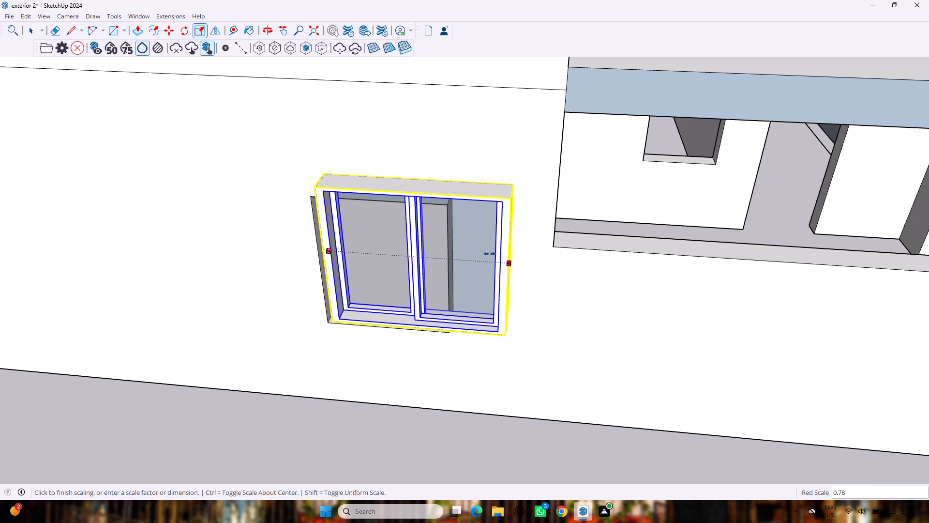
left_click_drag(490, 254, 445, 266)
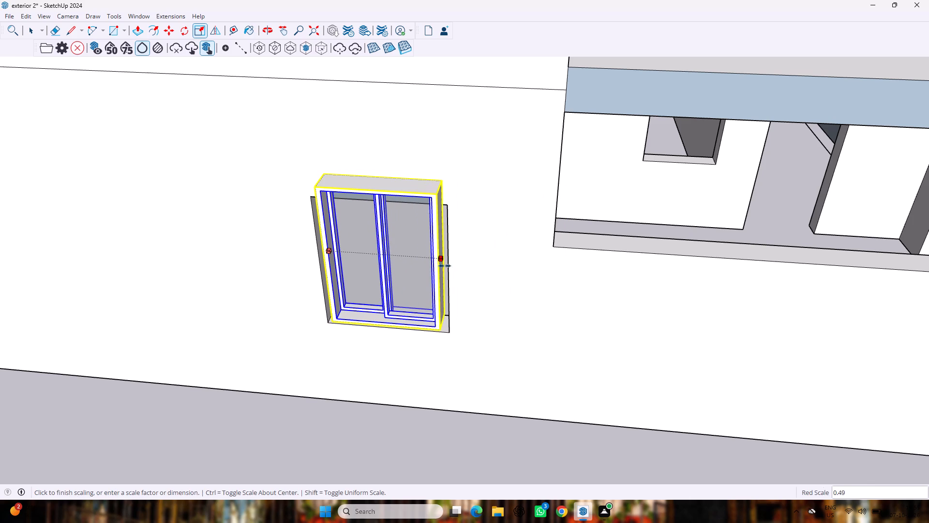
left_click_drag(445, 266, 447, 267)
left_click(447, 267)
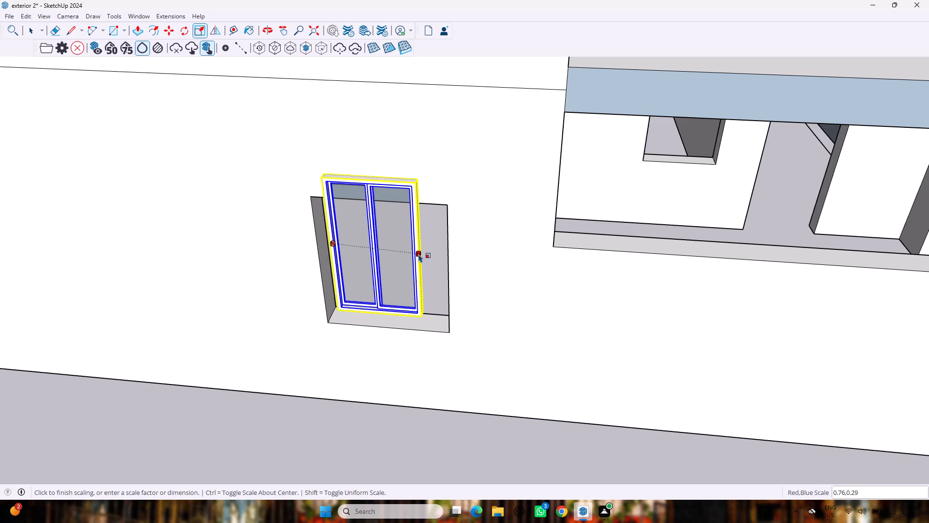
key("Escape")
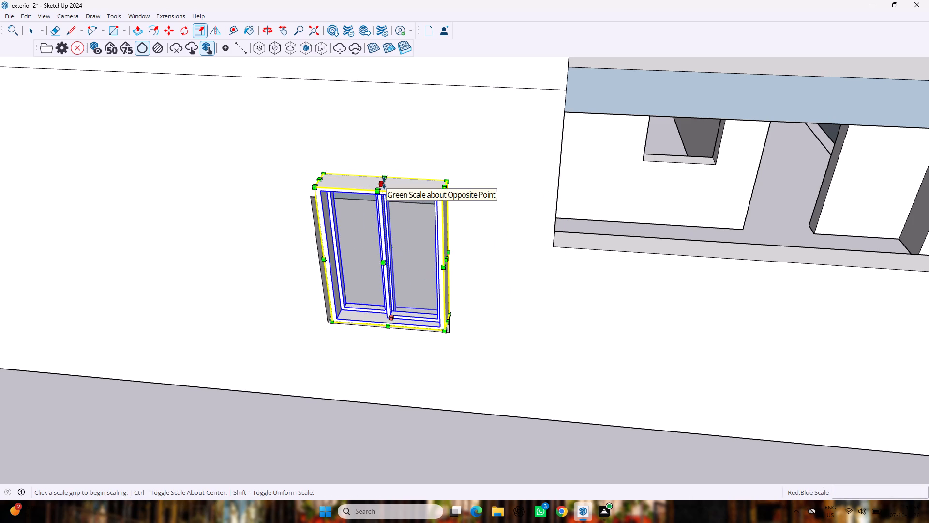
Scale the window's height down from its top so it sits within the opening's top edge.
left_click_drag(383, 181, 382, 205)
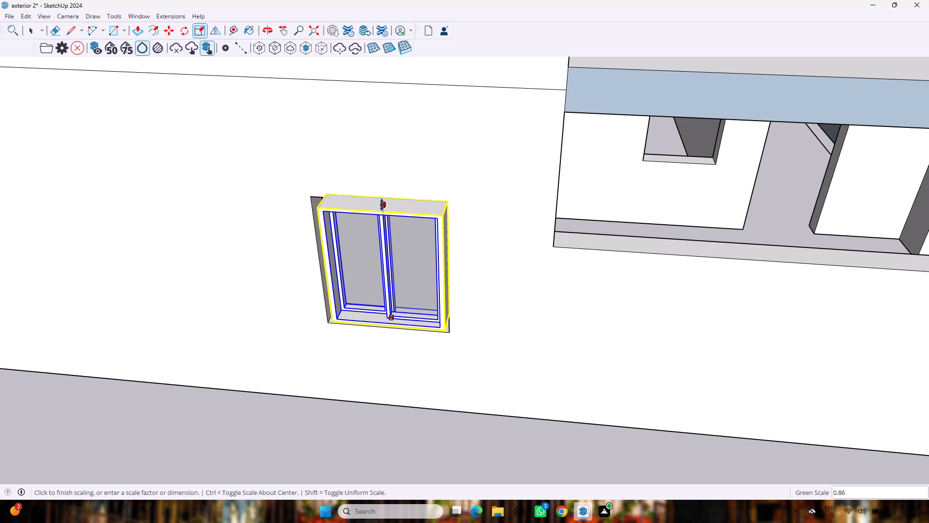
left_click_drag(382, 205, 381, 212)
Move the window's lower-left front corner towards the opening's outer lower-left corner, shifting it about 7 1/4".
middle_click_drag(365, 197, 414, 69)
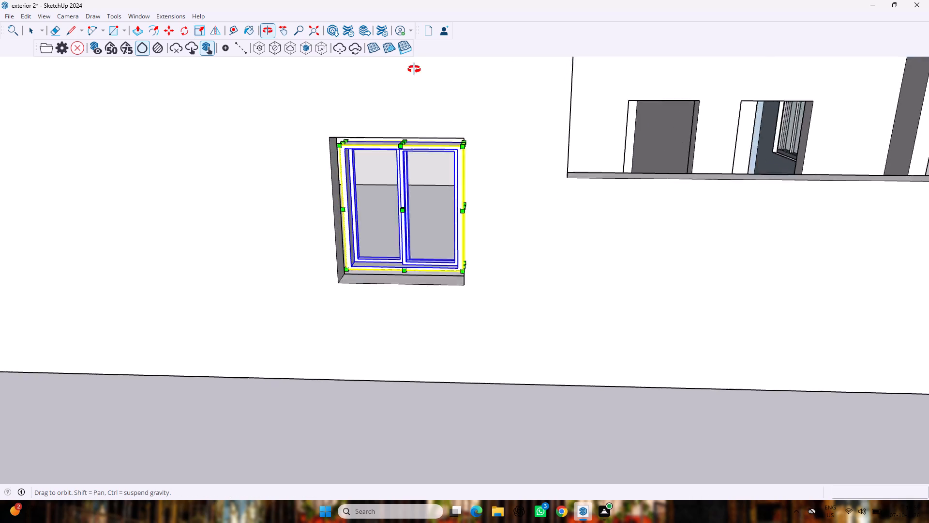
middle_click_drag(414, 69, 428, 88)
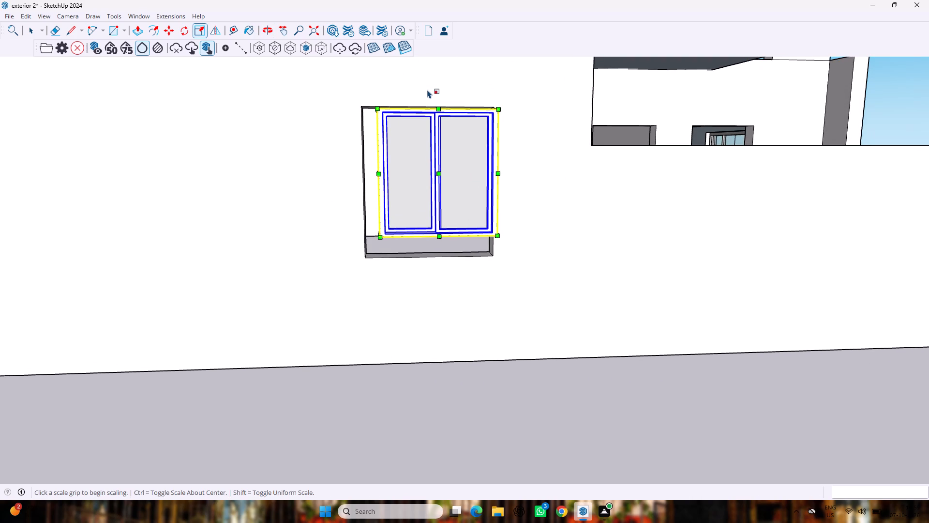
key("m")
scroll(402, 180, "up", 7)
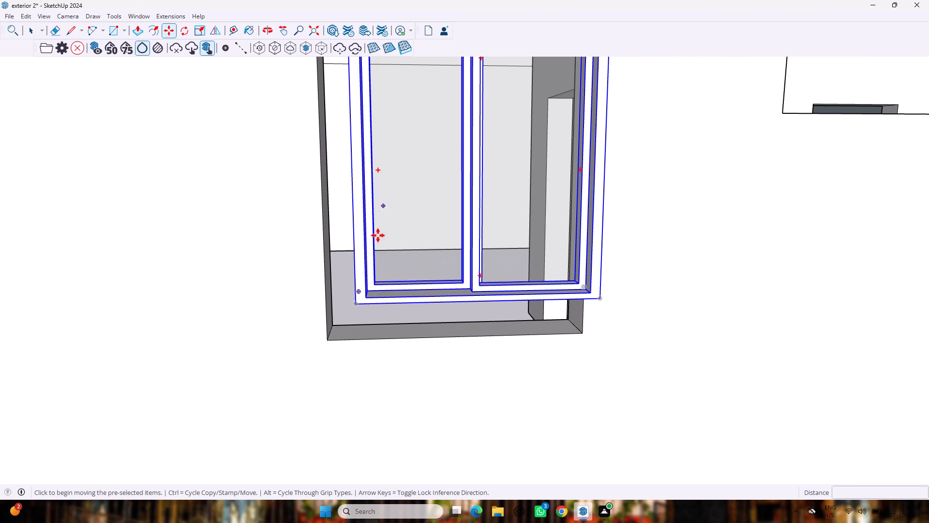
left_click(355, 305)
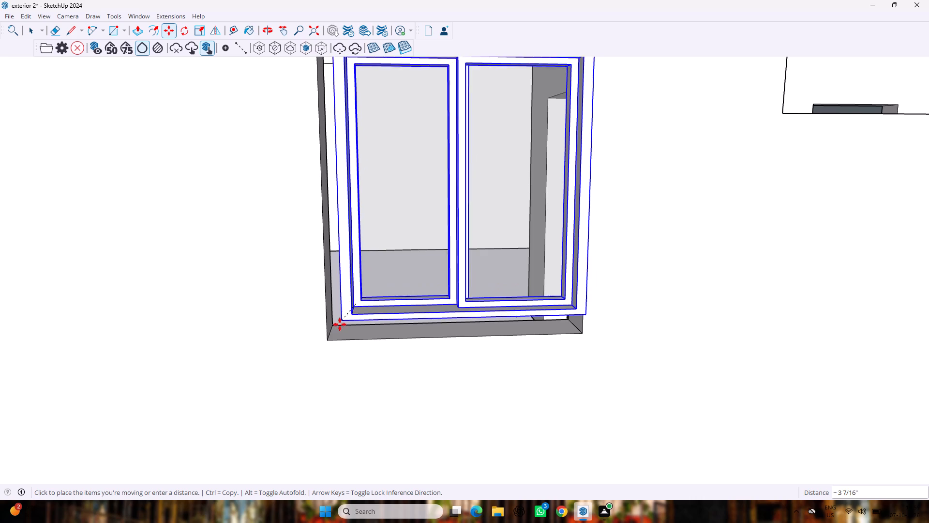
left_click(326, 342)
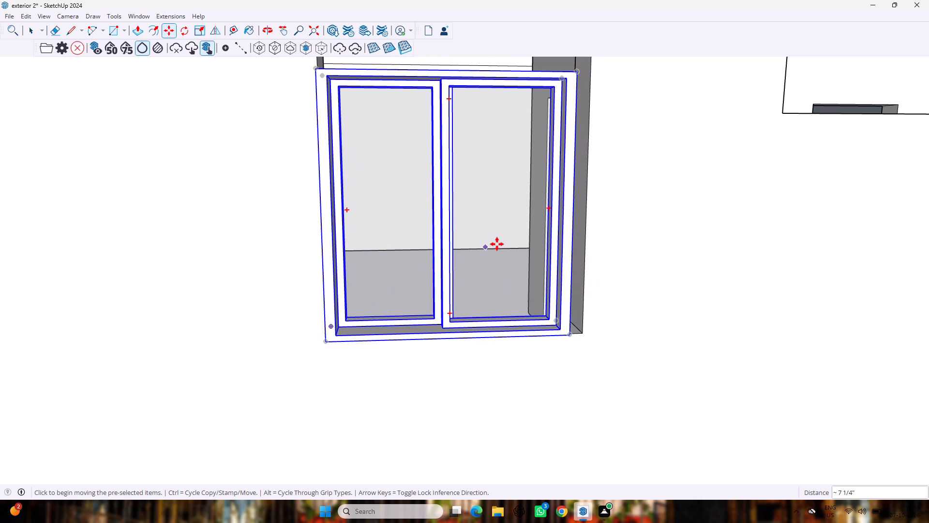
Scale the window's height up from its top towards the upper edge of the opening.
scroll(497, 244, "down", 2)
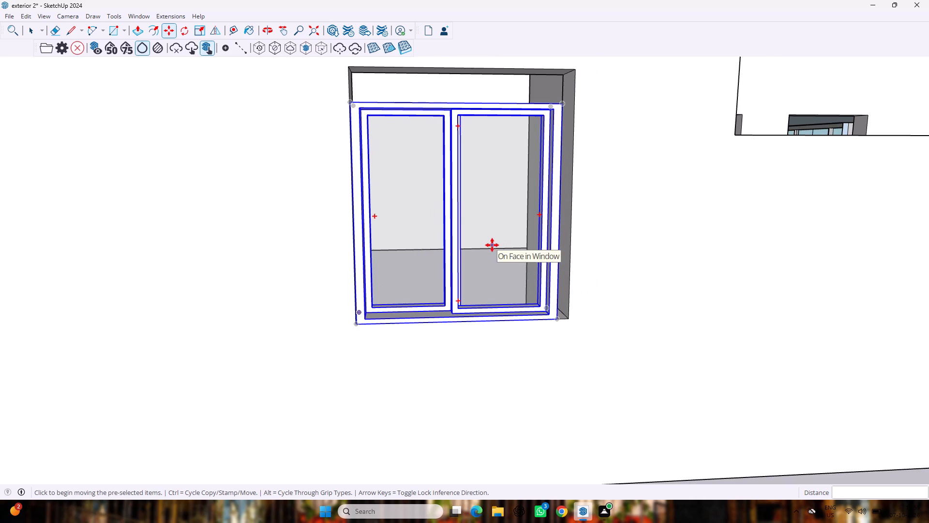
key("s")
middle_click_drag(474, 83, 486, 187)
scroll(484, 185, "down", 3)
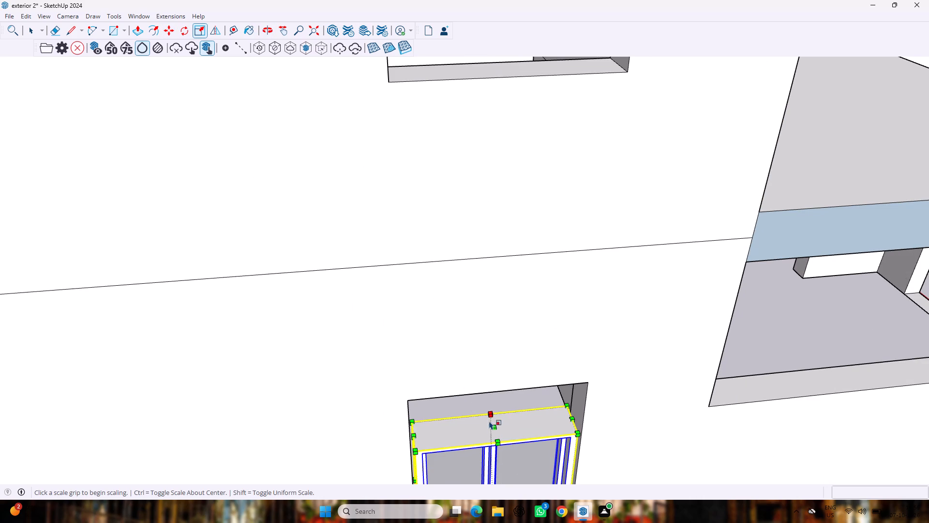
left_click_drag(493, 422, 493, 388)
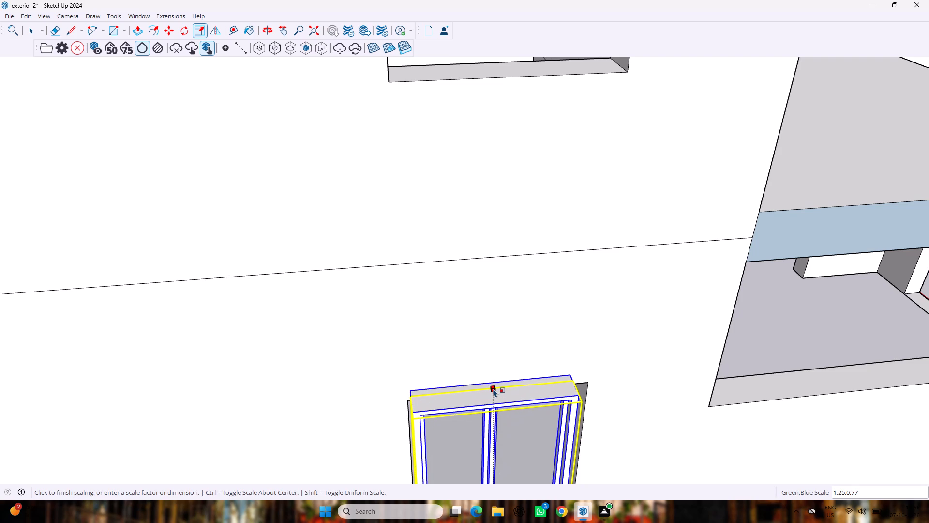
left_click_drag(493, 388, 495, 401)
key("Escape")
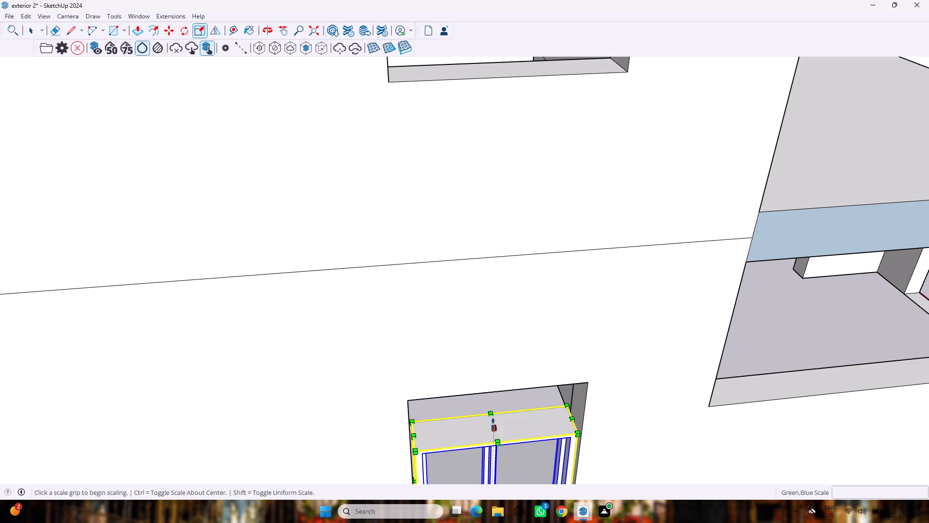
left_click_drag(493, 424, 493, 394)
Move the protruding window sideways and snap its lower-left front corner to the opening's outer lower-left corner.
scroll(486, 364, "down", 8)
middle_click_drag(554, 397, 442, 265)
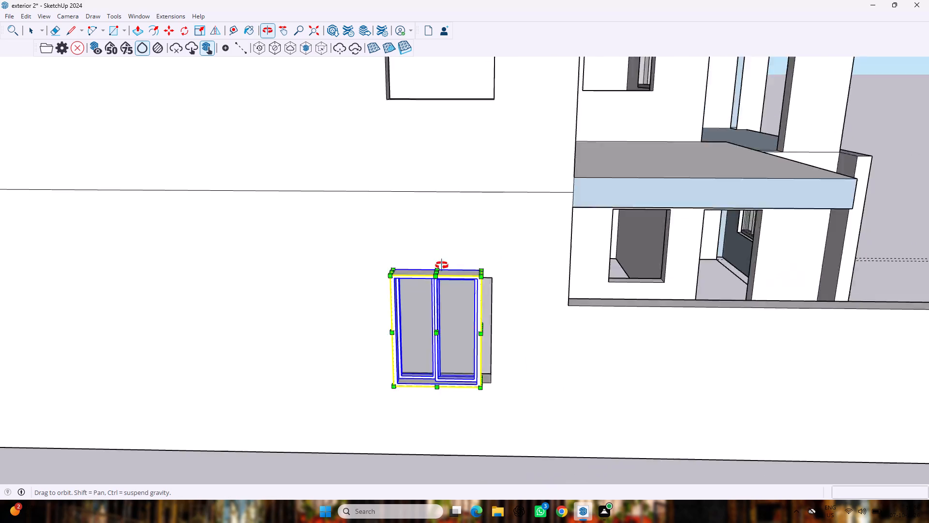
middle_click_drag(442, 265, 396, 275)
scroll(365, 269, "up", 6)
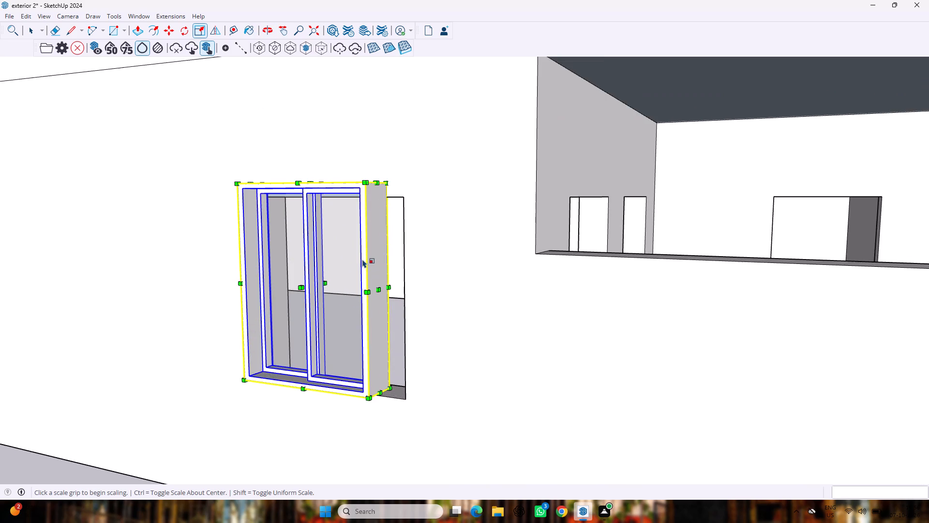
scroll(361, 259, "up", 2)
key("m")
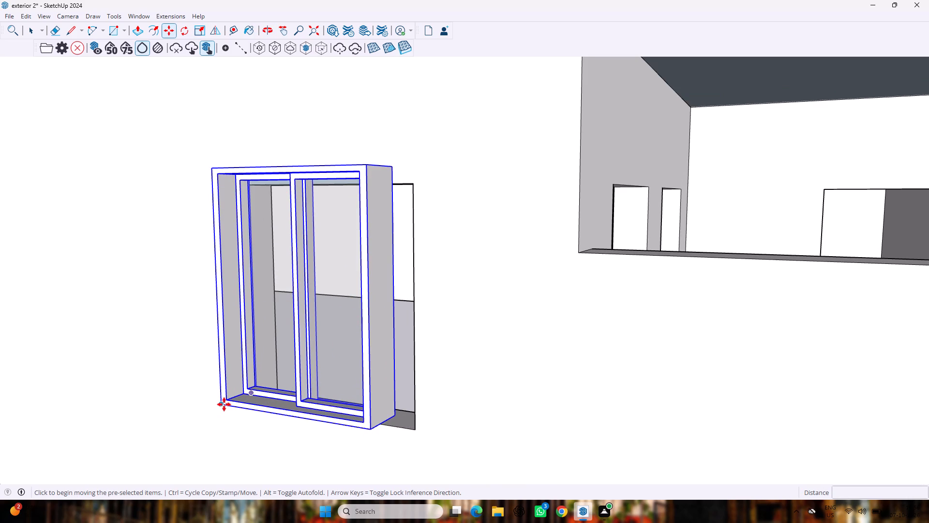
left_click_drag(223, 404, 257, 405)
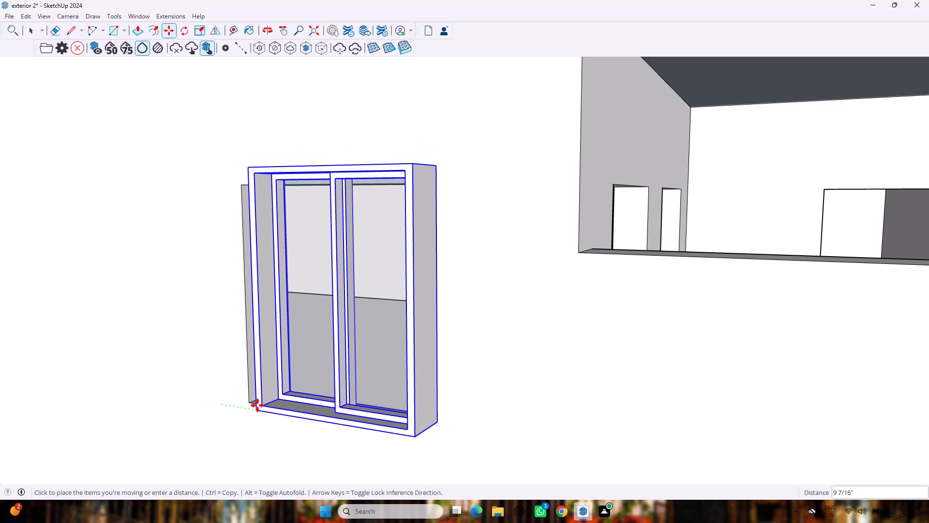
left_click_drag(257, 405, 253, 402)
scroll(250, 391, "up", 8)
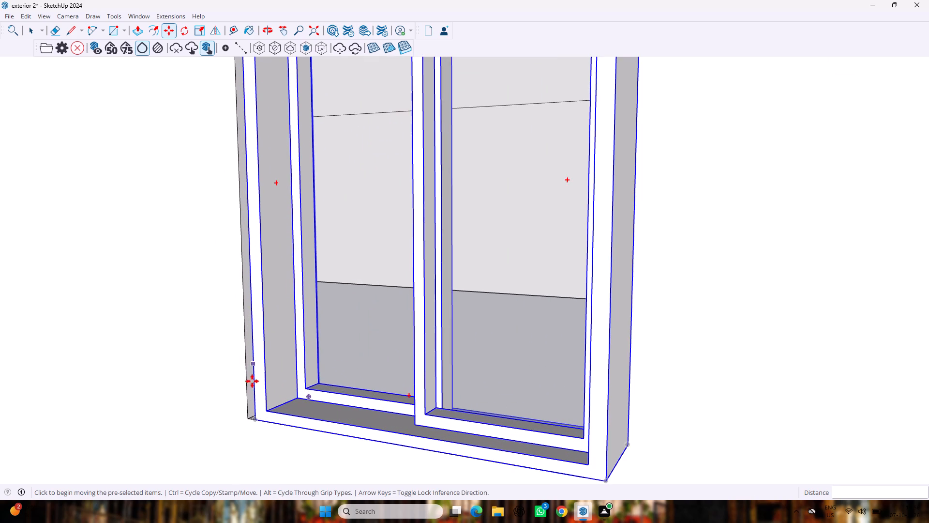
left_click_drag(257, 421, 250, 417)
Scale the window's height down from its top to fit the upper edge of the opening.
scroll(333, 413, "down", 7)
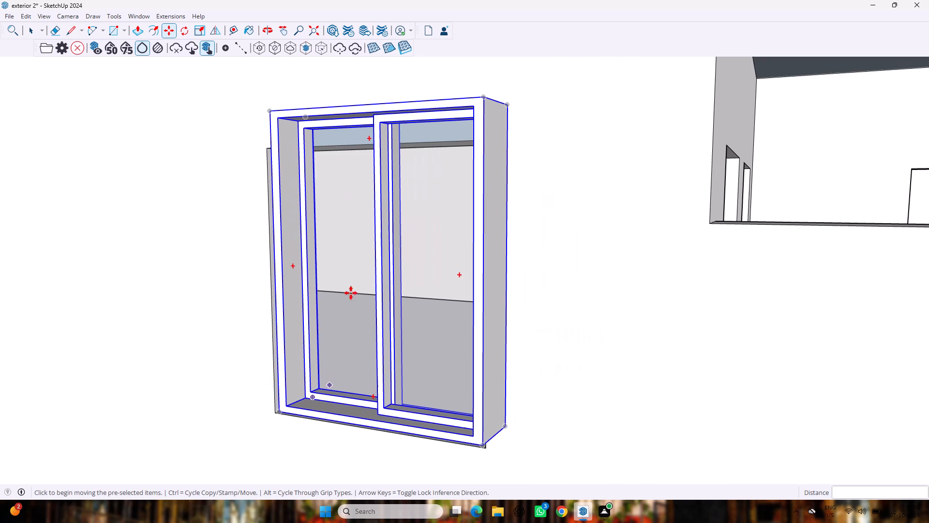
key("s")
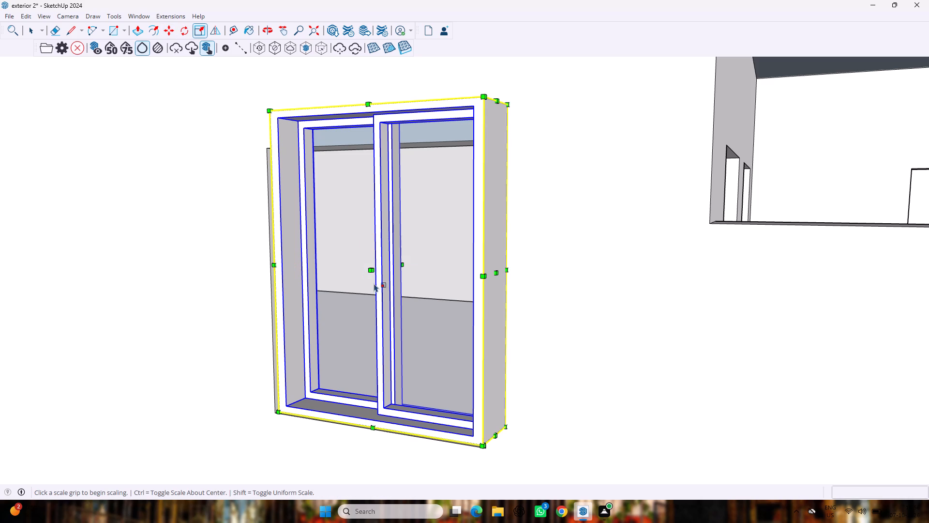
middle_click_drag(375, 65, 429, 245)
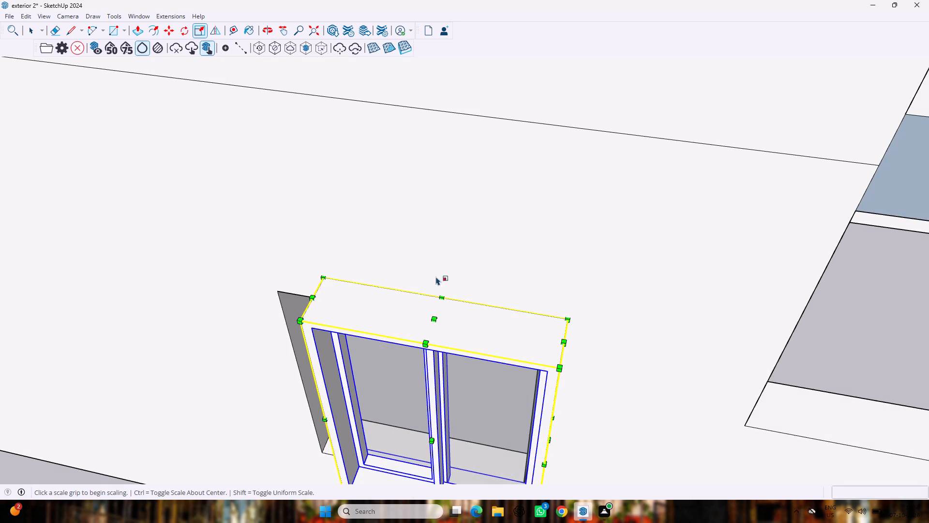
left_click_drag(434, 317, 434, 341)
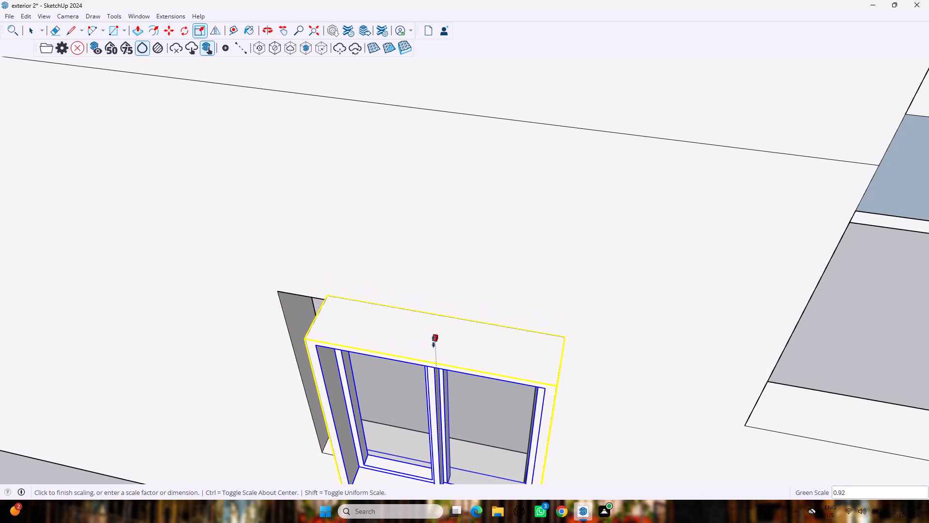
left_click_drag(434, 341, 424, 357)
middle_click_drag(373, 317, 406, 246)
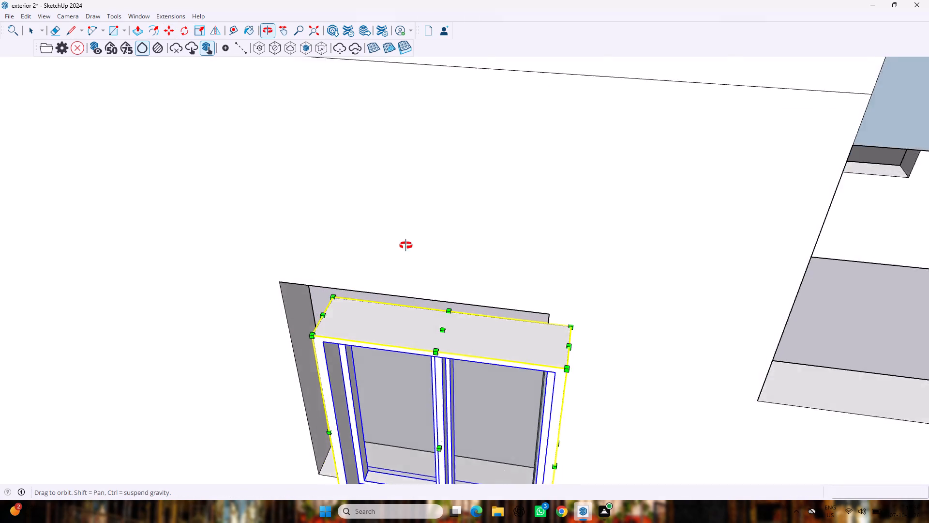
Move the protruding window's lower-left front corner to the opening's outer lower-left corner, shifting it about 6 1/8".
middle_click_drag(406, 246, 415, 230)
scroll(415, 230, "down", 9)
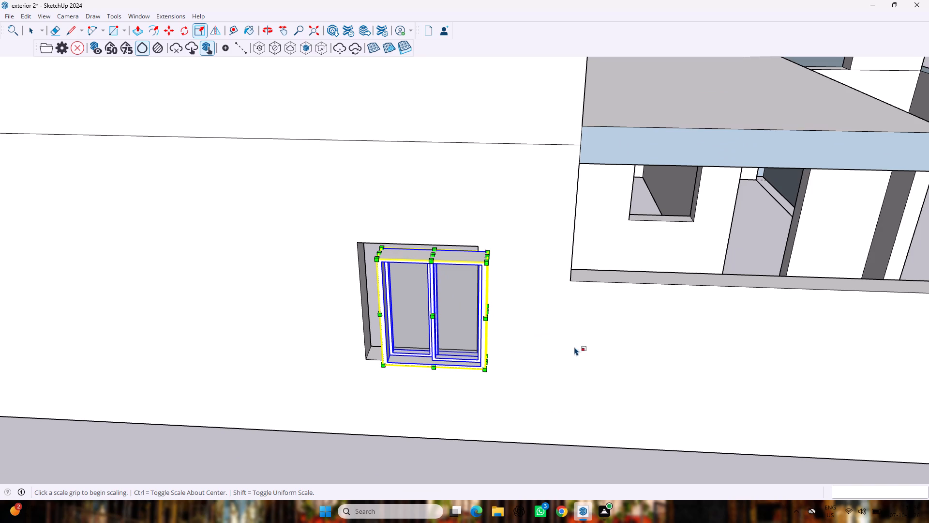
scroll(428, 332, "up", 3)
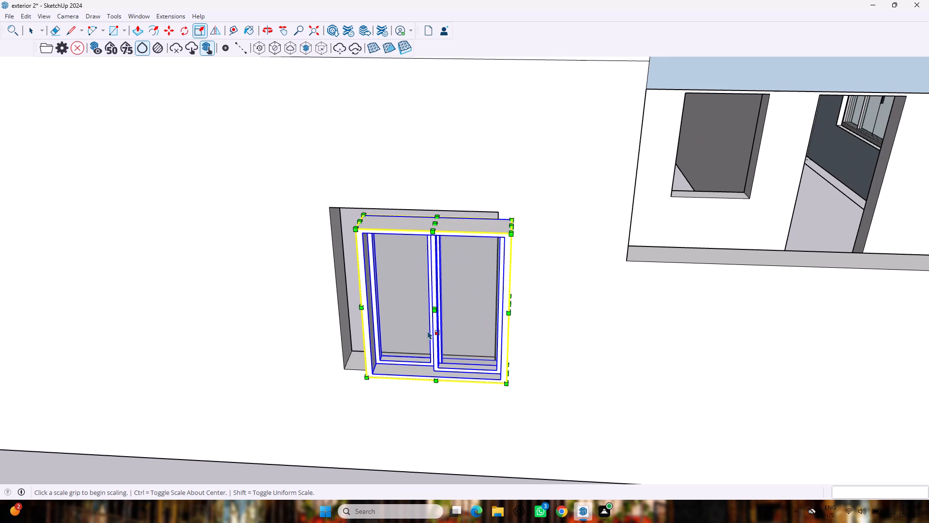
key("m")
scroll(354, 371, "up", 6)
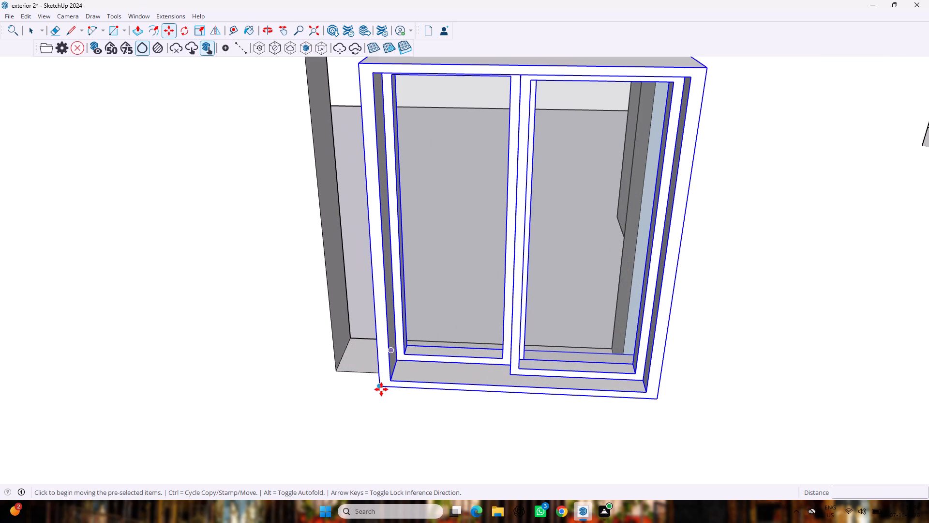
left_click_drag(381, 387, 354, 355)
scroll(381, 387, "up", 1)
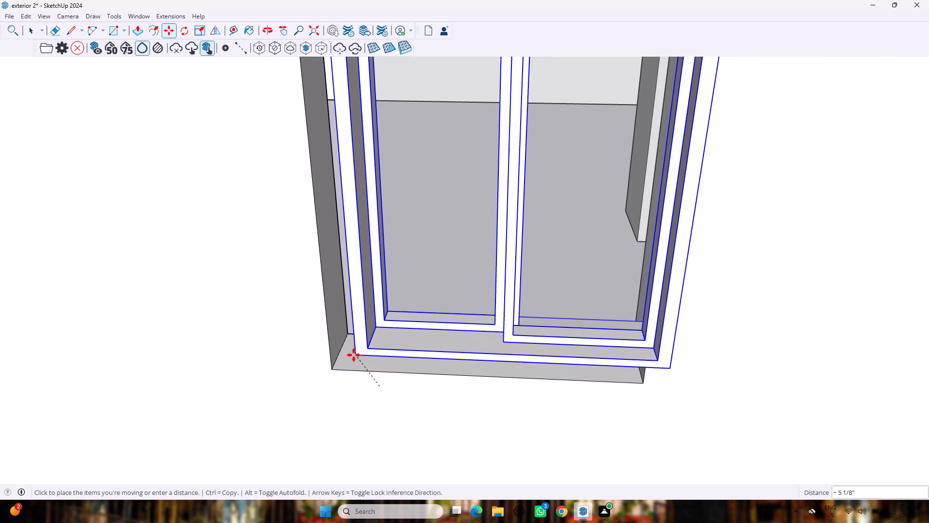
left_click_drag(354, 355, 331, 369)
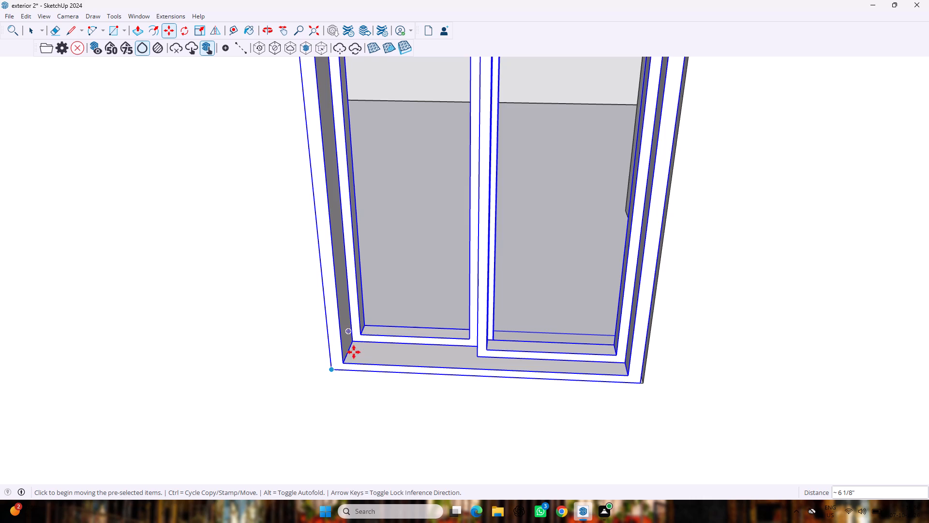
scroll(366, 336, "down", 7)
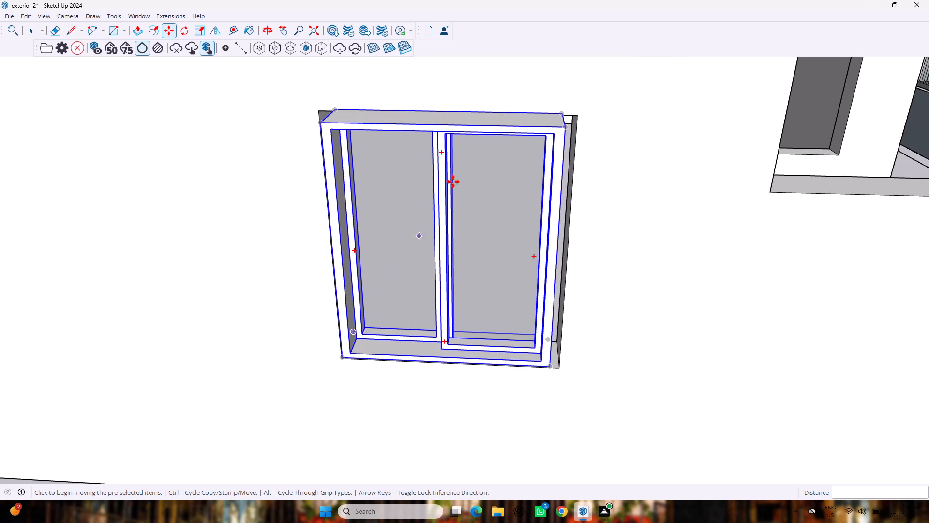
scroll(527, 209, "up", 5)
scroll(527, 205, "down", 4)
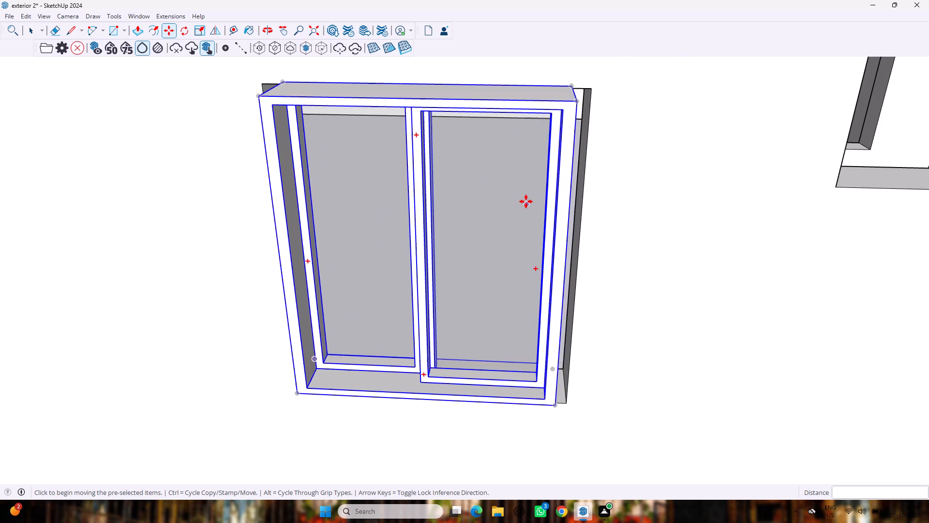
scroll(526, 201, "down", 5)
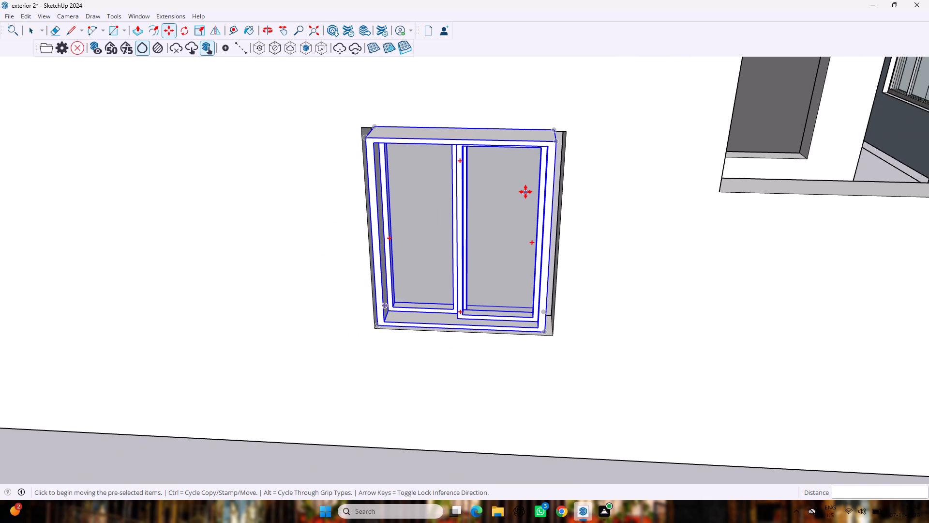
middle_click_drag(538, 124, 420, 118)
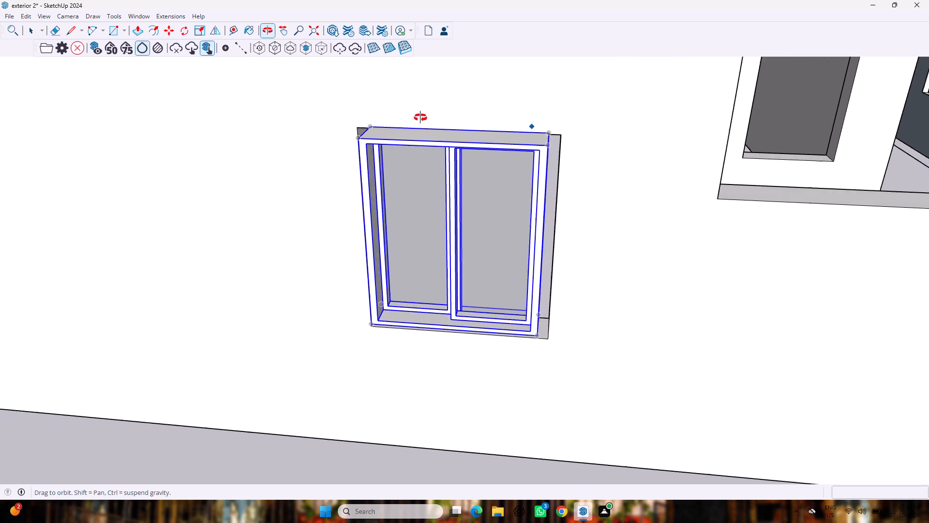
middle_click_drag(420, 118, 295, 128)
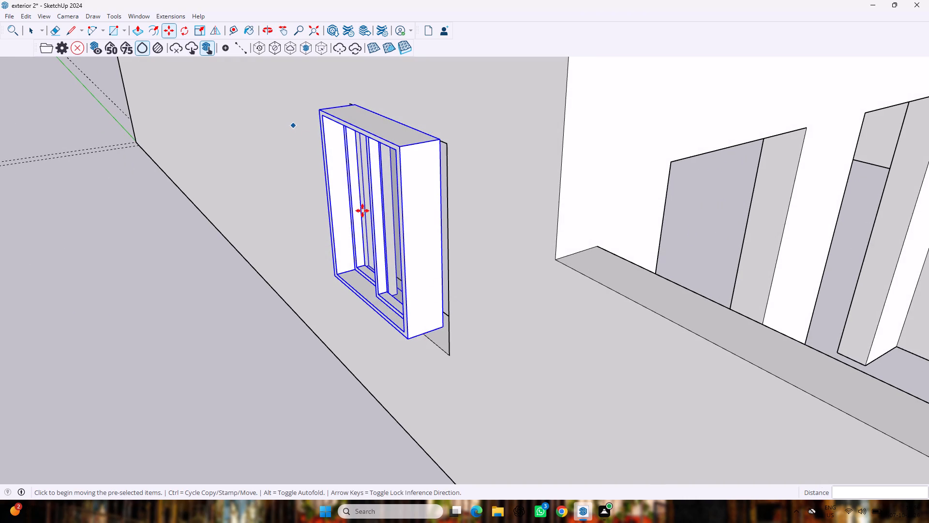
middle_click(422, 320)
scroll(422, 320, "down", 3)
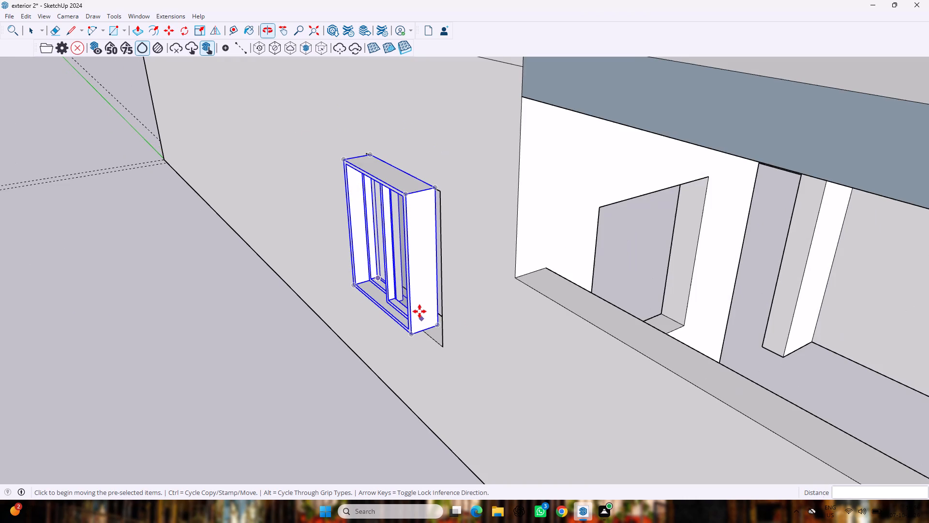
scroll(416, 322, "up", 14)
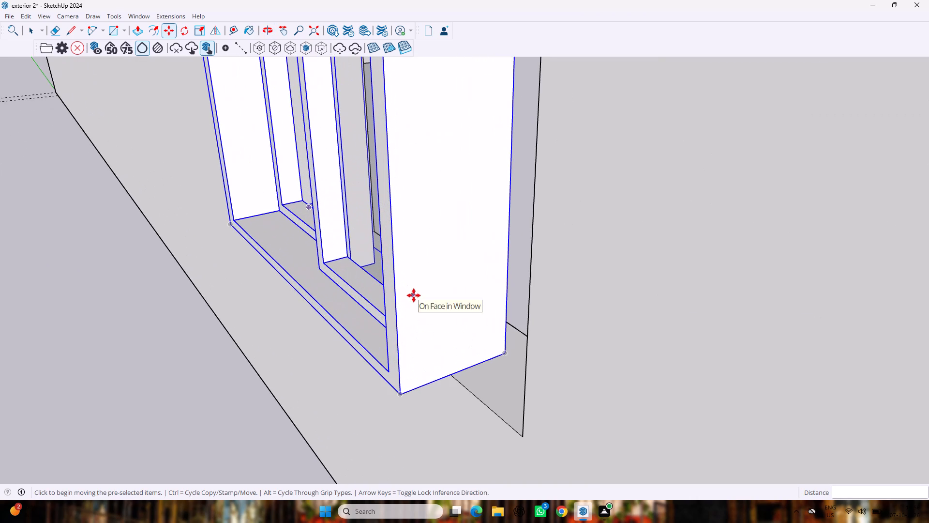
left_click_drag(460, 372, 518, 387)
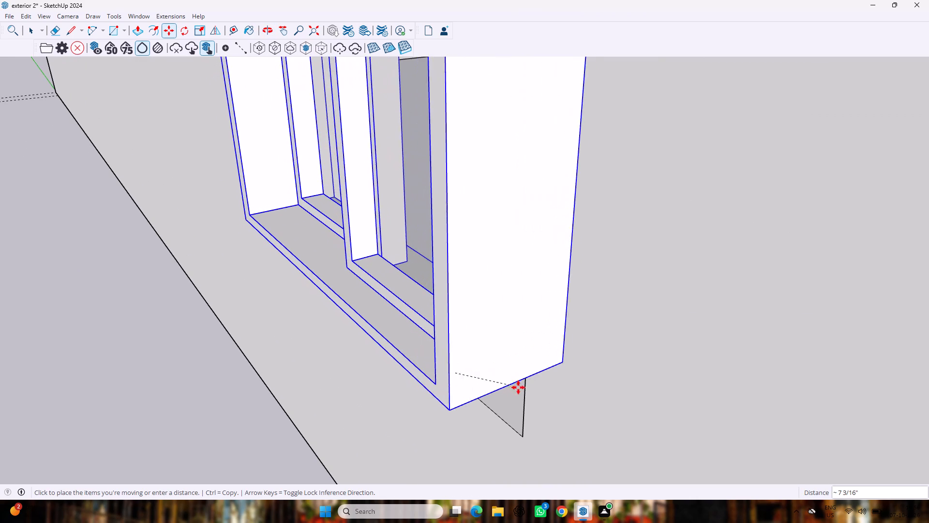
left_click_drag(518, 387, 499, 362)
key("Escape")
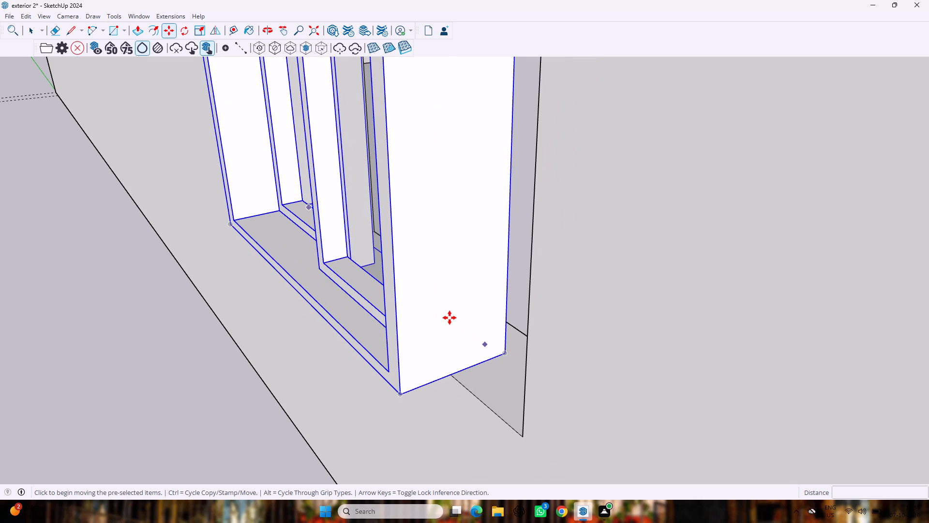
Move the window down by its lower-left back corner to the opening's bottom edge, shifting it about 6 3/8".
scroll(448, 314, "down", 3)
middle_click_drag(276, 211, 516, 203)
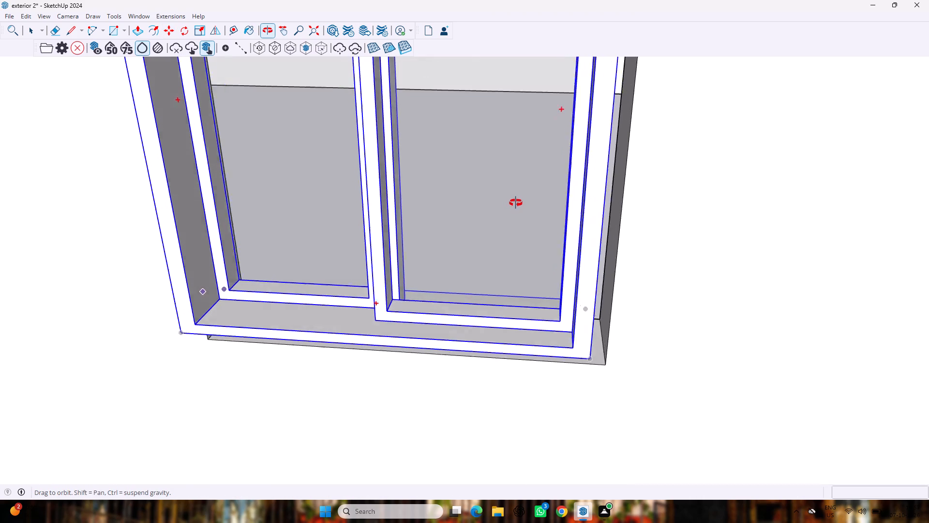
middle_click_drag(516, 203, 596, 62)
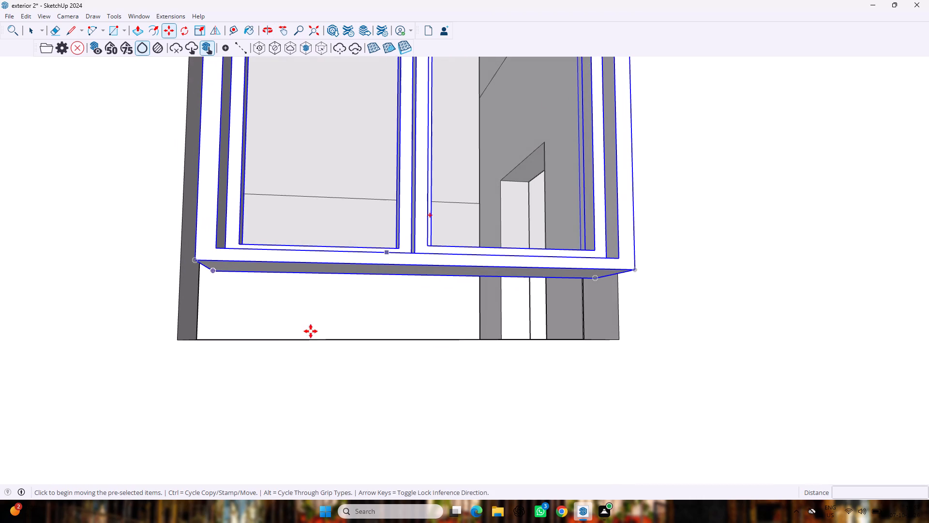
left_click_drag(214, 273, 201, 314)
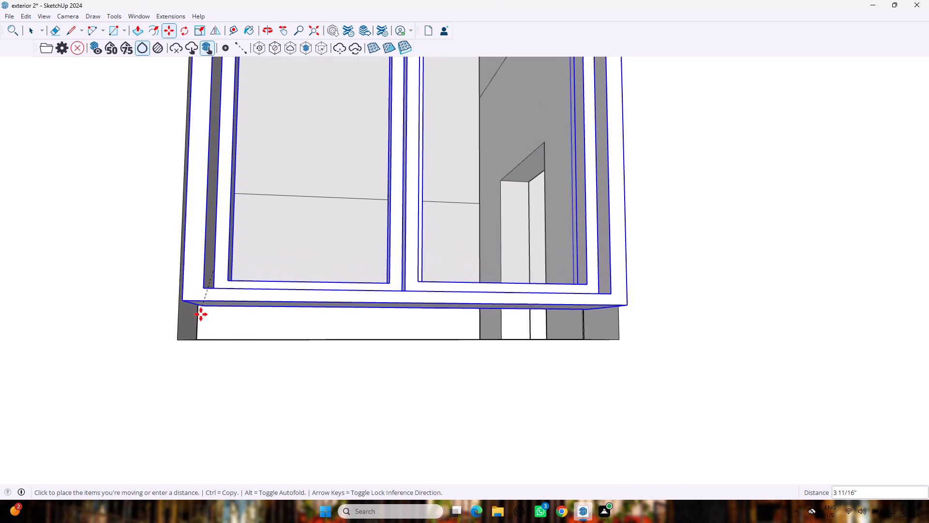
left_click_drag(201, 314, 194, 338)
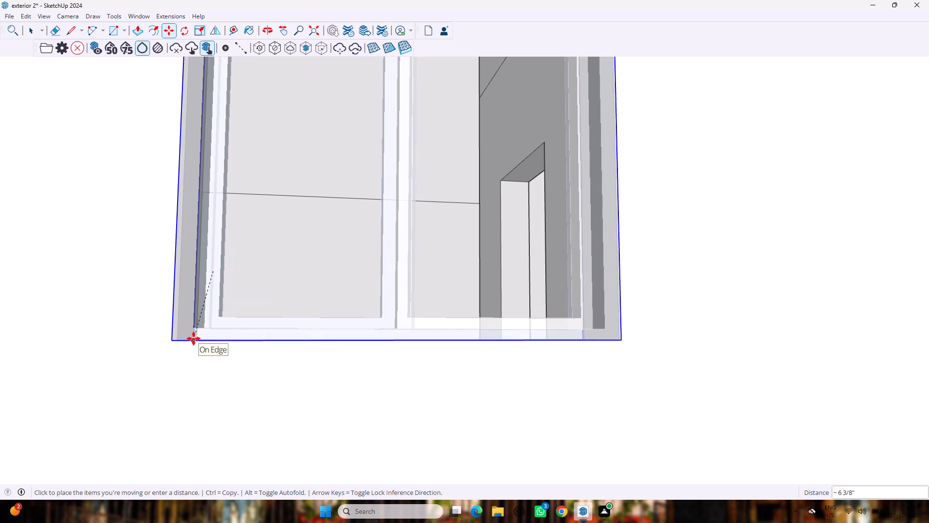
left_click_drag(194, 338, 199, 338)
Scale the window's height up from its top by a factor of 1.11 towards the opening's upper edge.
scroll(225, 301, "down", 5)
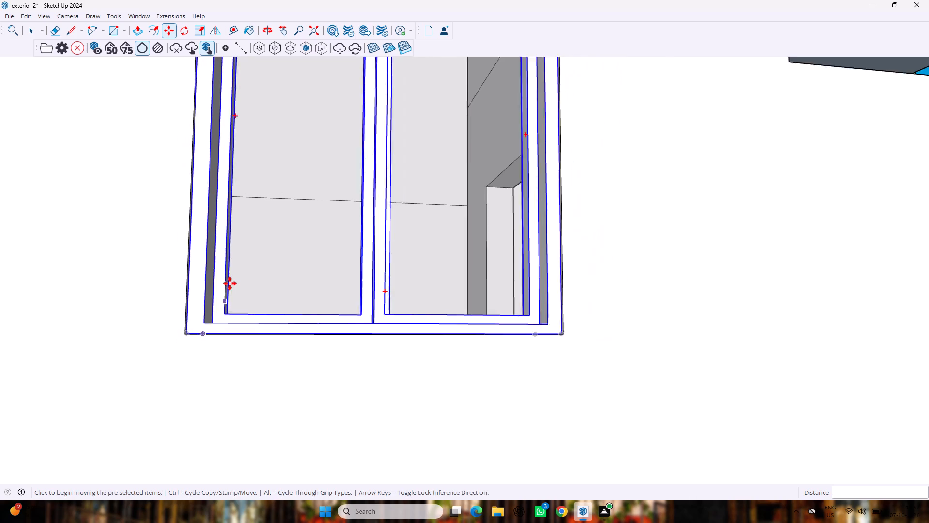
scroll(230, 283, "down", 8)
middle_click_drag(286, 92, 286, 110)
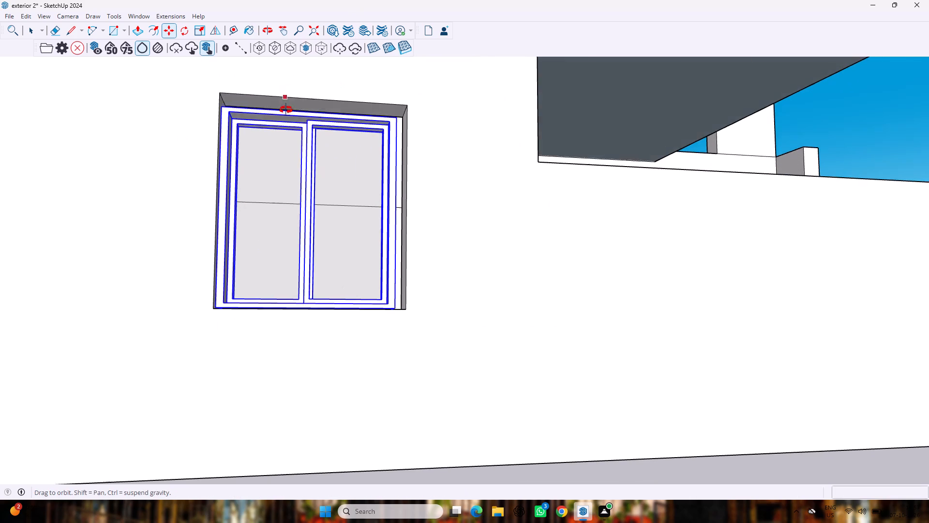
middle_click_drag(286, 110, 278, 171)
key("s")
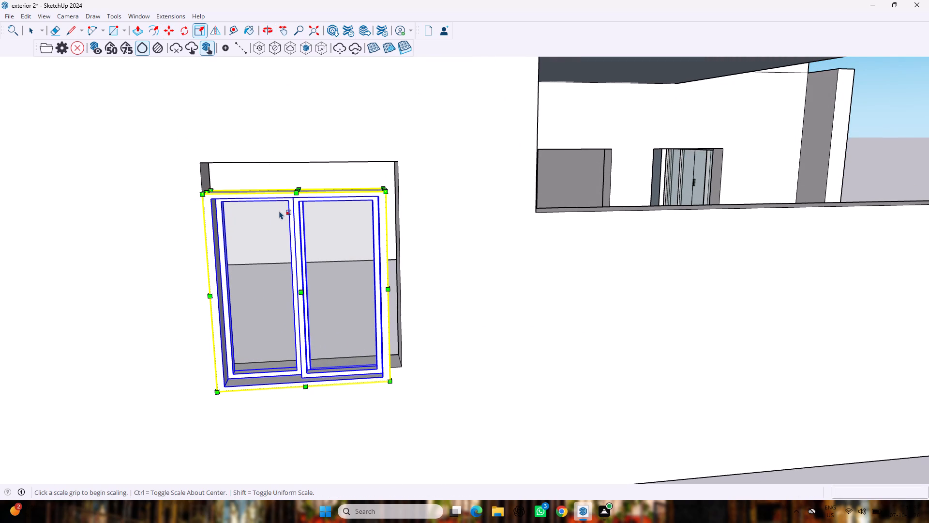
middle_click_drag(294, 184, 301, 265)
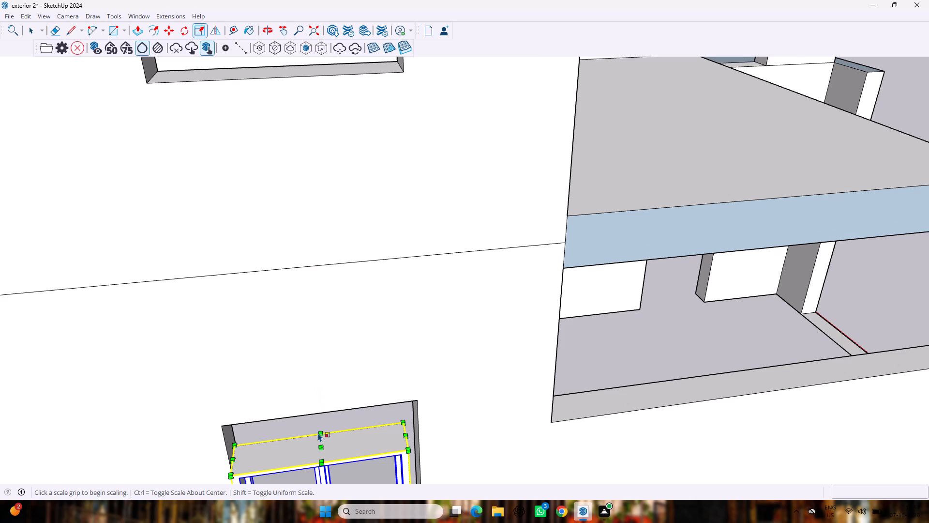
scroll(322, 441, "up", 3)
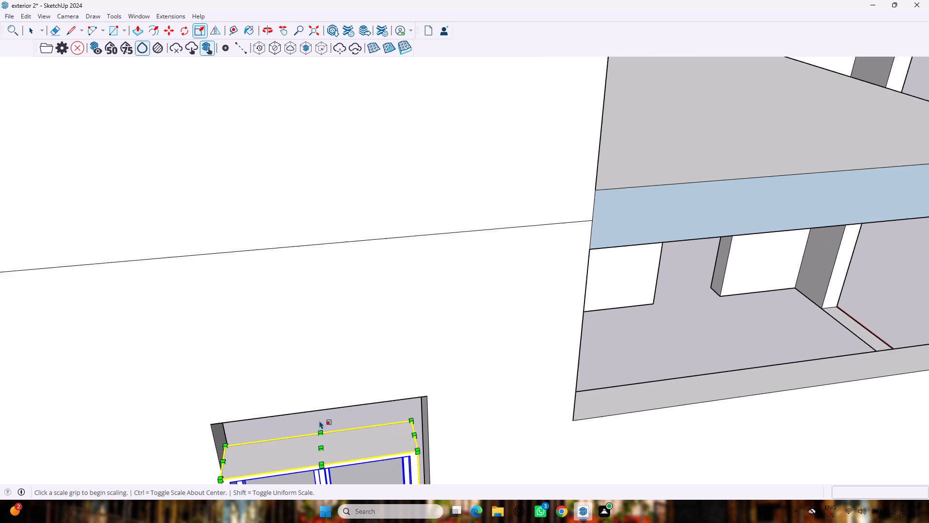
left_click_drag(317, 449, 317, 417)
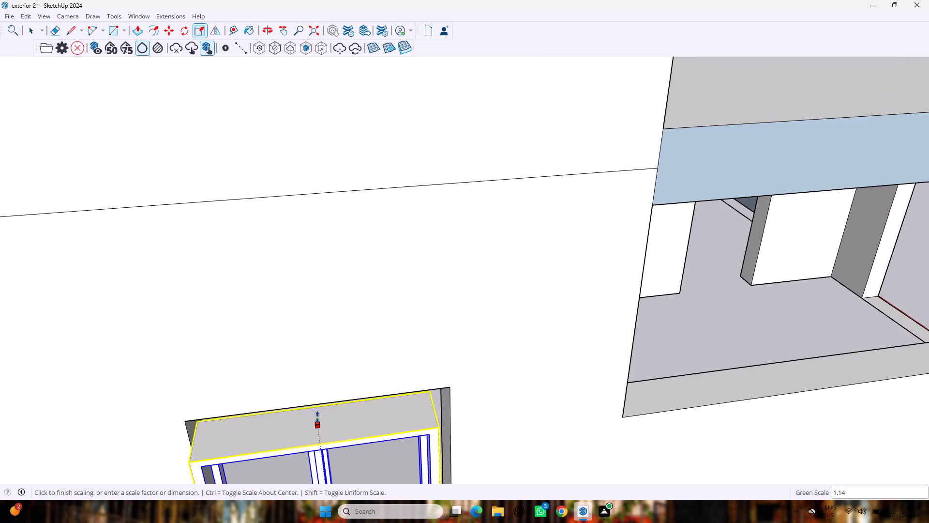
left_click_drag(317, 417, 338, 425)
Move the window's lower-right front corner to the opening's outer lower-right corner, shifting it about 7 7/8".
scroll(338, 407, "down", 2)
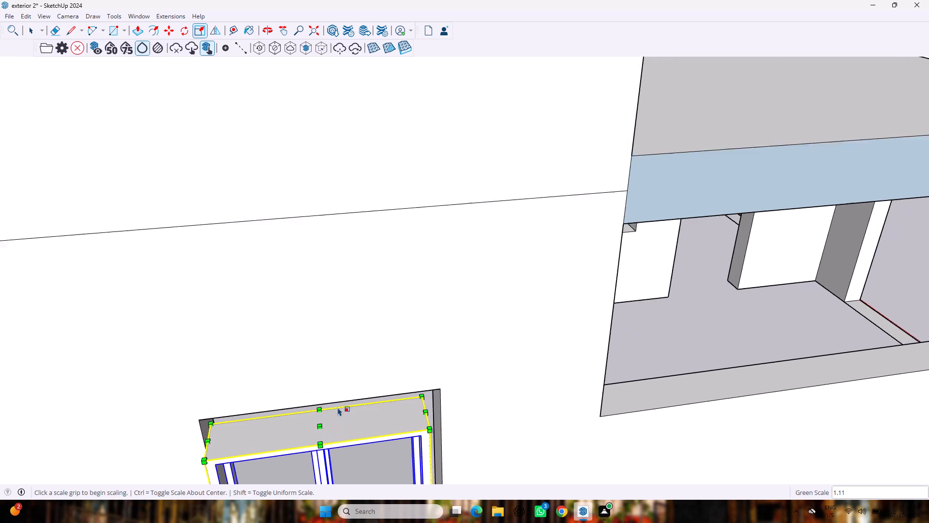
scroll(338, 407, "down", 11)
scroll(347, 476, "up", 9)
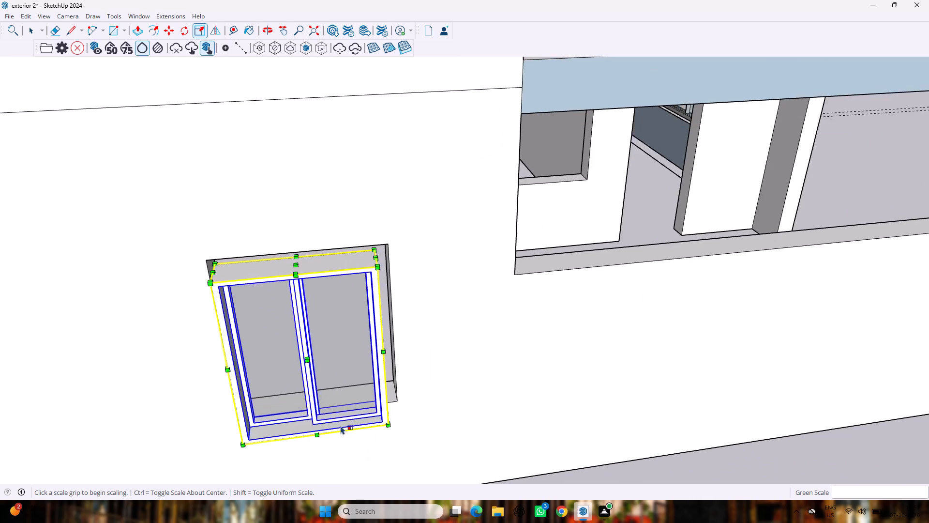
scroll(341, 426, "up", 5)
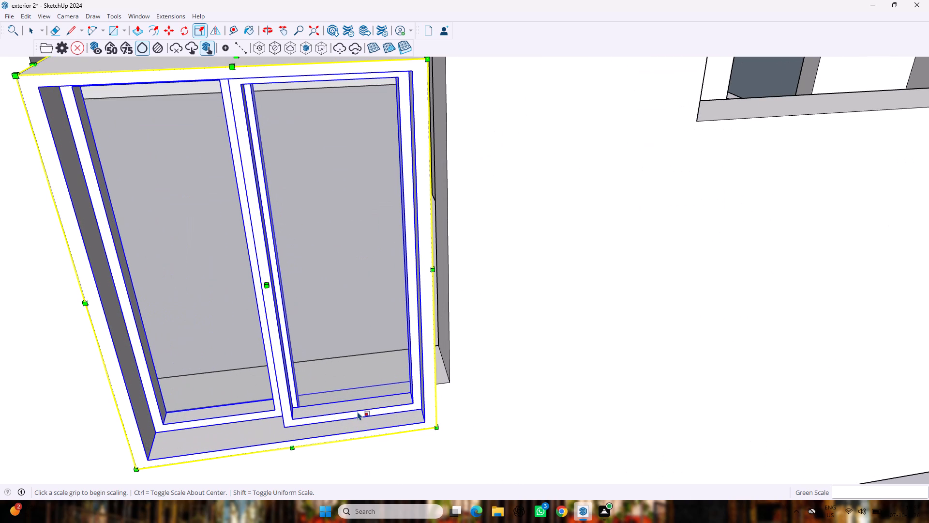
key("m")
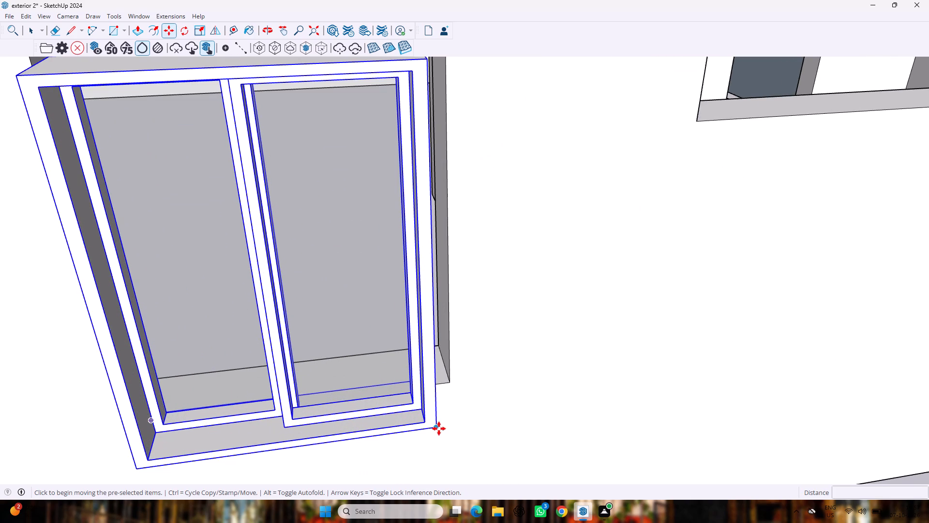
left_click_drag(439, 429, 450, 380)
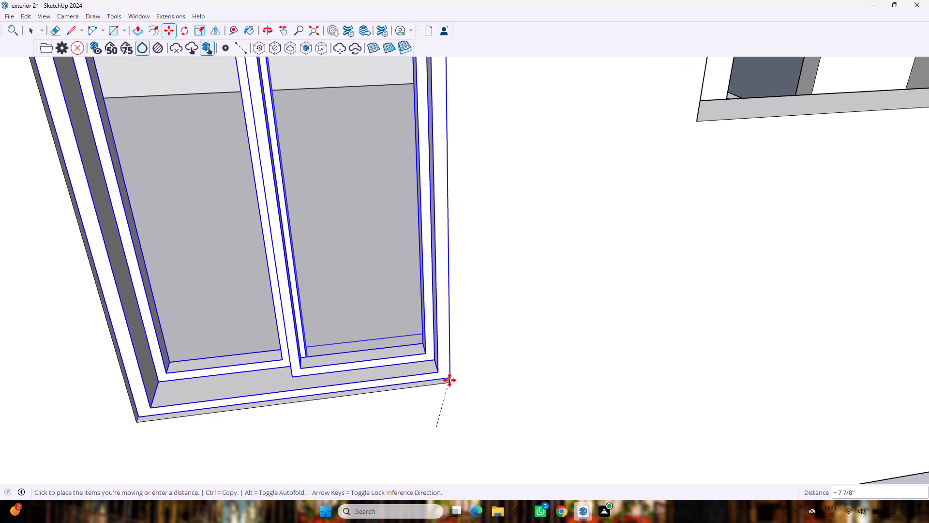
left_click_drag(450, 380, 449, 381)
left_click(449, 381)
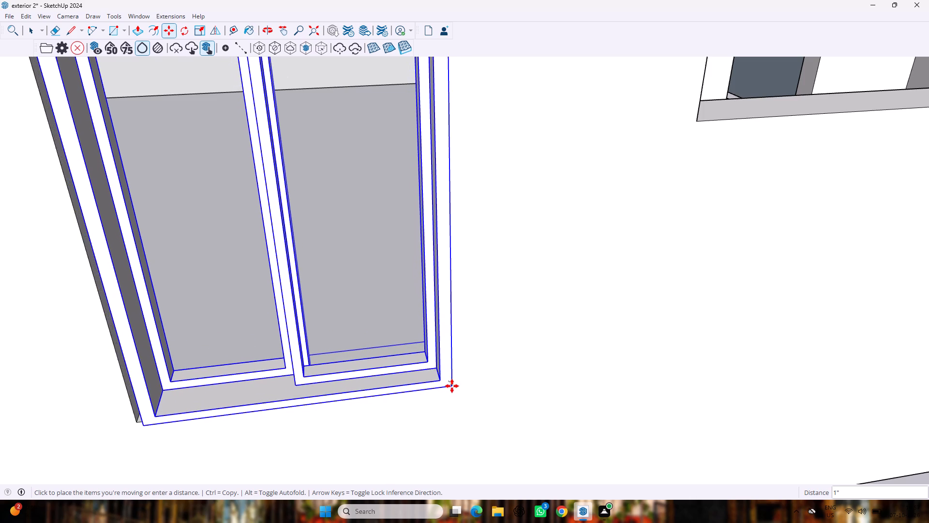
scroll(444, 379, "up", 3)
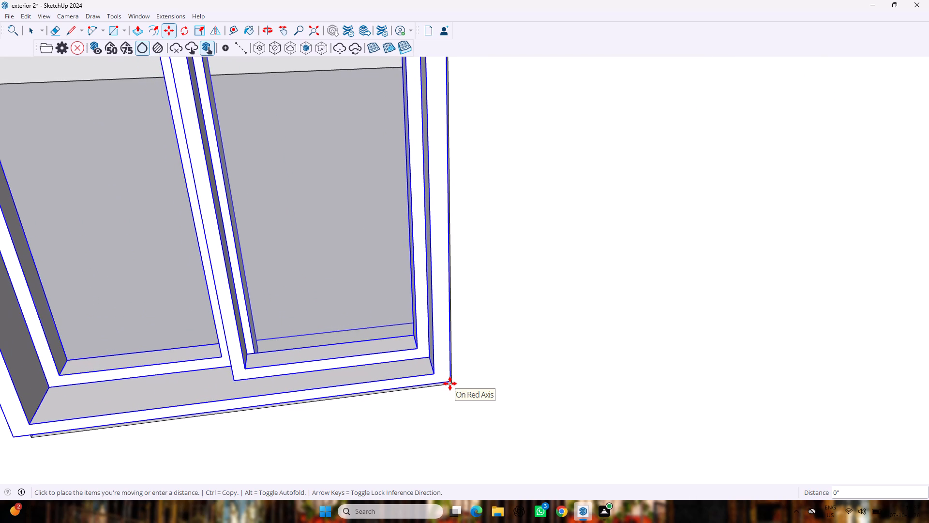
left_click(450, 384)
Examine the window's alignment with the opening and wall face from both sides.
scroll(547, 351, "down", 12)
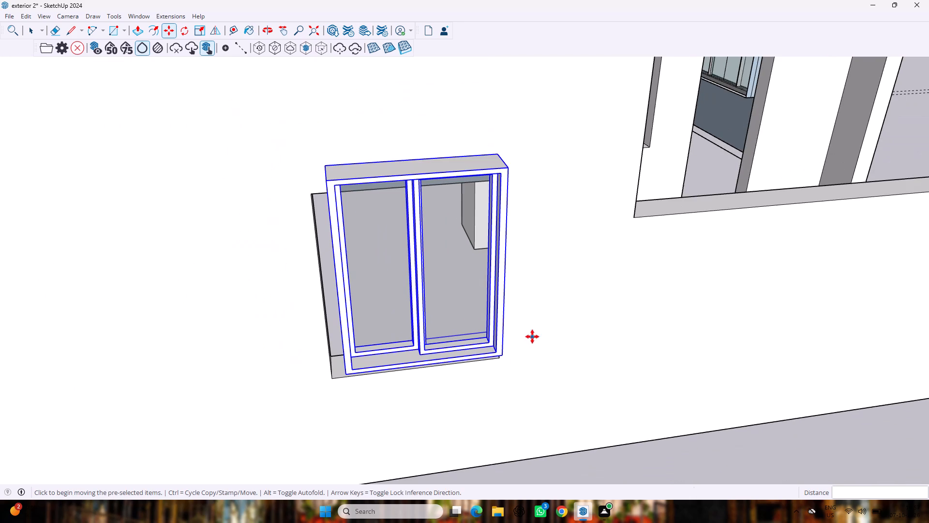
middle_click_drag(311, 284, 532, 289)
scroll(146, 92, "down", 13)
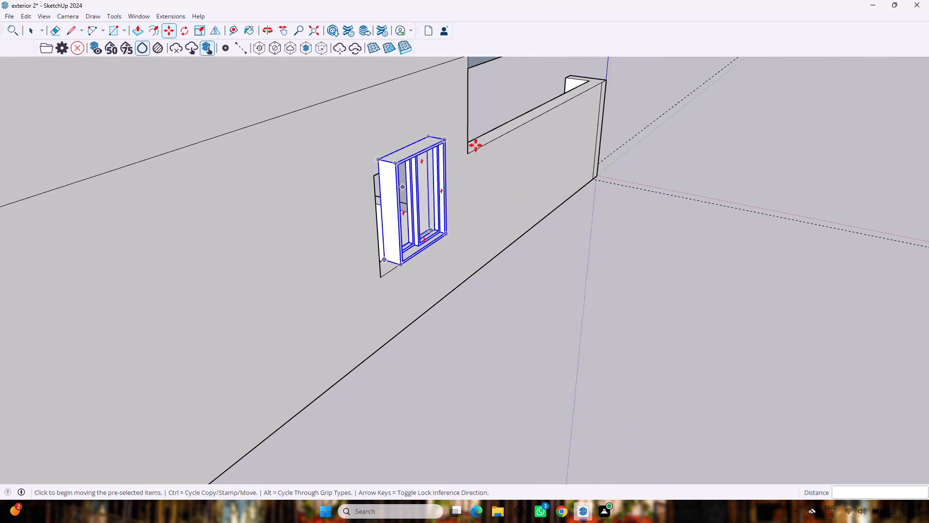
middle_click_drag(491, 114, 0, 178)
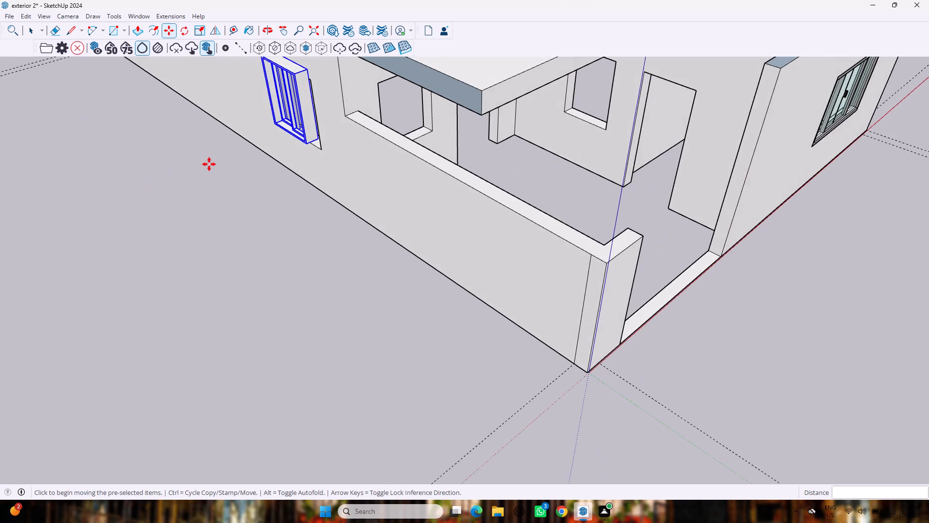
middle_click_drag(214, 160, 217, 152)
scroll(214, 160, "up", 10)
scroll(217, 147, "down", 7)
scroll(368, 156, "up", 2)
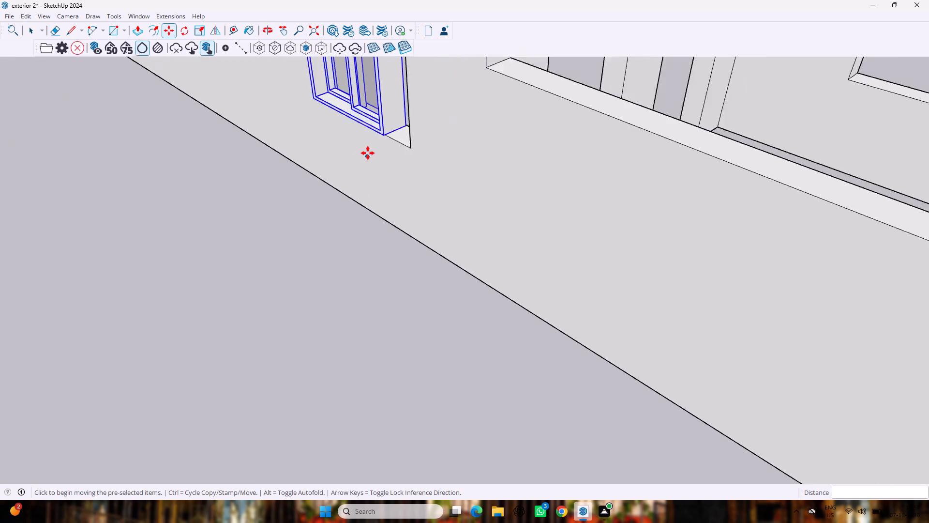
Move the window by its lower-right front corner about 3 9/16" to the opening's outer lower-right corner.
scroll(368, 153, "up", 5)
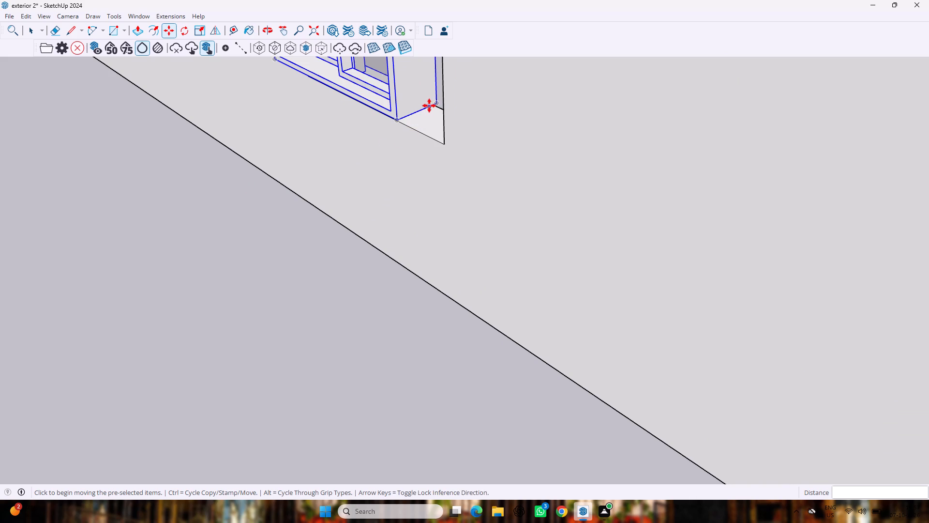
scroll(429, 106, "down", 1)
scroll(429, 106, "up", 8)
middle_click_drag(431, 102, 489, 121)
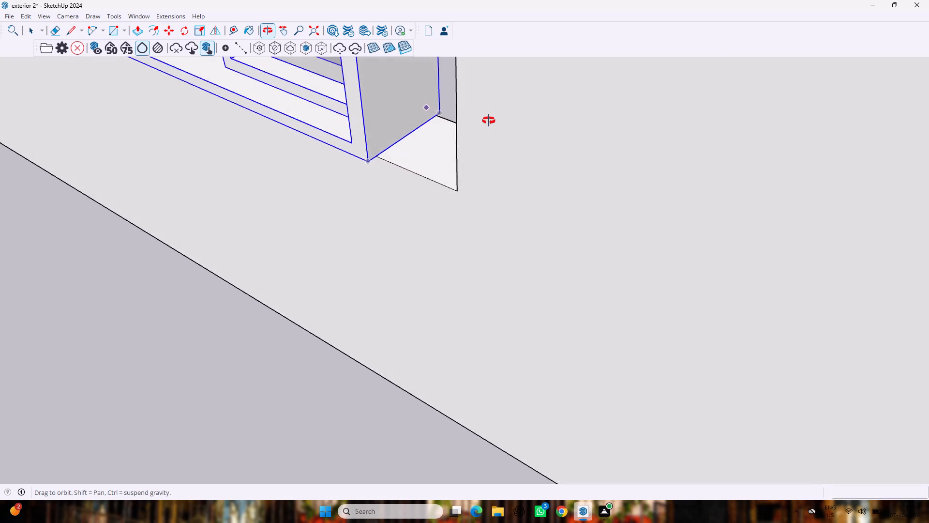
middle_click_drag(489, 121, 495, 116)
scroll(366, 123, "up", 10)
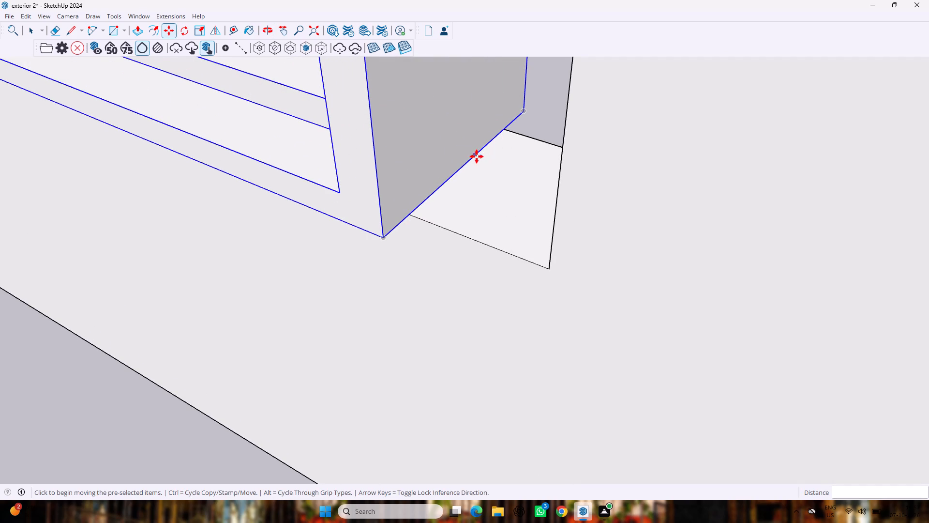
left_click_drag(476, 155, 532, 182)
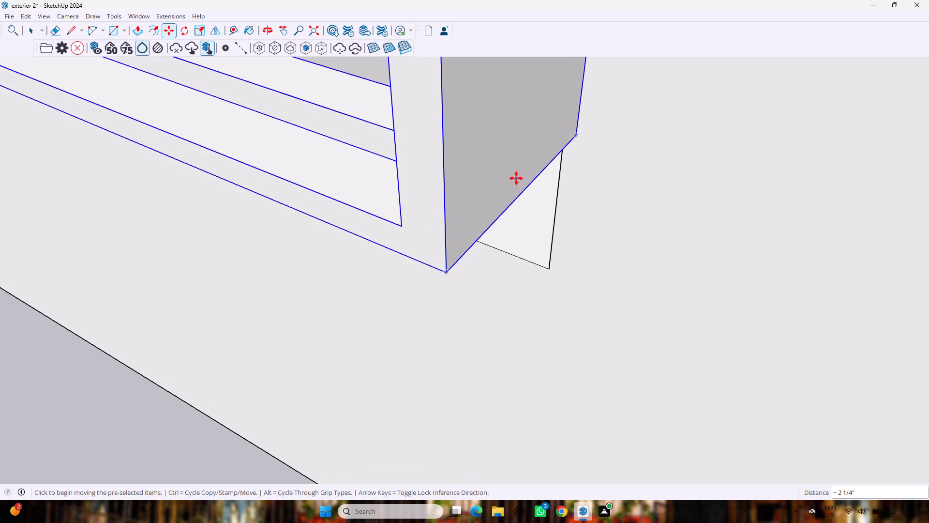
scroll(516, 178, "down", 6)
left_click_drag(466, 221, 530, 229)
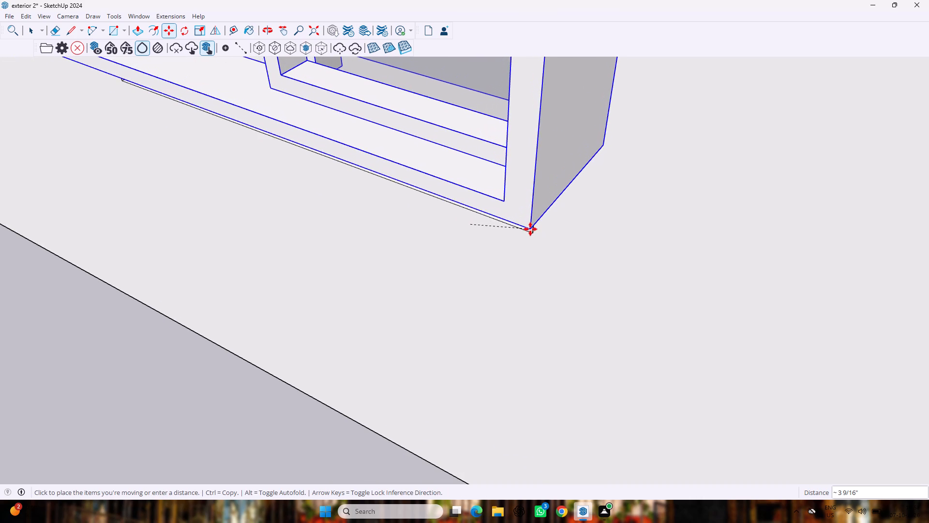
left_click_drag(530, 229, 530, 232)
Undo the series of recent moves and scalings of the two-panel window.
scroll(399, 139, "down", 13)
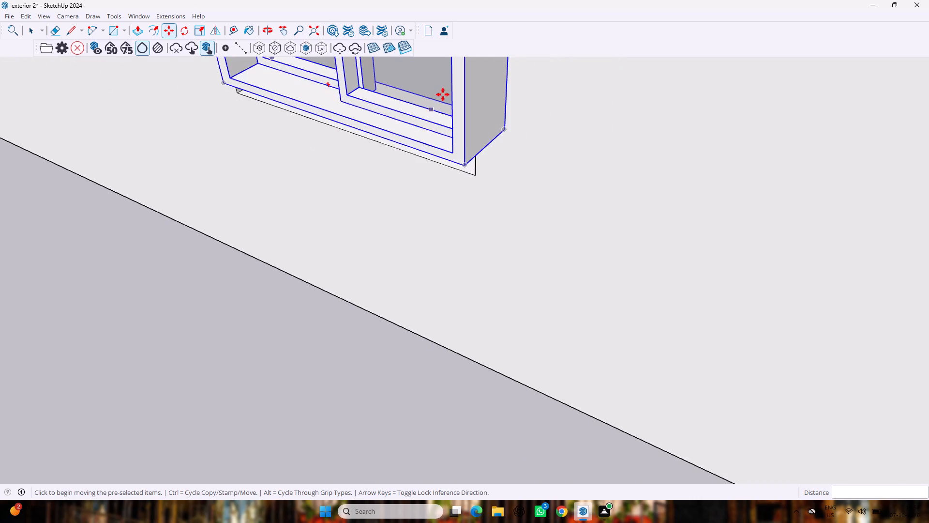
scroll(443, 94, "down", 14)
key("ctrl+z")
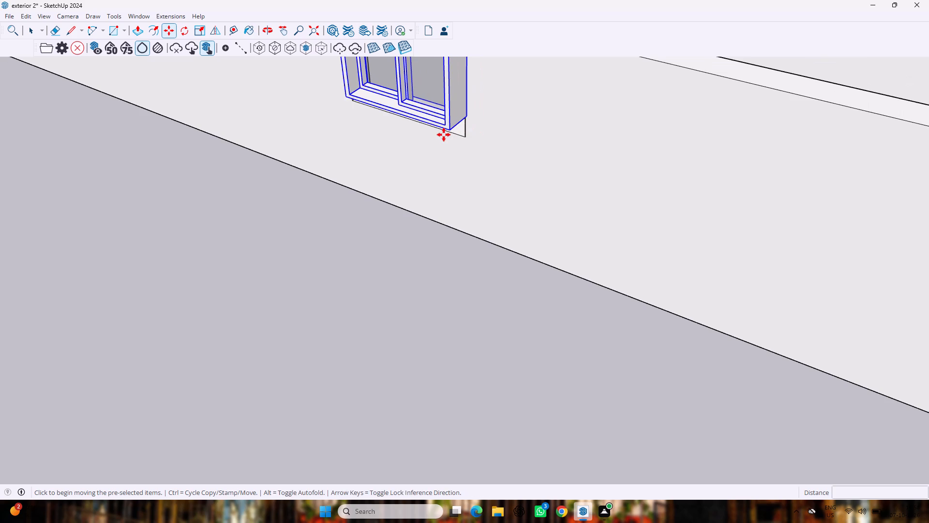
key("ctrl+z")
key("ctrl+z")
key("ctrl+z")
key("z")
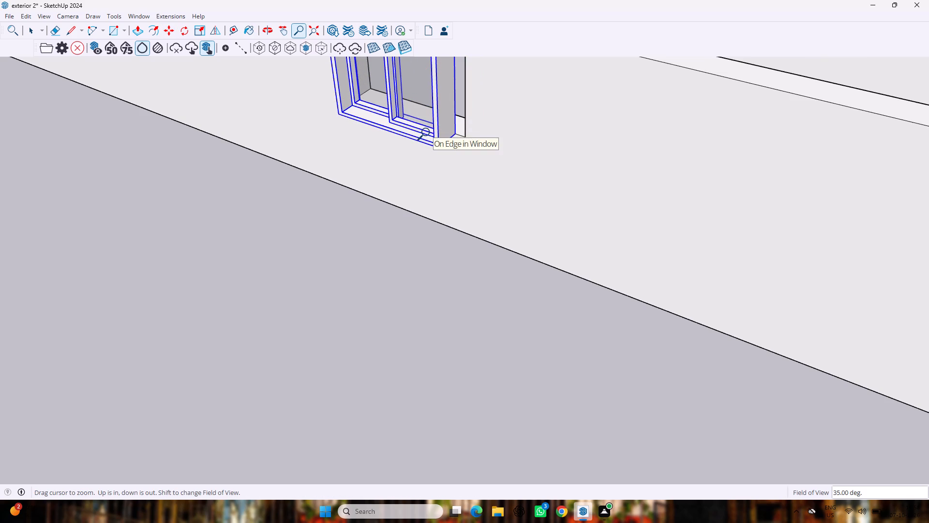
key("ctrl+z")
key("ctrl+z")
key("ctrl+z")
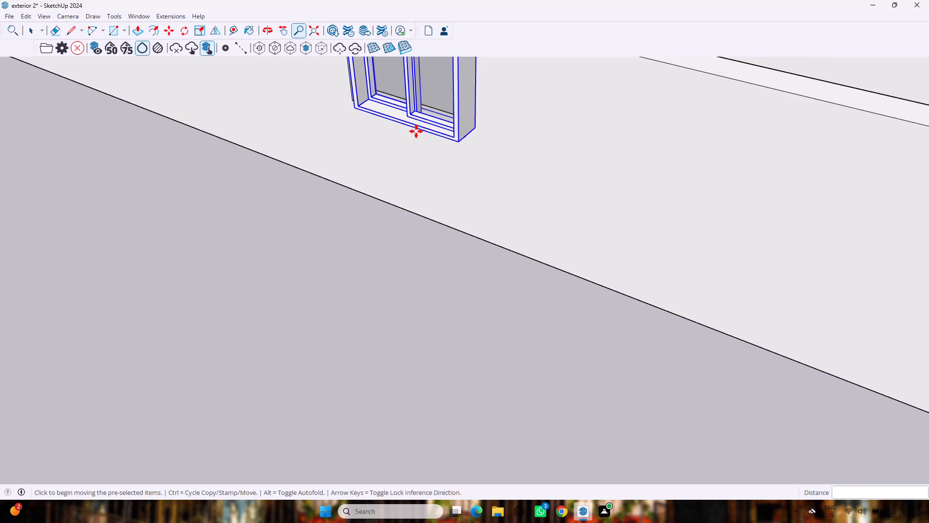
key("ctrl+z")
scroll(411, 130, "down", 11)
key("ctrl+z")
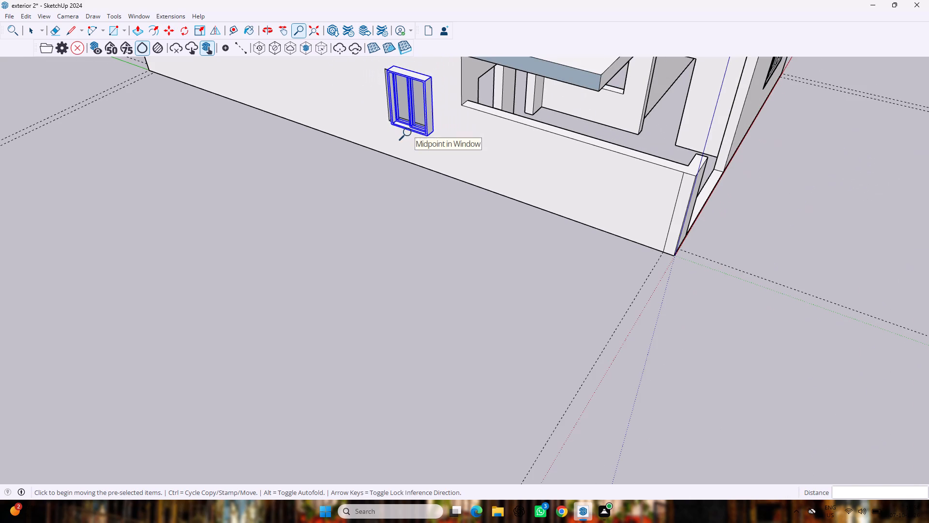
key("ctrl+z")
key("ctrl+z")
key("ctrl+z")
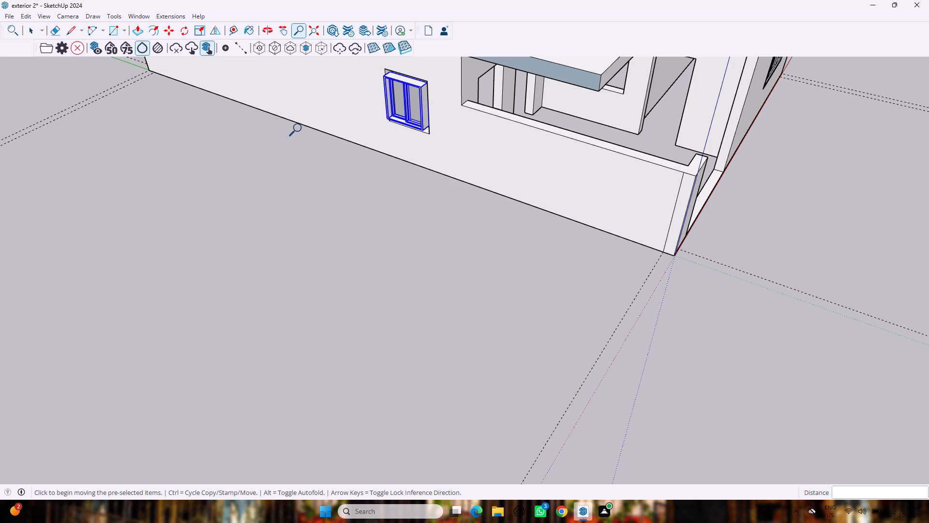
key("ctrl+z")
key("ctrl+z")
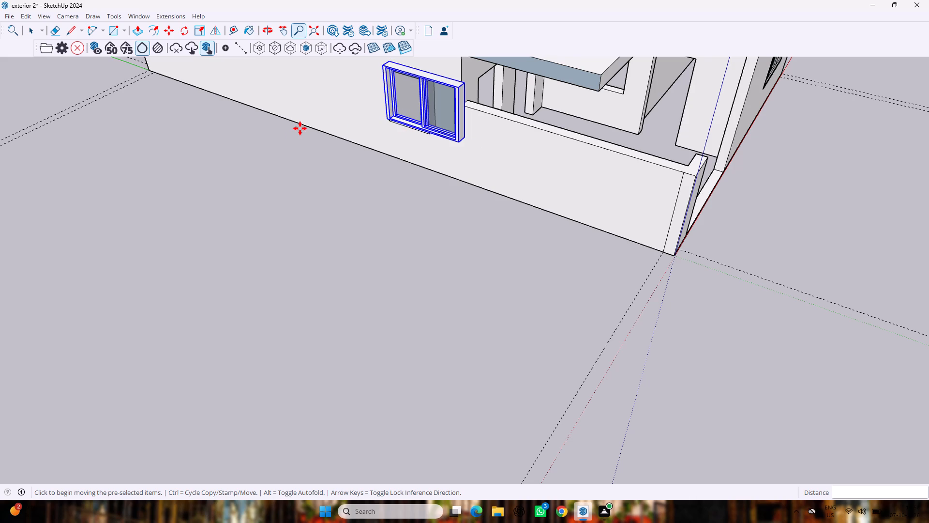
Delete the two-panel window from the wall opening.
key("Delete")
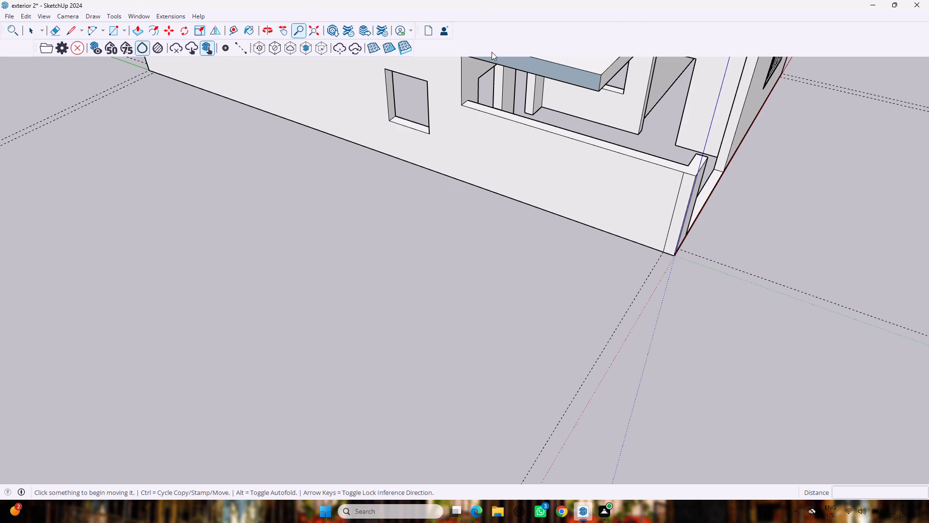
Load the Sliding Window from a 3D Warehouse search for "window" and place it on the ground in front of the wall opening.
left_click(137, 18)
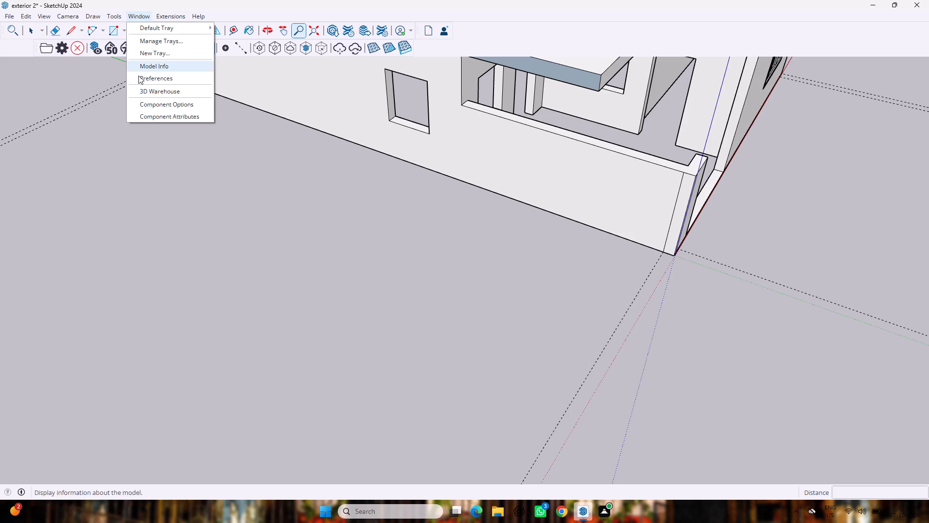
left_click(148, 95)
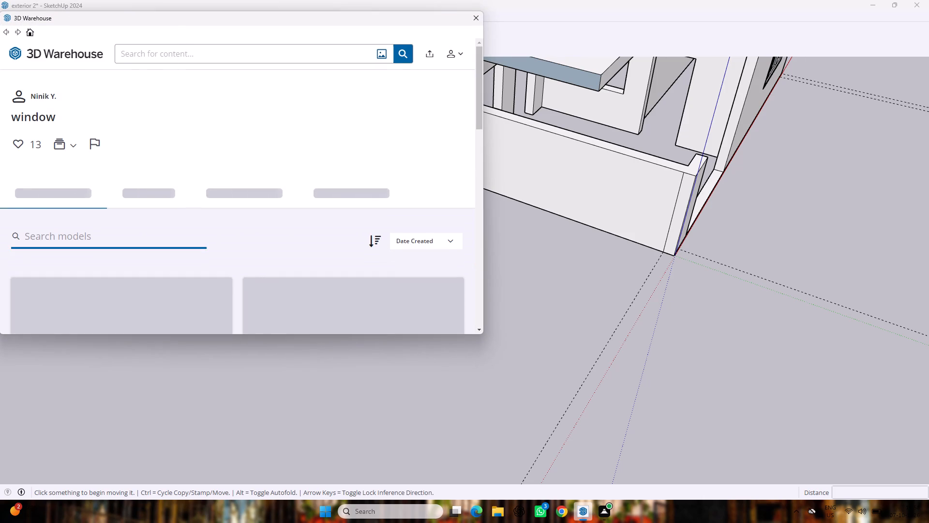
left_click(174, 54)
type("window")
key("Return")
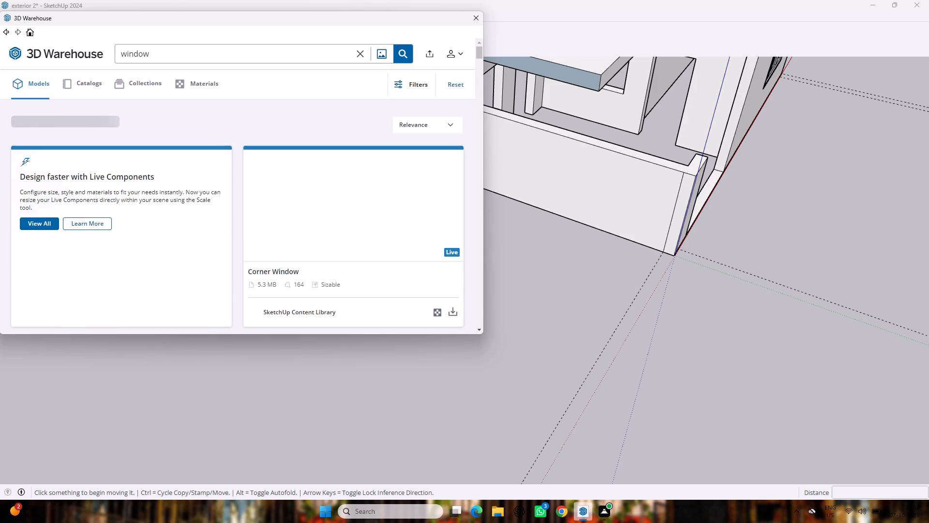
scroll(164, 150, "down", 5)
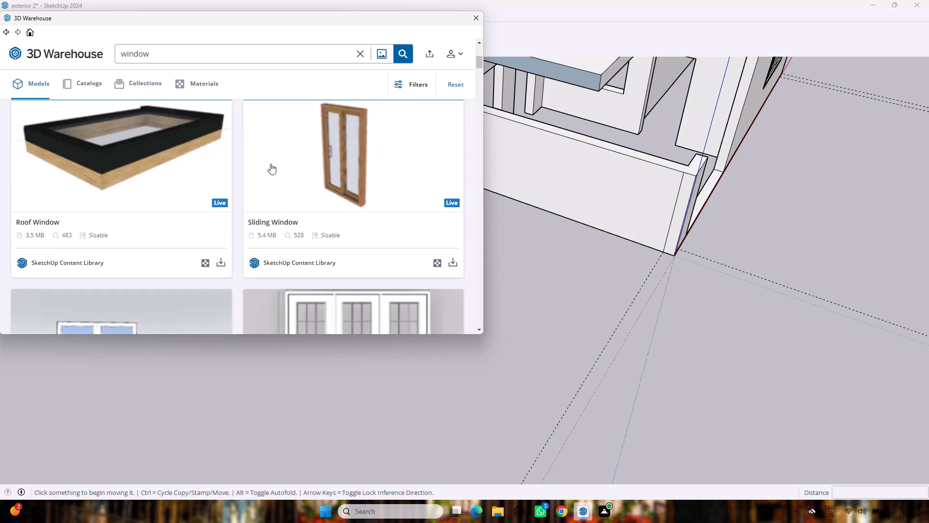
scroll(285, 167, "down", 3)
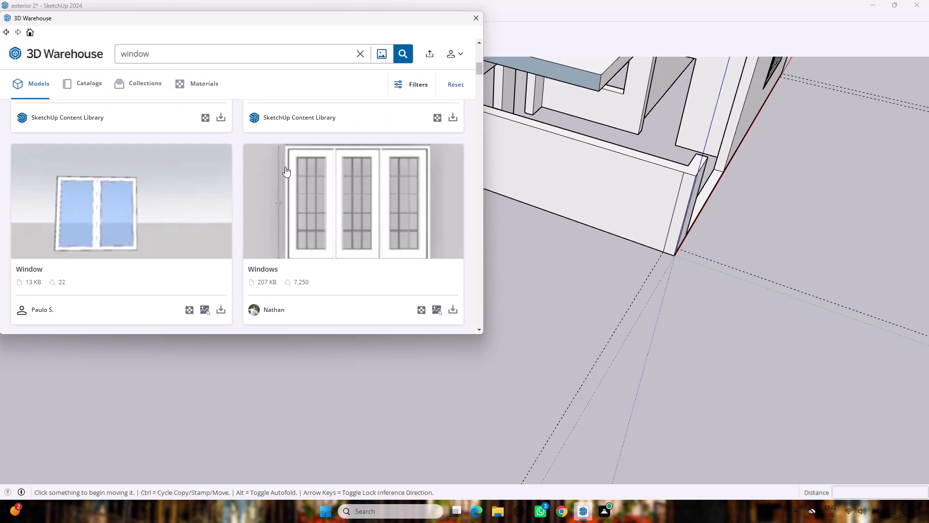
scroll(285, 167, "up", 3)
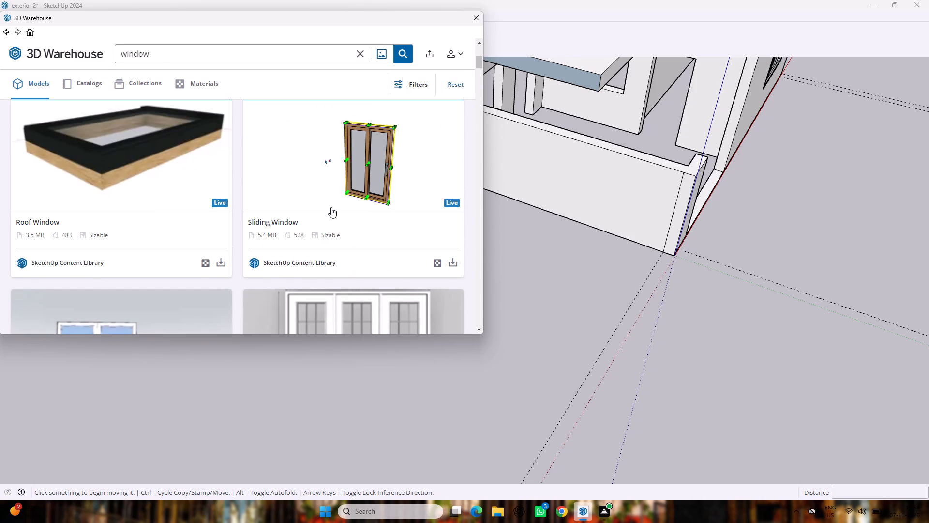
left_click(331, 199)
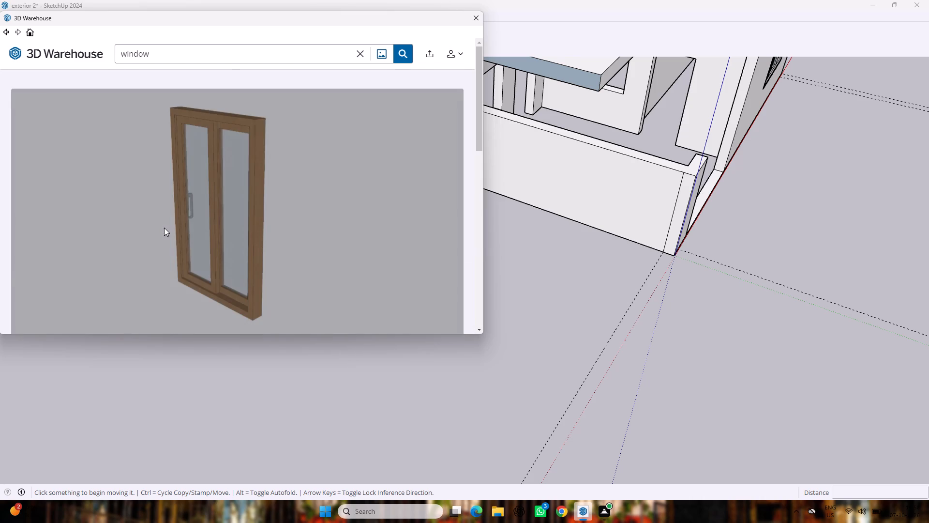
scroll(164, 231, "down", 4)
left_click(322, 242)
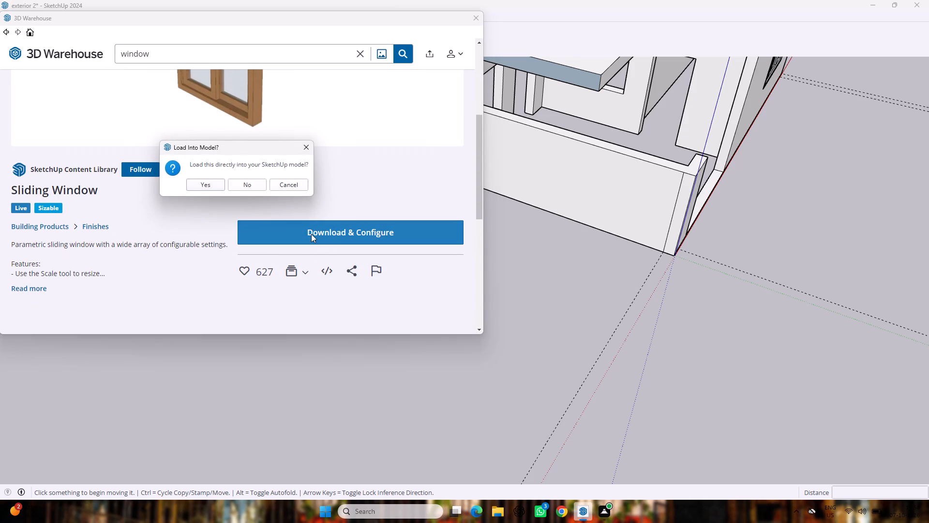
left_click(205, 189)
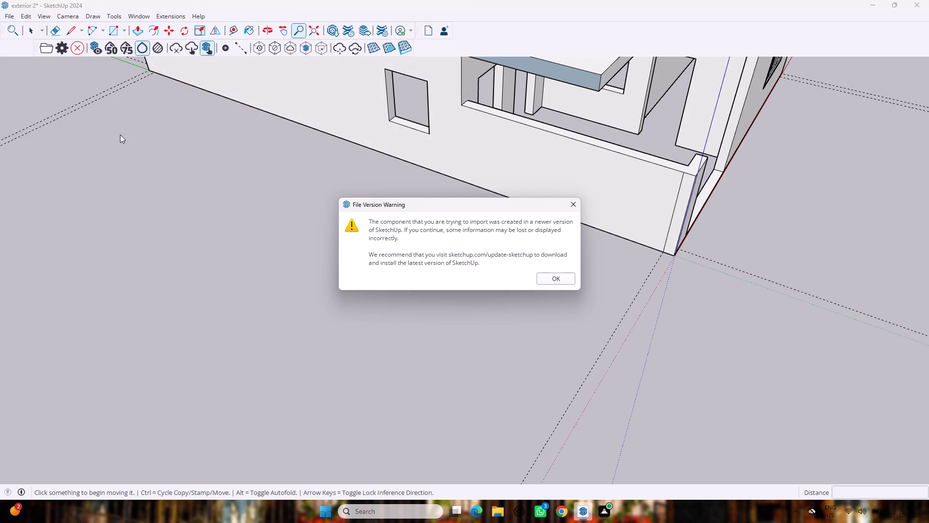
left_click(550, 276)
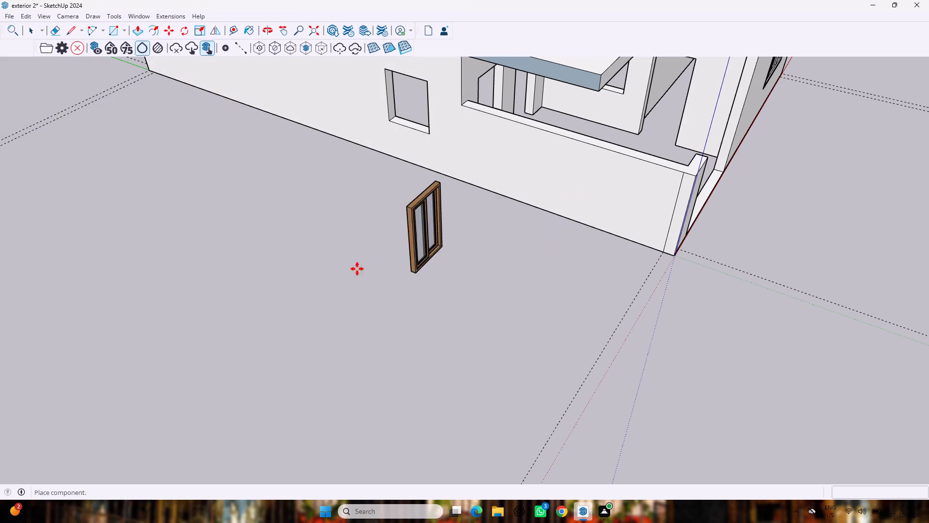
left_click(374, 293)
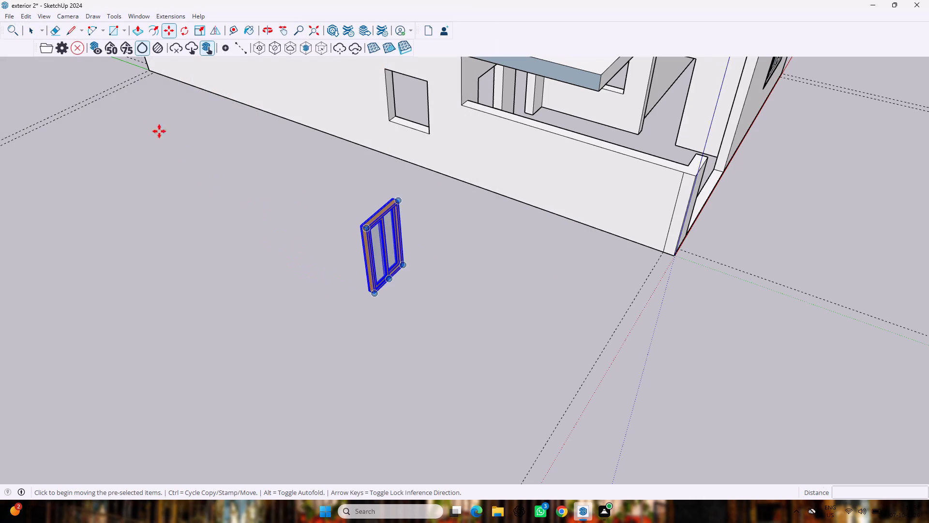
Move the sliding window a short distance further out from the house wall.
left_click(135, 14)
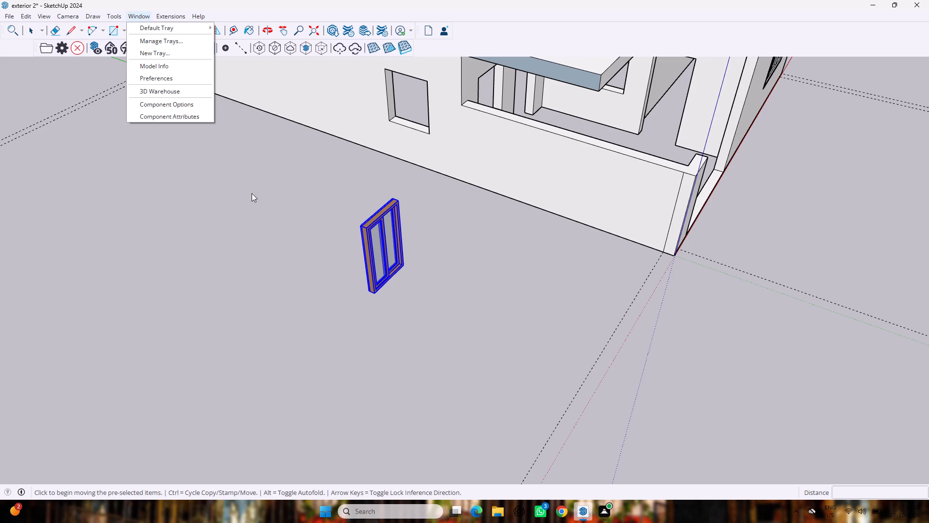
left_click(35, 156)
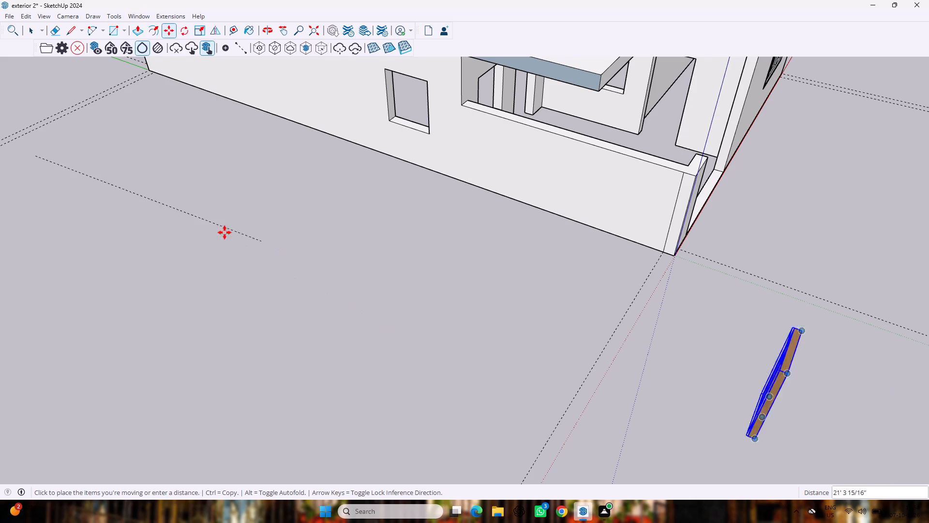
left_click(27, 183)
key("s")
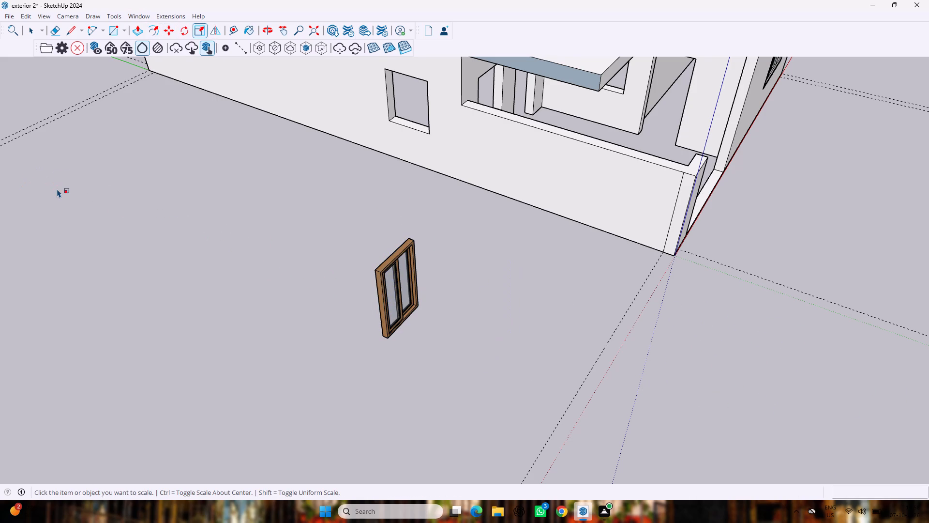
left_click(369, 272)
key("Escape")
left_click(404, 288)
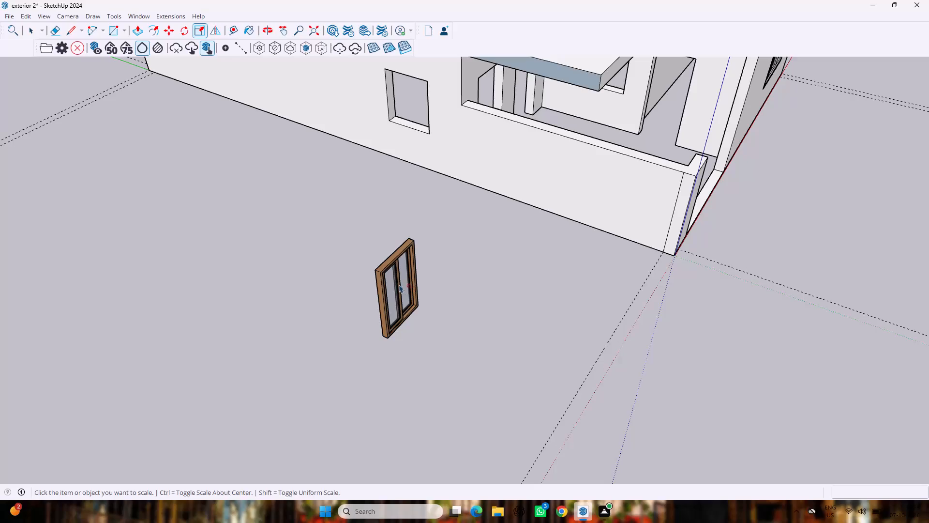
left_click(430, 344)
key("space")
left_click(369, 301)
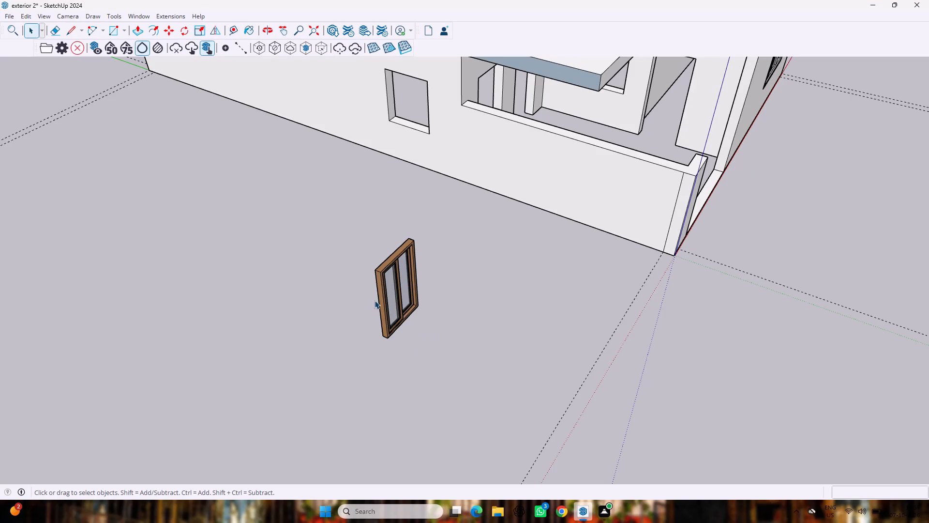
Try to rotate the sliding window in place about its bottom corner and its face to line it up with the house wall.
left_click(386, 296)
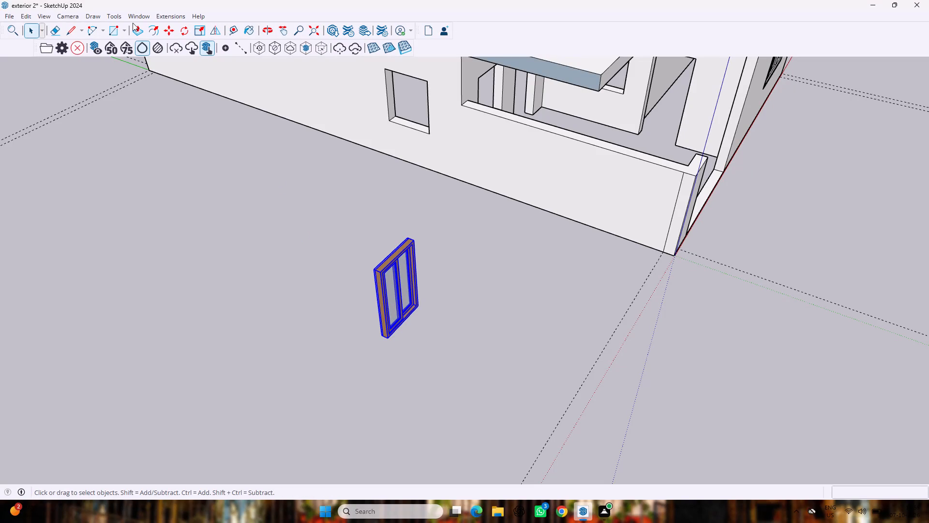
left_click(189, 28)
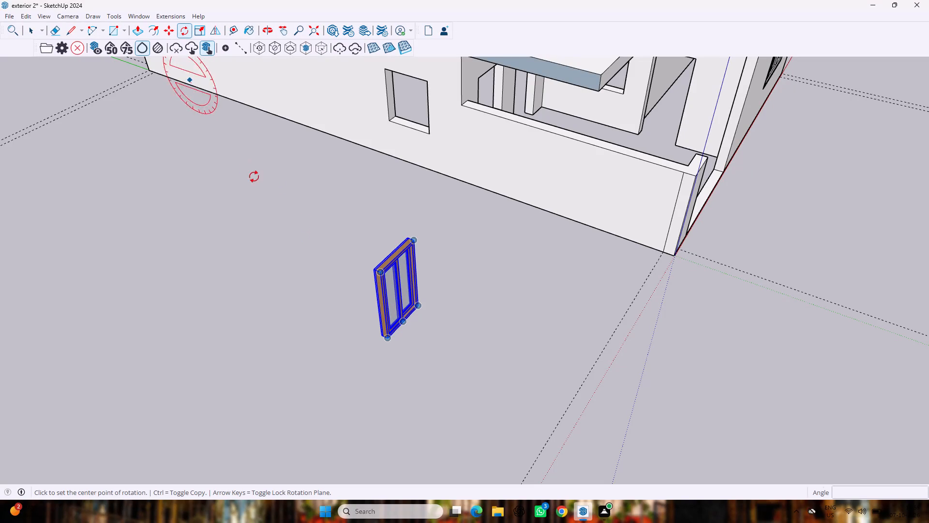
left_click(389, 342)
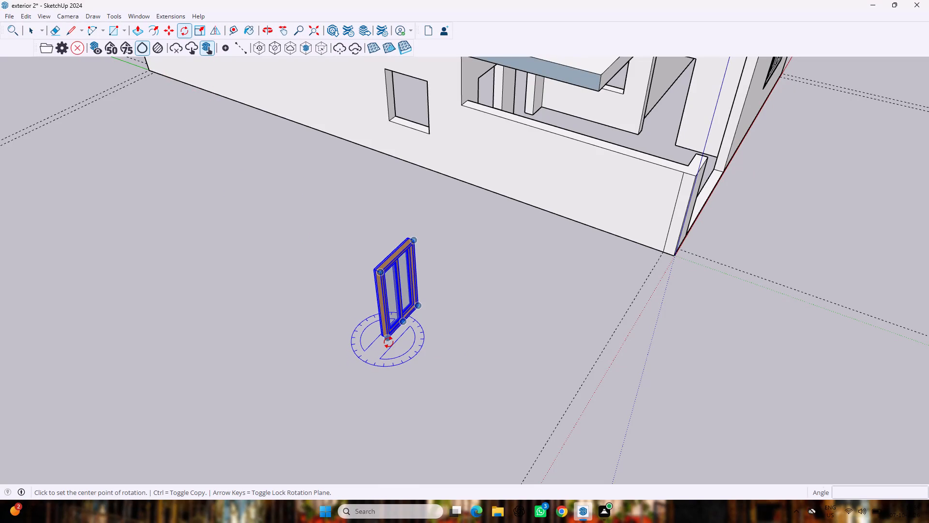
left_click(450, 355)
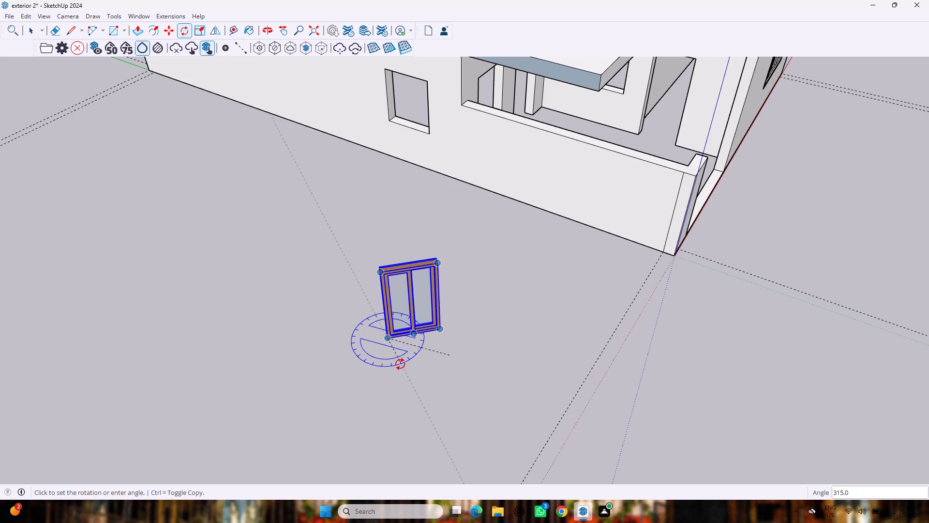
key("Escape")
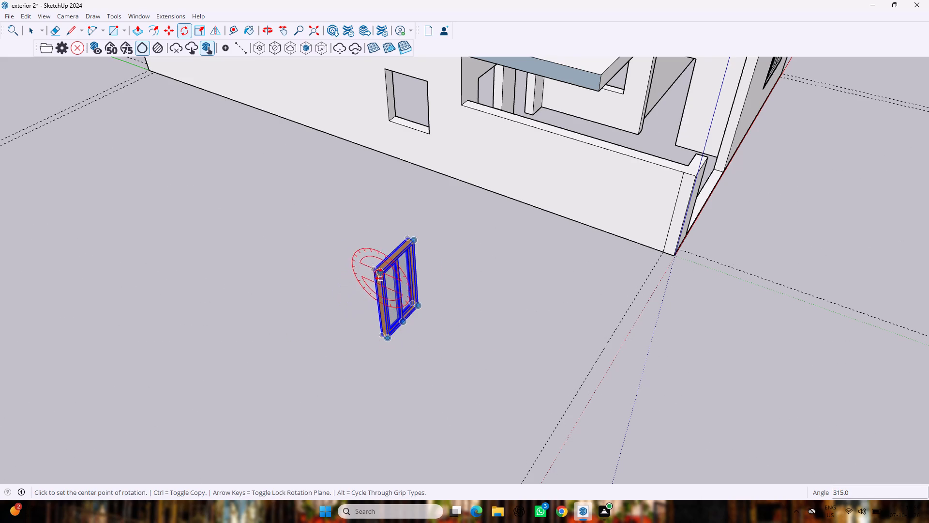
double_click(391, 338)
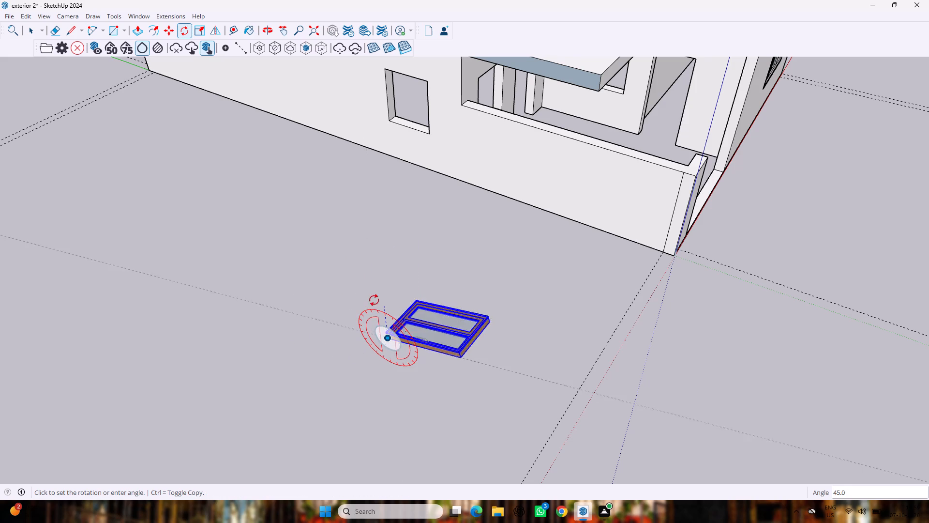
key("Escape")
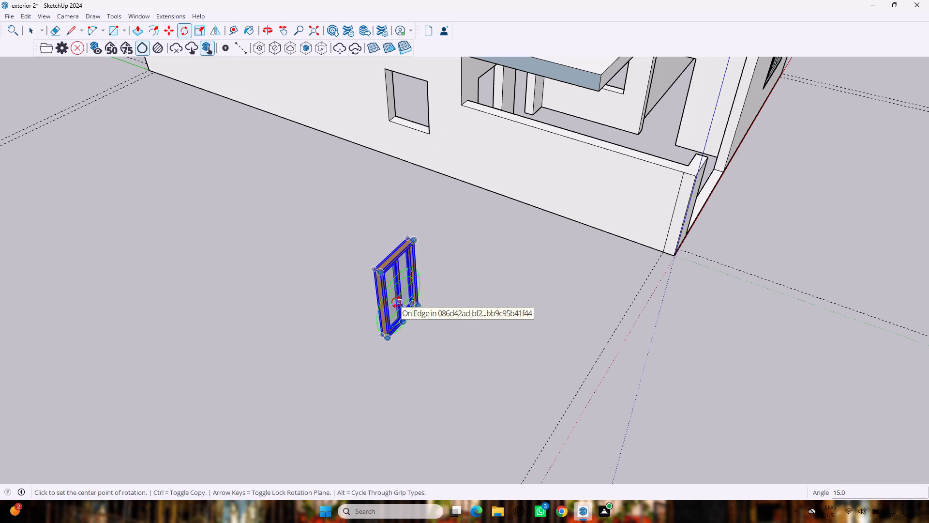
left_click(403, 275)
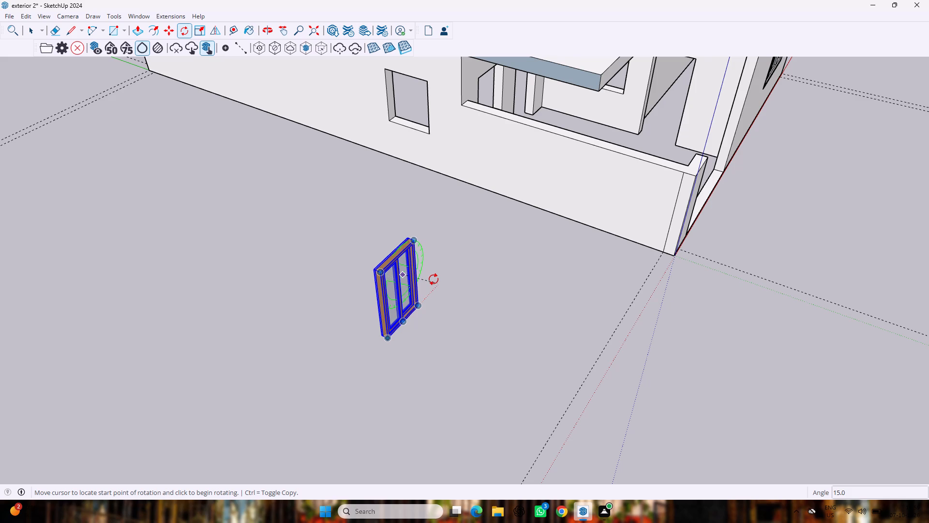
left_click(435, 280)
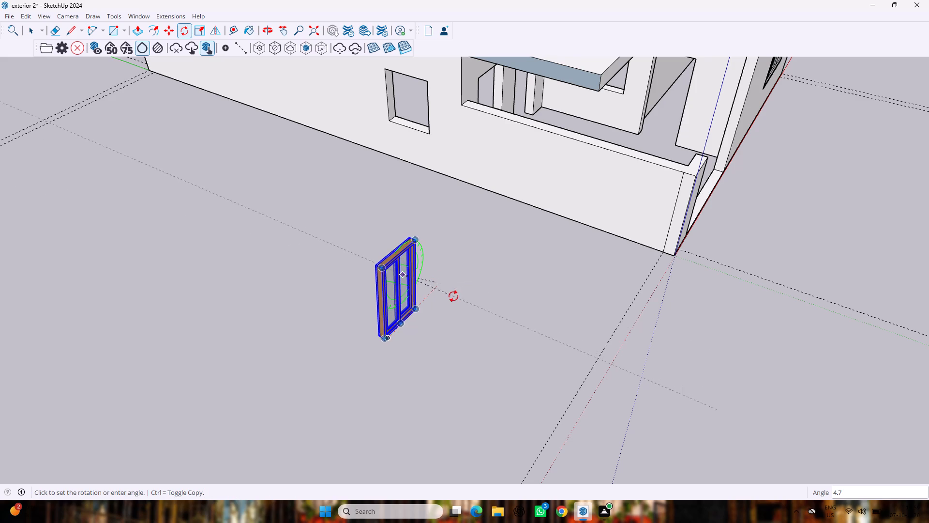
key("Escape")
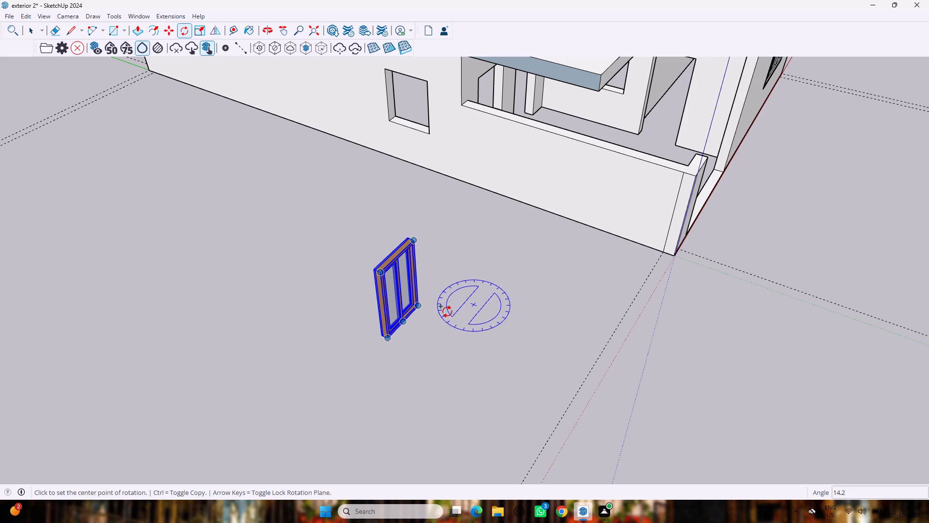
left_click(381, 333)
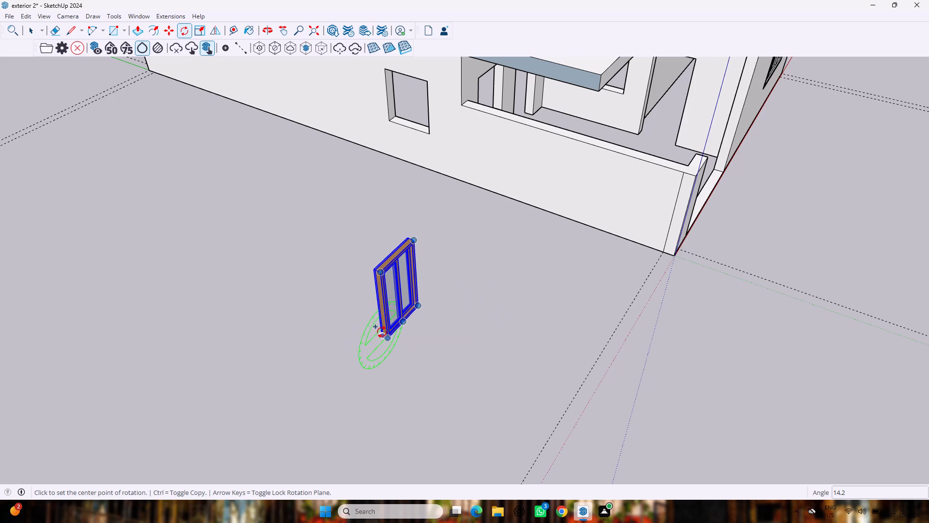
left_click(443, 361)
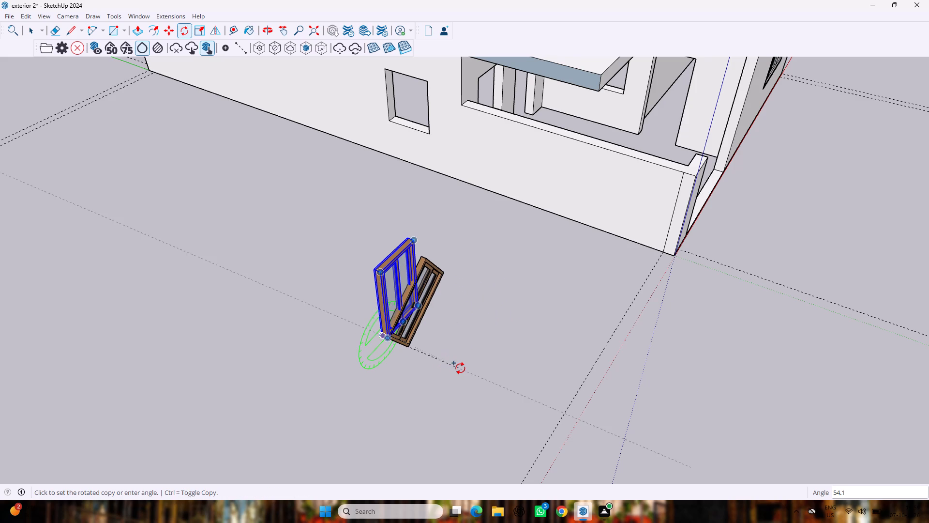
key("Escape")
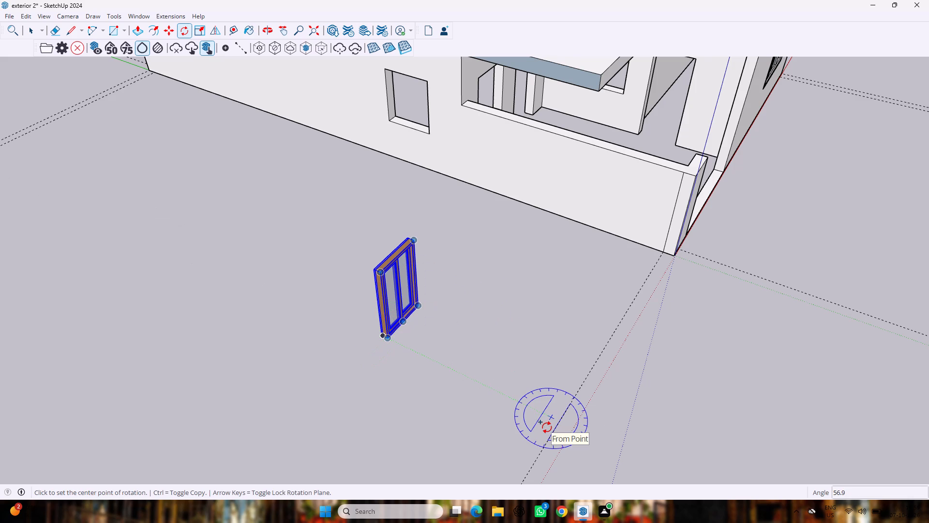
Undo the sliding window's last move and its placement on the ground.
key("ctrl+z")
key("ctrl+z")
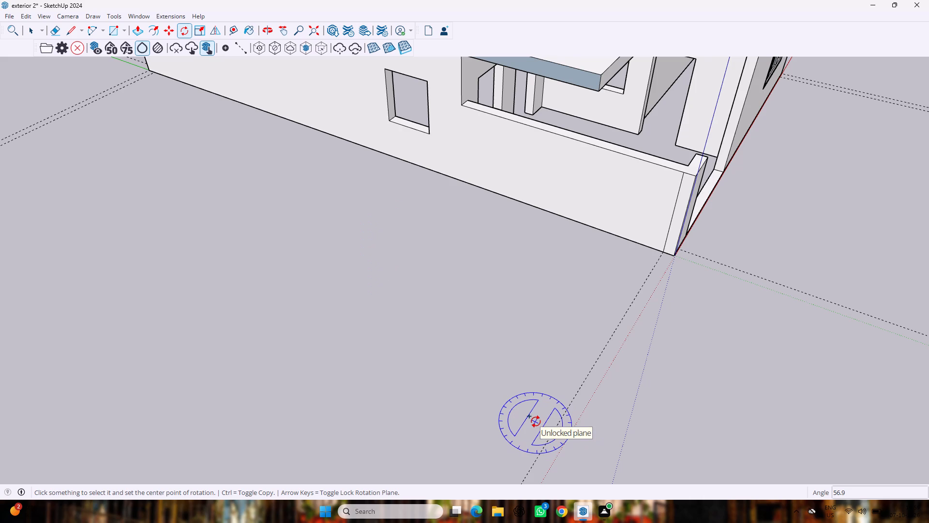
key("Escape")
key("space")
Search 3D Warehouse for "window".
scroll(594, 306, "down", 4)
middle_click_drag(725, 223, 510, 165)
middle_click(510, 165)
scroll(508, 172, "down", 1)
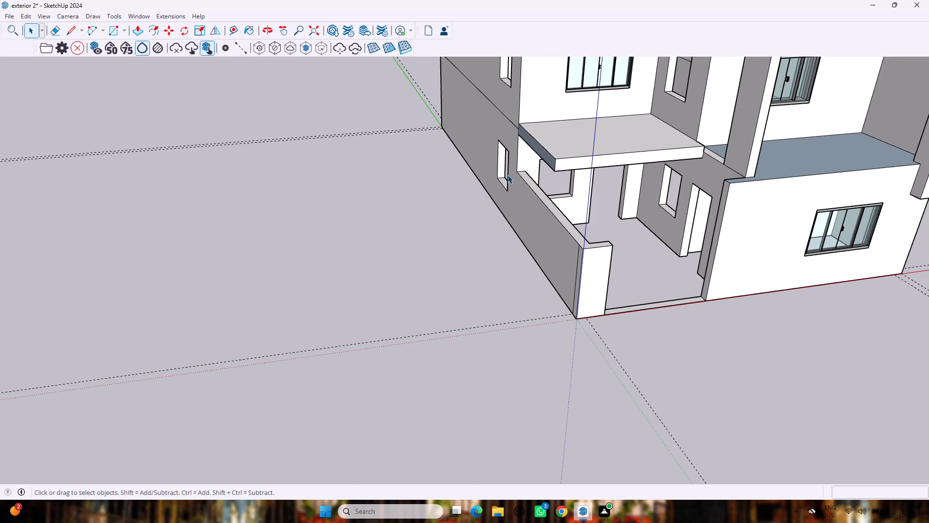
scroll(508, 175, "down", 3)
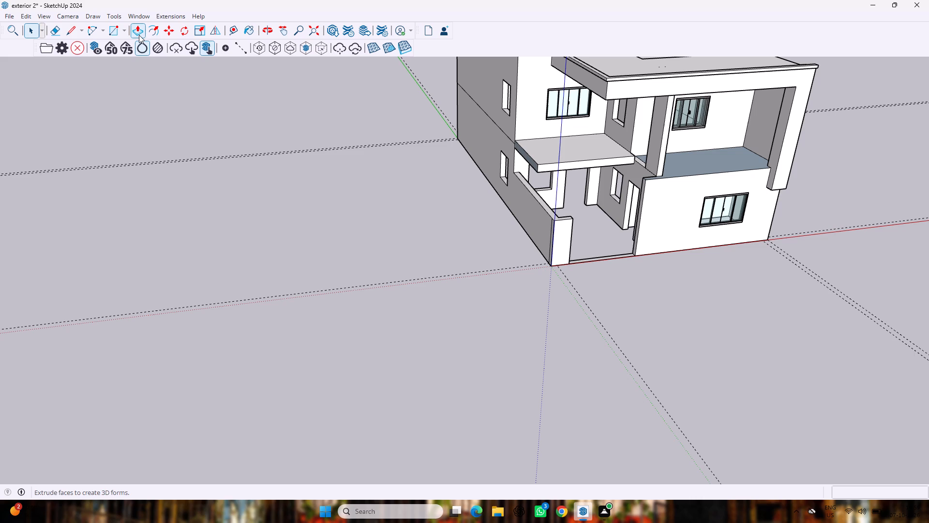
left_click(139, 19)
left_click(150, 93)
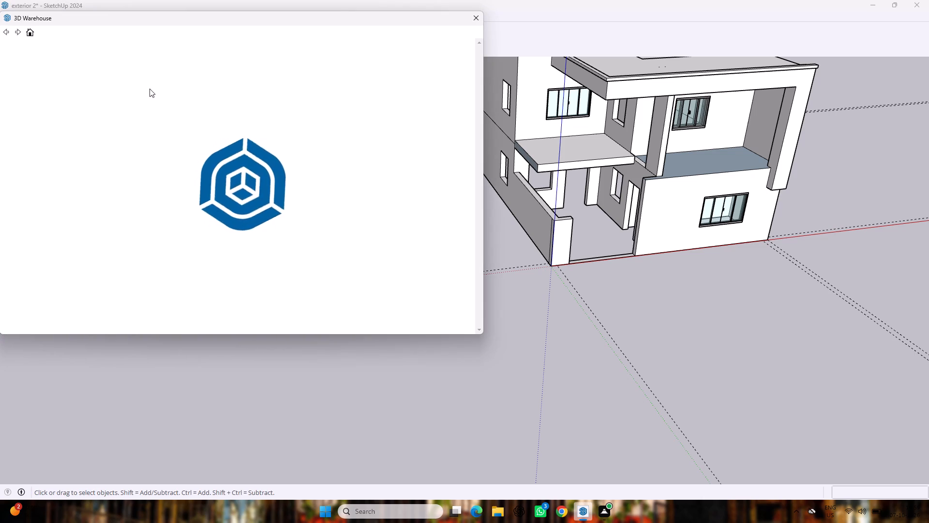
key("w")
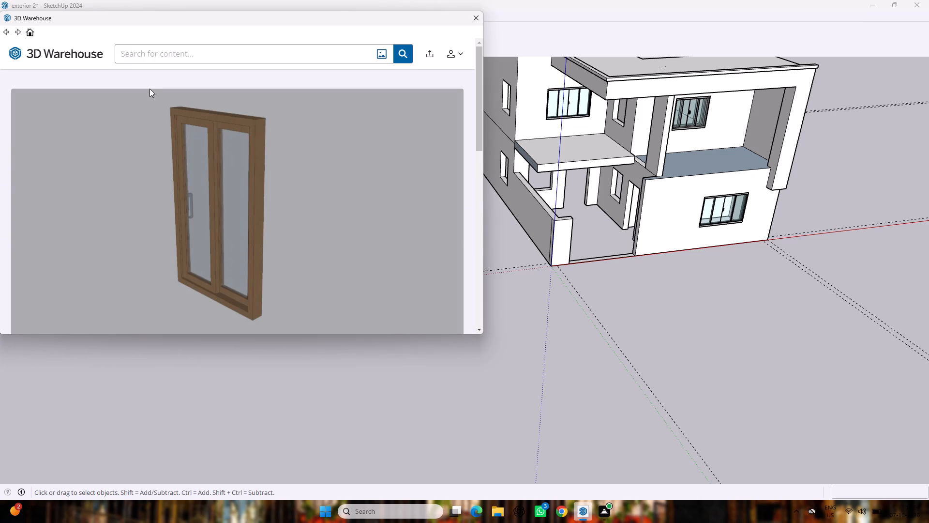
left_click(140, 52)
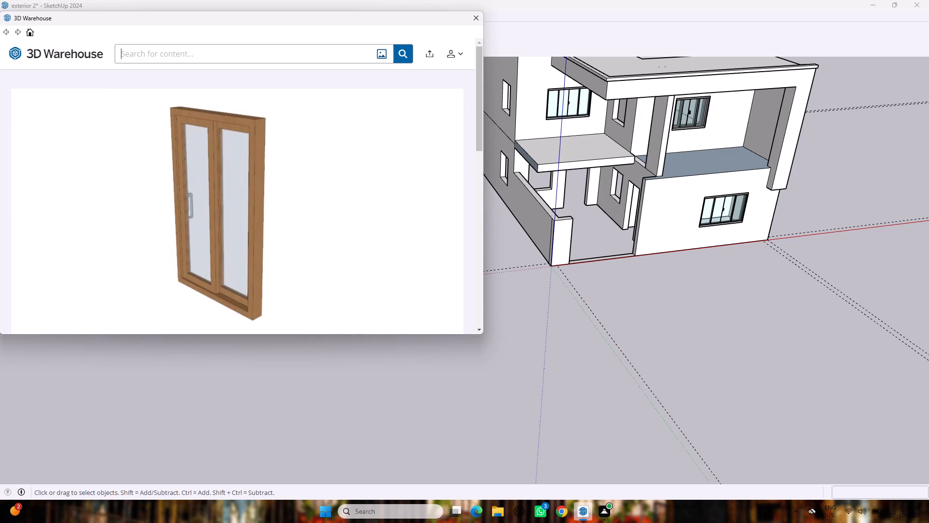
type("window")
key("Return")
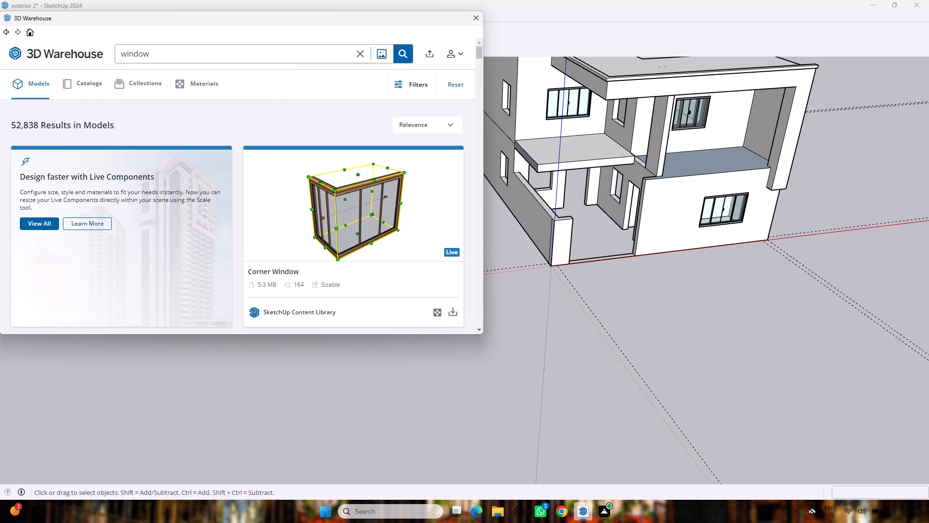
Load the white two-pane Window sized 120x110cm into the model and place it on the ground beside the house.
scroll(147, 138, "down", 7)
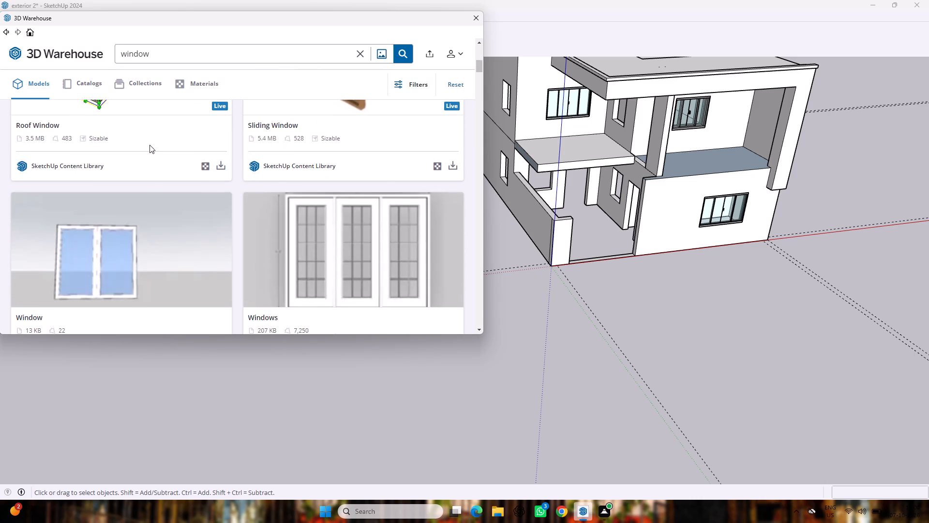
scroll(150, 145, "down", 5)
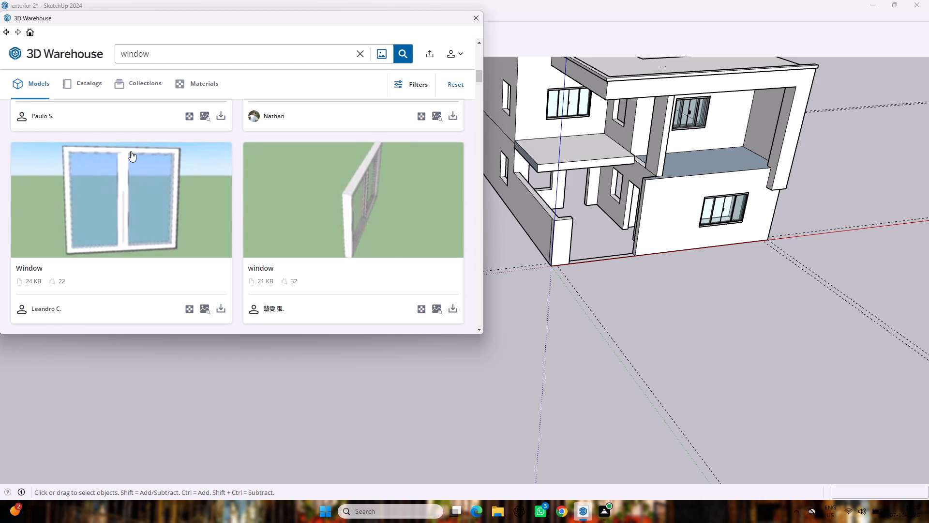
left_click(229, 219)
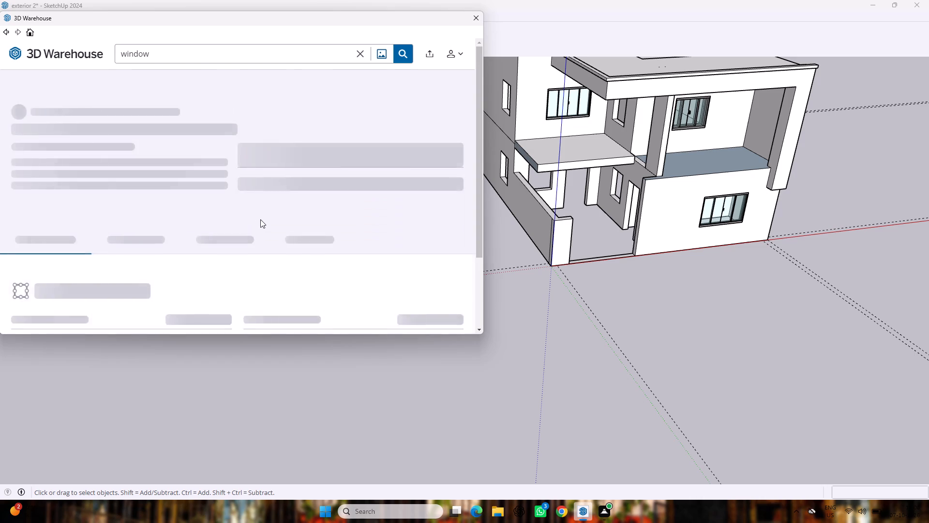
scroll(254, 205, "down", 2)
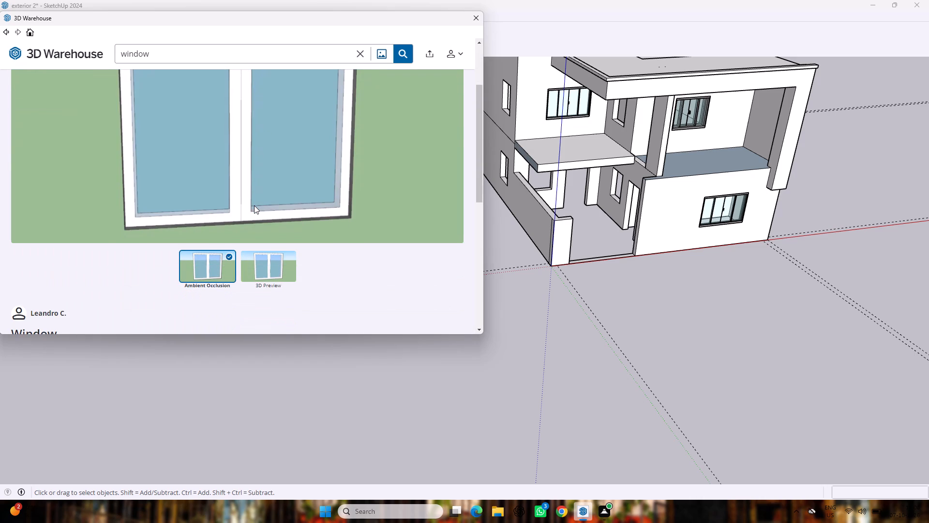
scroll(254, 205, "down", 2)
left_click(376, 253)
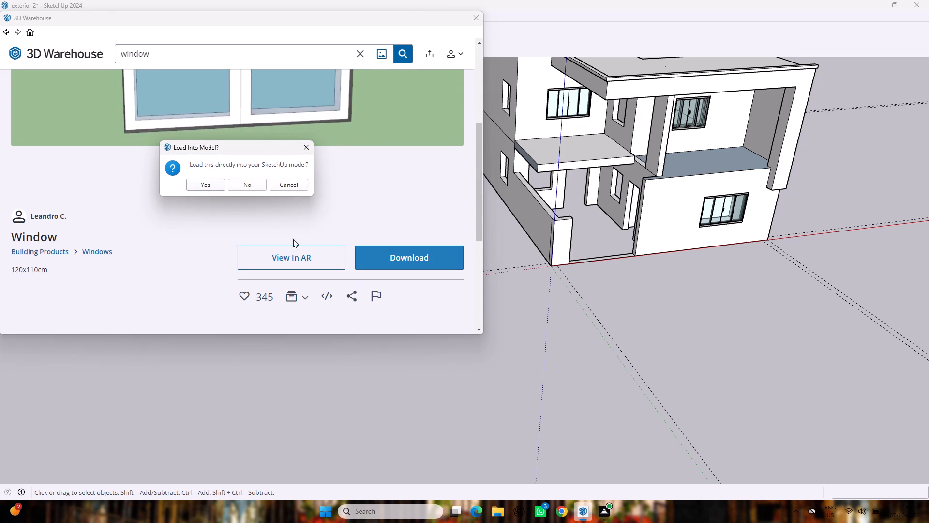
left_click(209, 178)
left_click(209, 181)
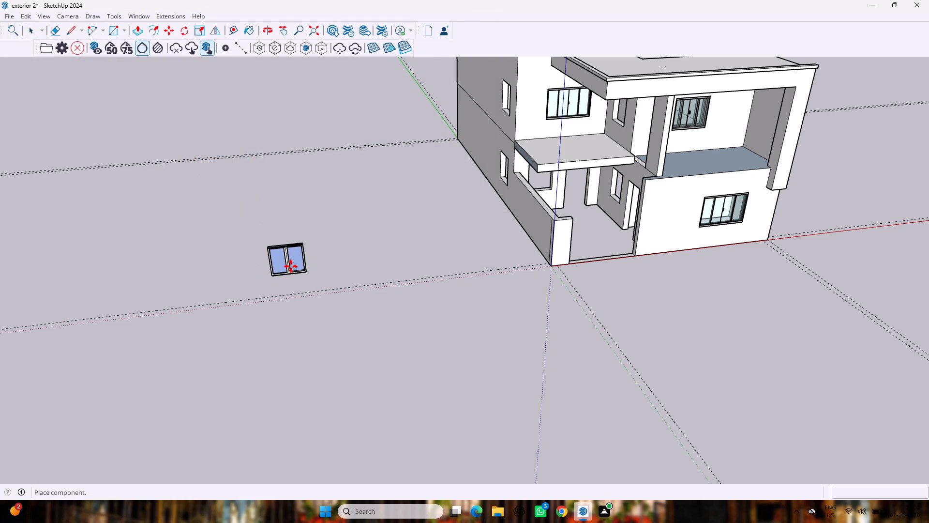
left_click(318, 236)
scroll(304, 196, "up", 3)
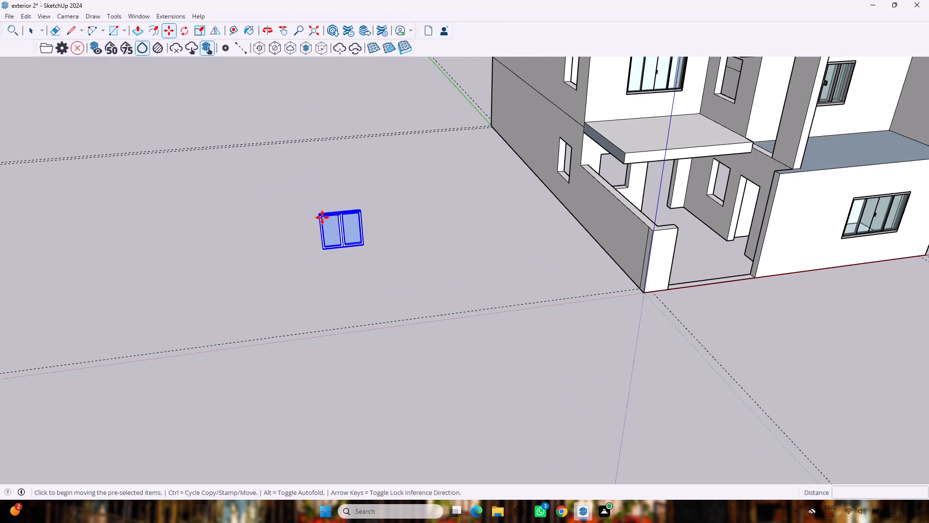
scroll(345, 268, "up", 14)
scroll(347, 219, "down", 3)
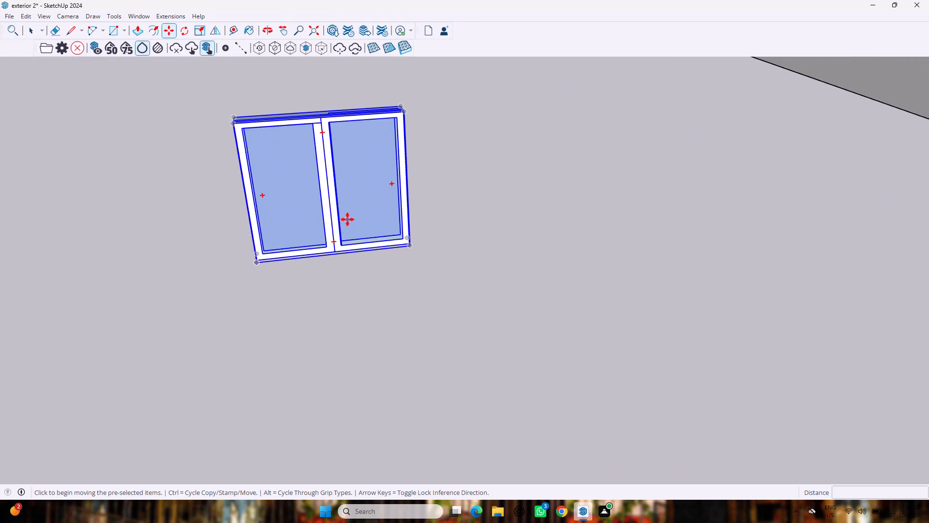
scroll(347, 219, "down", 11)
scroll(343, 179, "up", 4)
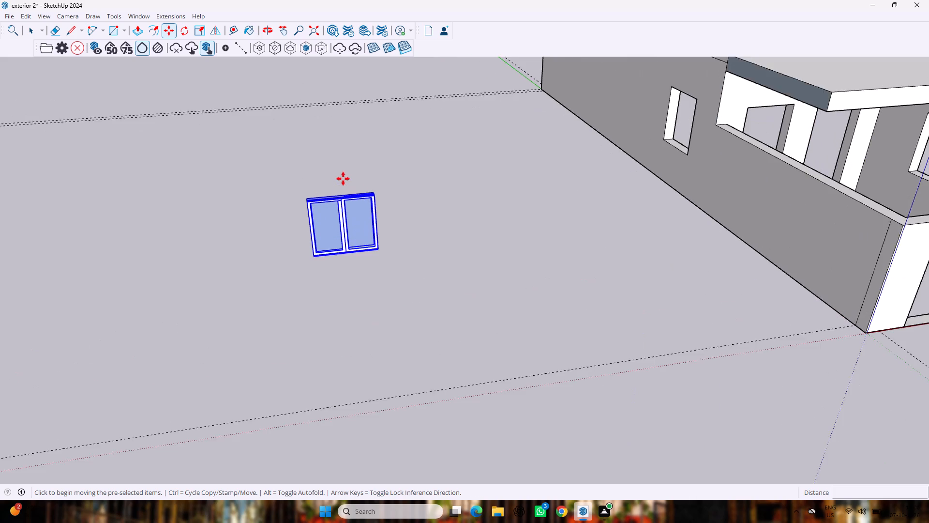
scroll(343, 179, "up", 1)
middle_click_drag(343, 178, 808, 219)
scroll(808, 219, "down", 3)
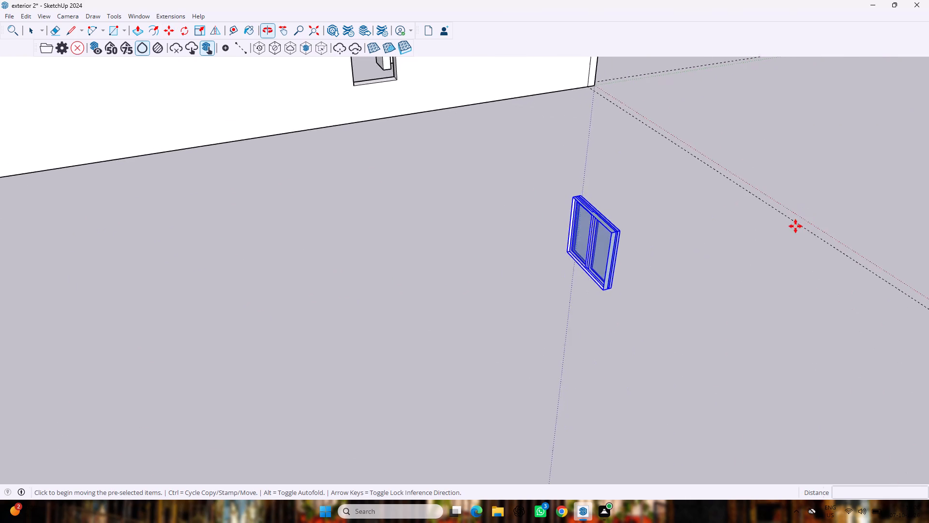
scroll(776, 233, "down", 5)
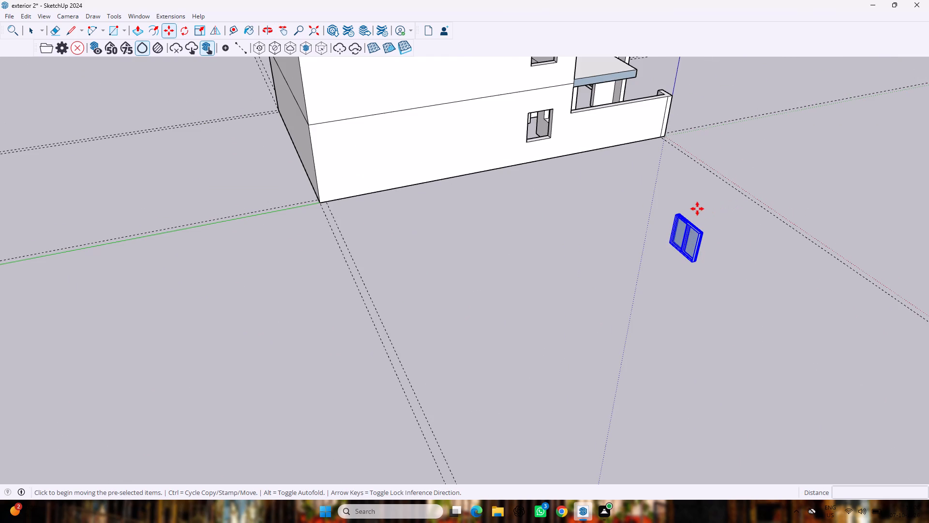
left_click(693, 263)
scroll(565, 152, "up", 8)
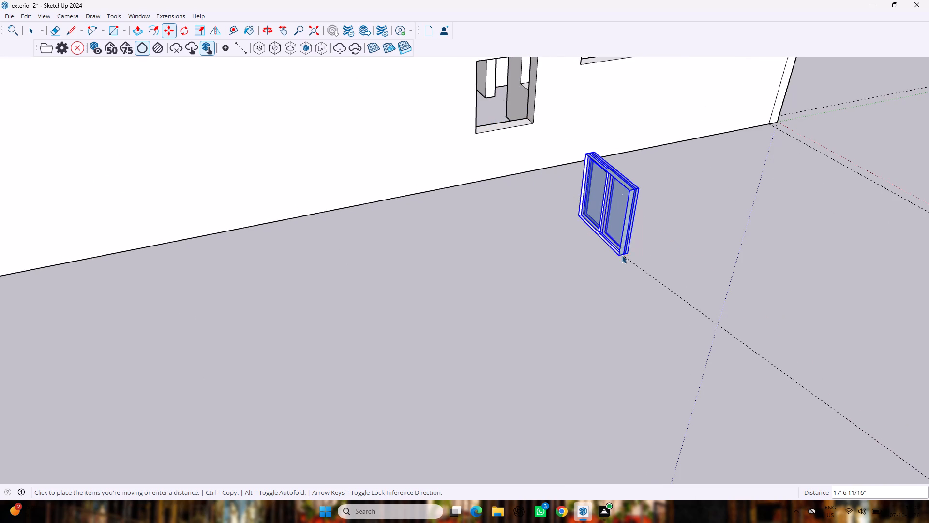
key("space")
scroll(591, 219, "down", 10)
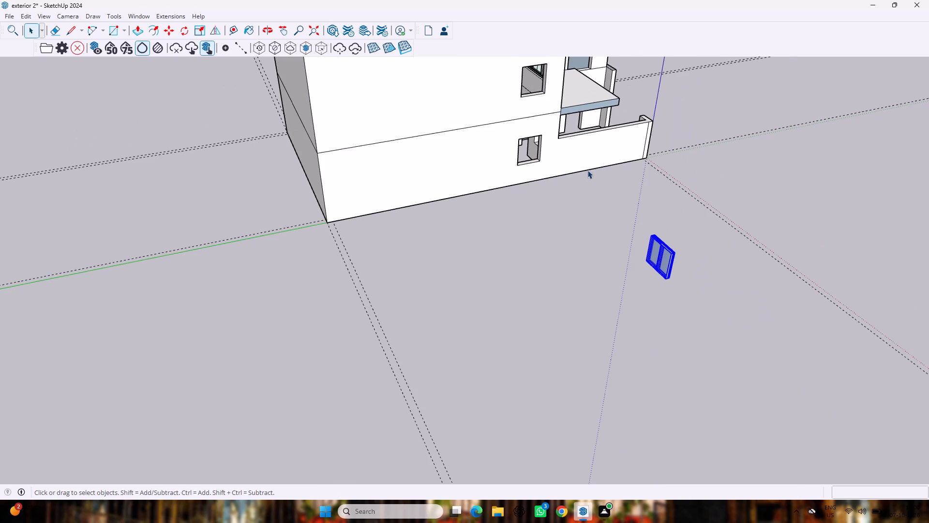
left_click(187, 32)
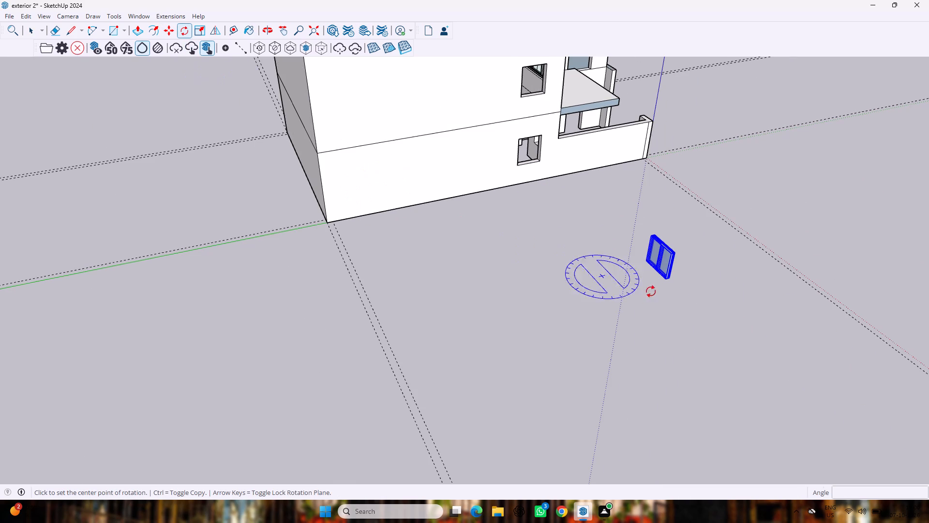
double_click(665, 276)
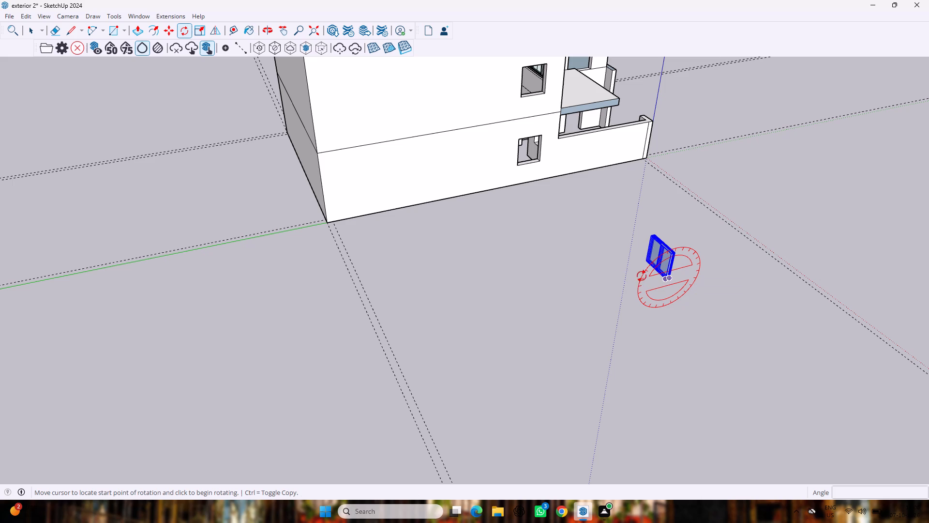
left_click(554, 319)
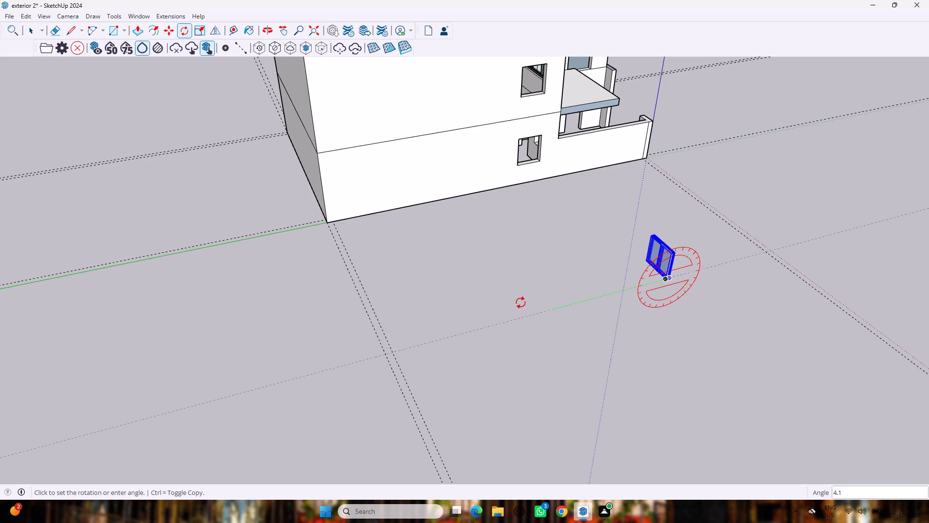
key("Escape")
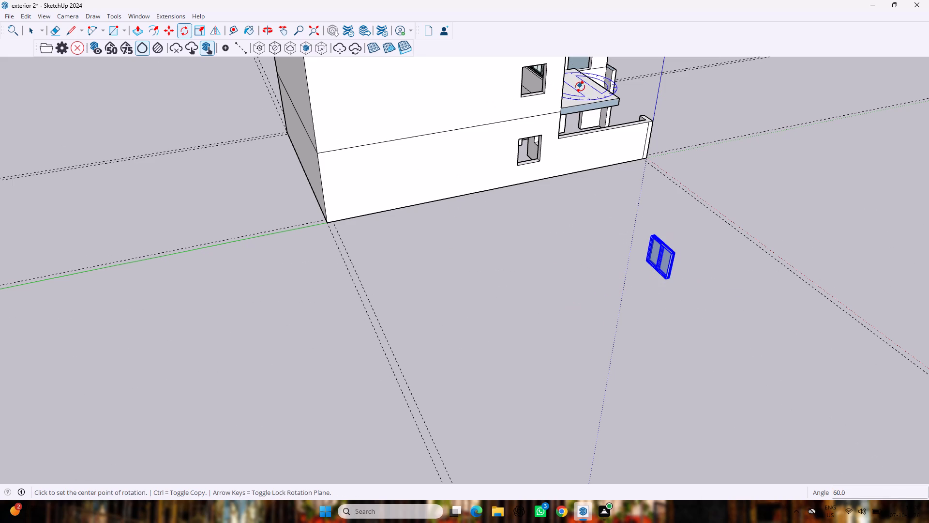
Rotate the two-pane window 90 degrees on the ground plane about its bottom corner to line it up with the side wall.
scroll(698, 337, "up", 11)
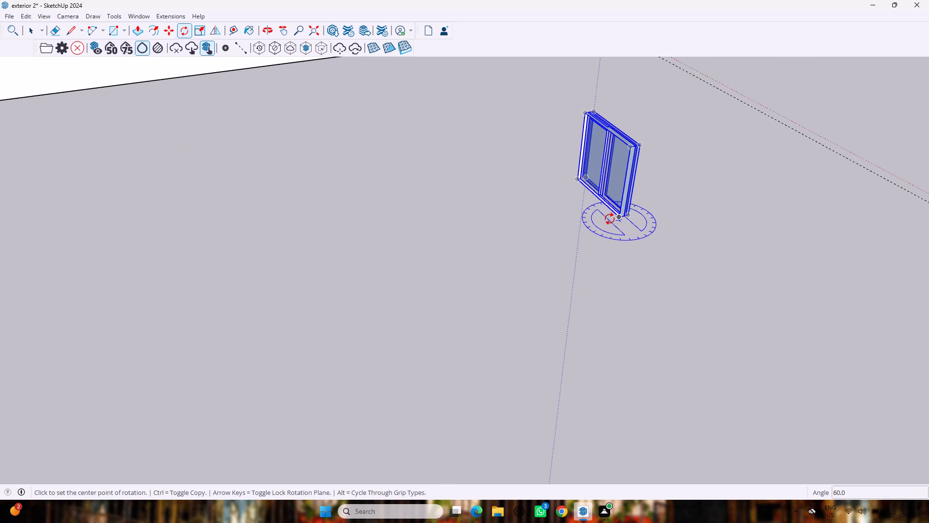
scroll(610, 219, "up", 3)
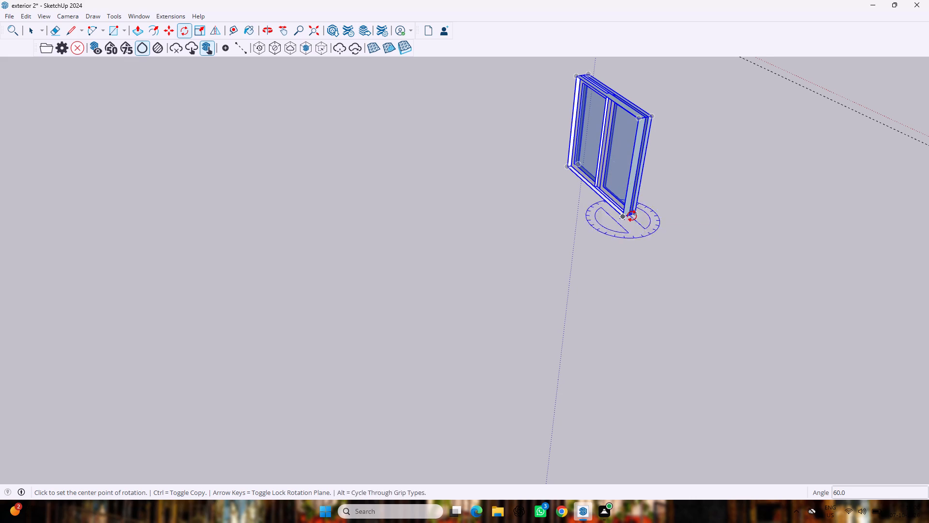
left_click(623, 217)
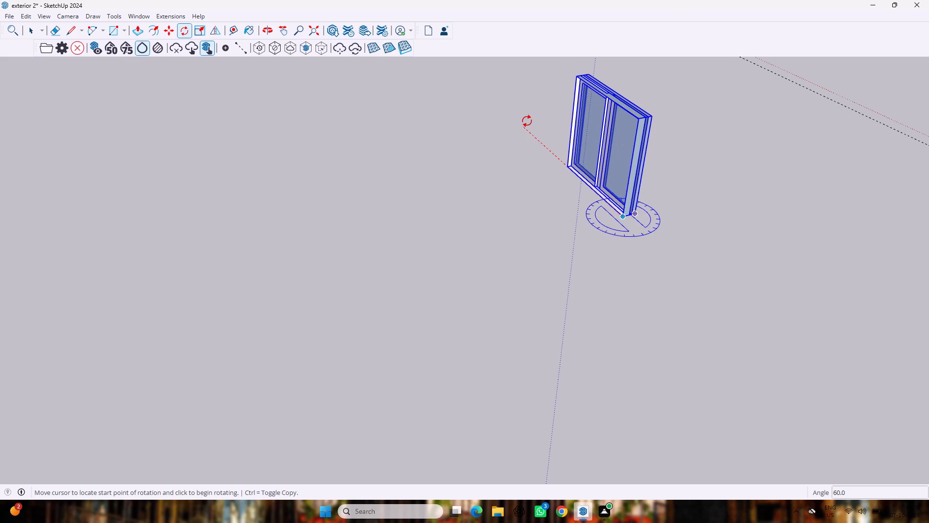
key("9")
key("9")
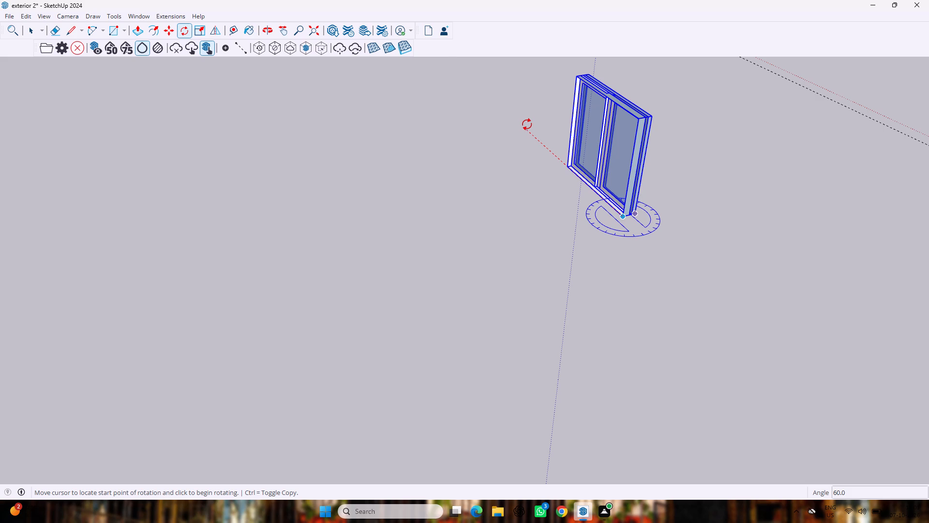
left_click(527, 123)
type("90")
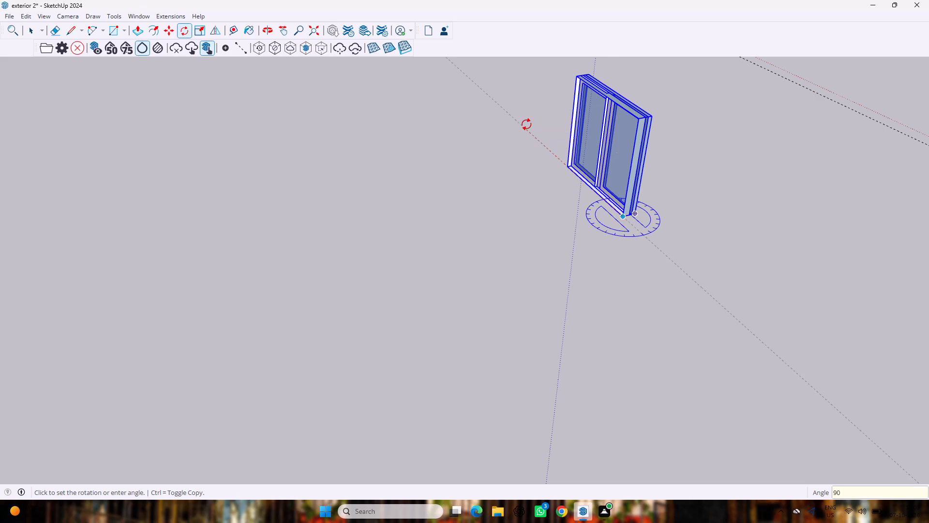
key("Return")
key("space")
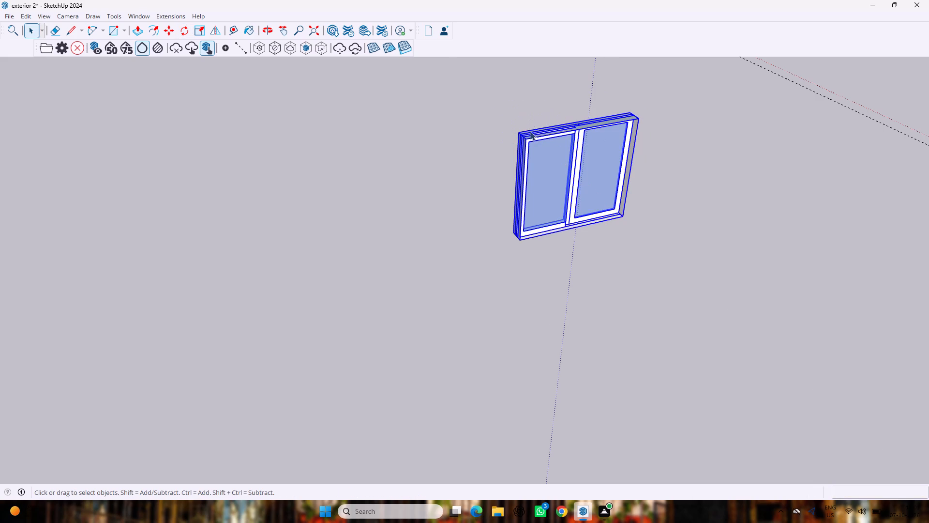
Move the window by its bottom front corner to the bottom corner of the ground-floor opening in the side wall.
key("m")
scroll(498, 251, "up", 6)
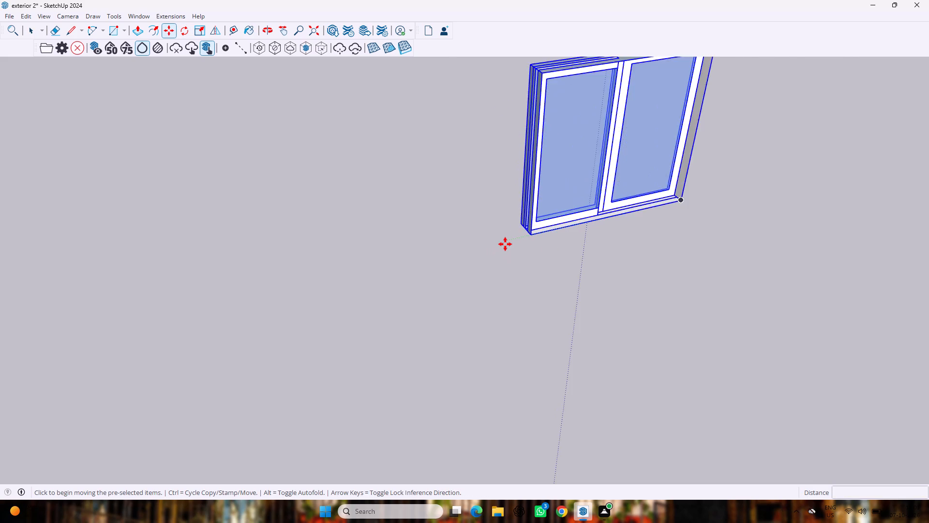
scroll(505, 244, "up", 2)
left_click(547, 231)
scroll(432, 203, "down", 5)
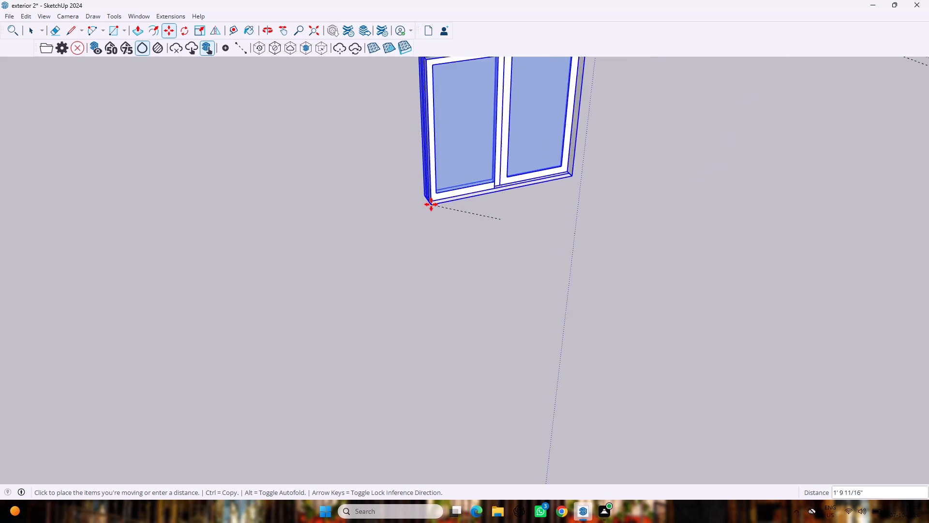
scroll(431, 204, "down", 20)
scroll(431, 204, "down", 1)
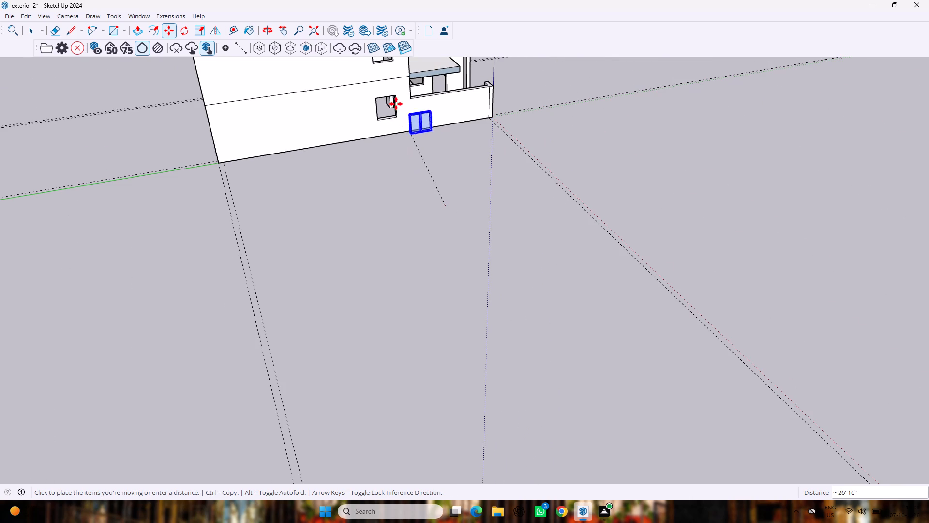
scroll(384, 96, "up", 16)
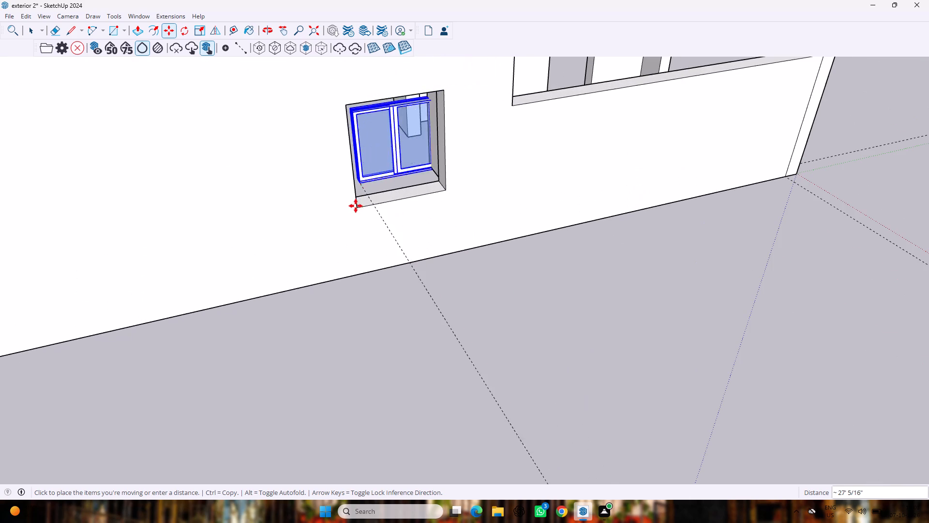
left_click(356, 209)
Scale the window's width by about 0.89 to match the ground-floor opening.
scroll(470, 182, "up", 7)
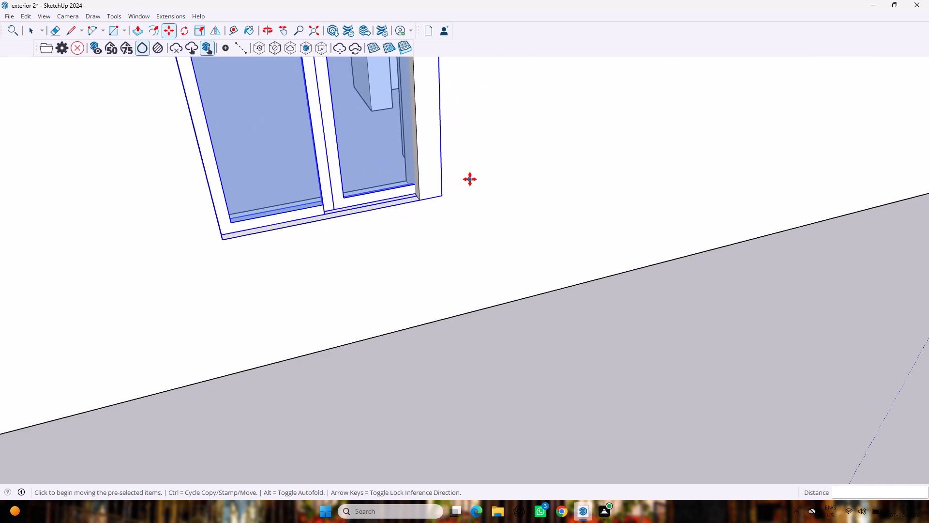
key("s")
scroll(477, 187, "down", 2)
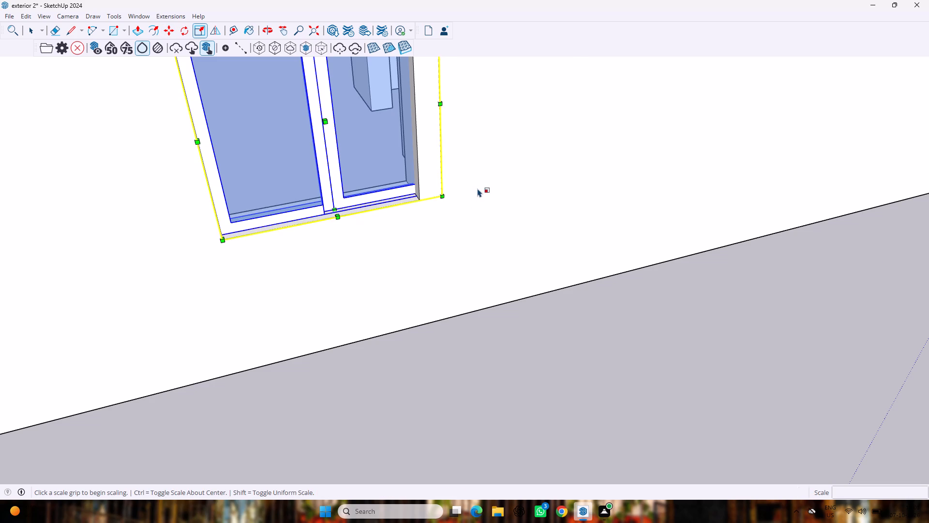
scroll(478, 188, "down", 1)
left_click(444, 121)
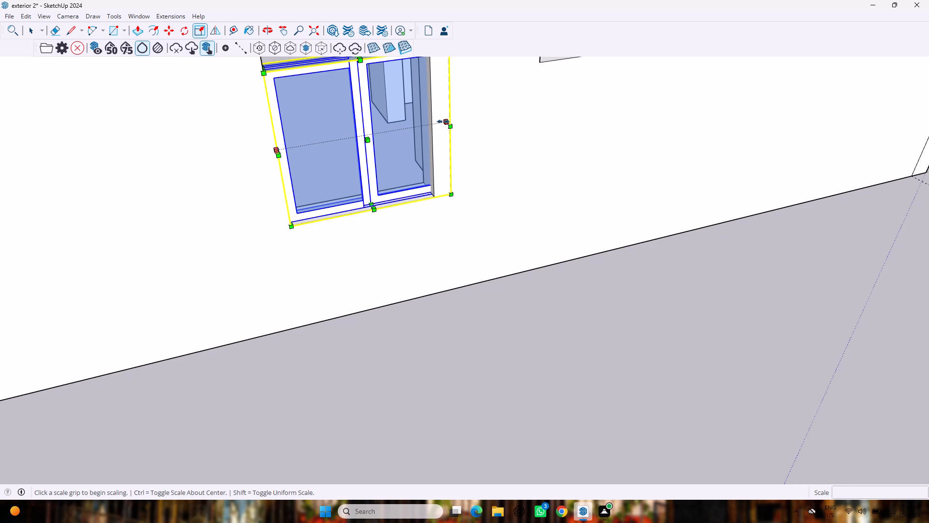
left_click(427, 130)
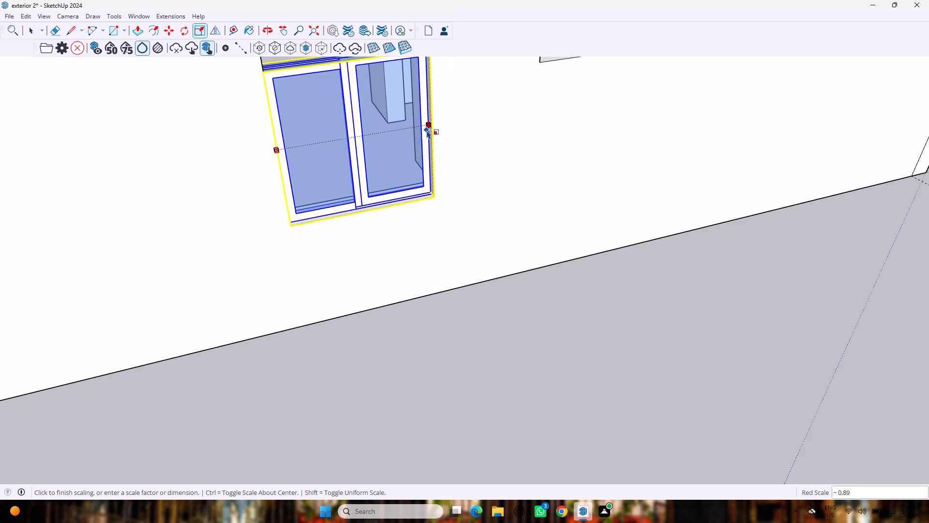
Scale the window's height by about 1.11 so it reaches the top of the ground-floor opening.
scroll(426, 130, "down", 7)
scroll(366, 44, "up", 8)
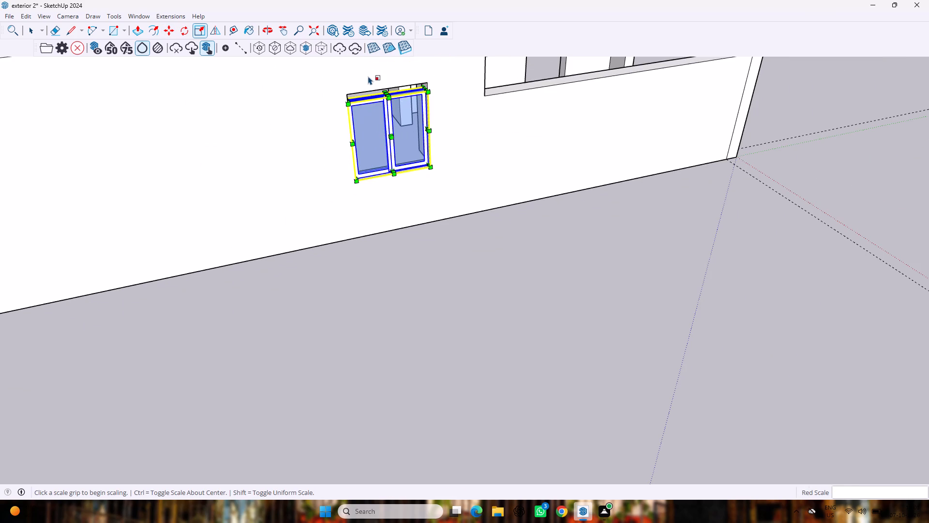
scroll(370, 76, "up", 13)
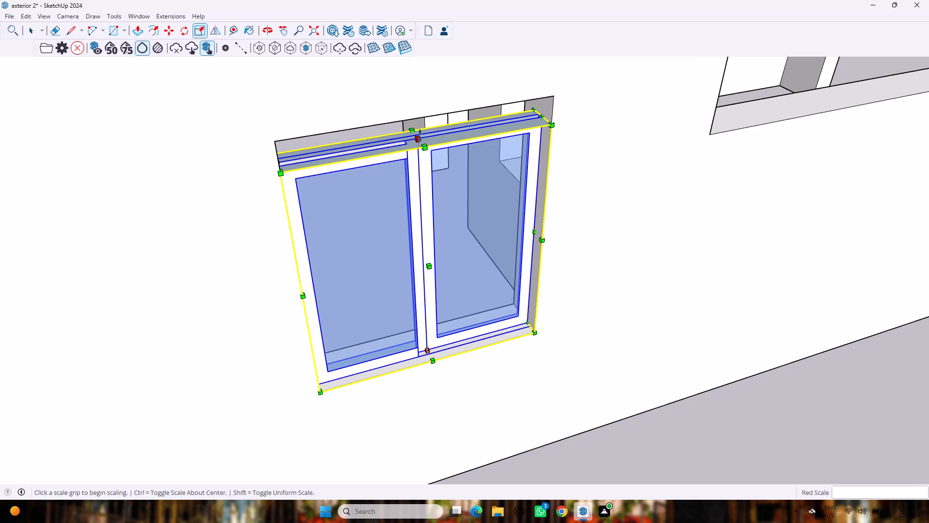
left_click(420, 136)
left_click(416, 119)
scroll(475, 126, "down", 3)
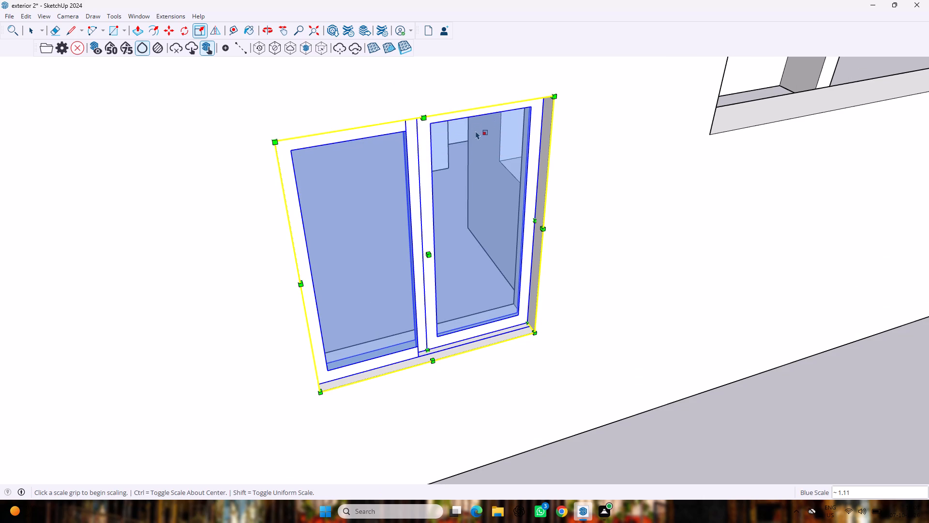
scroll(476, 131, "down", 5)
key("space")
Copy the fitted window and place the copy in the upper-floor opening directly above it on the side wall.
scroll(543, 229, "down", 2)
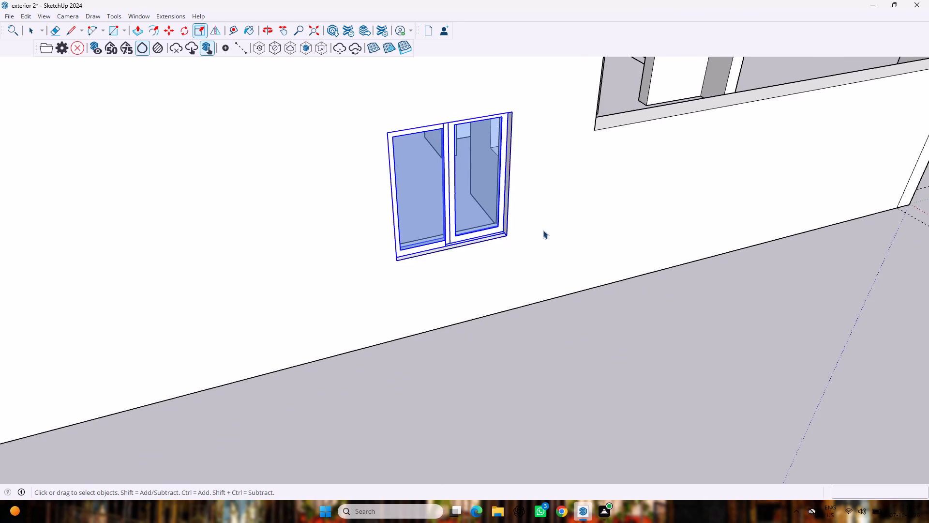
scroll(543, 230, "down", 10)
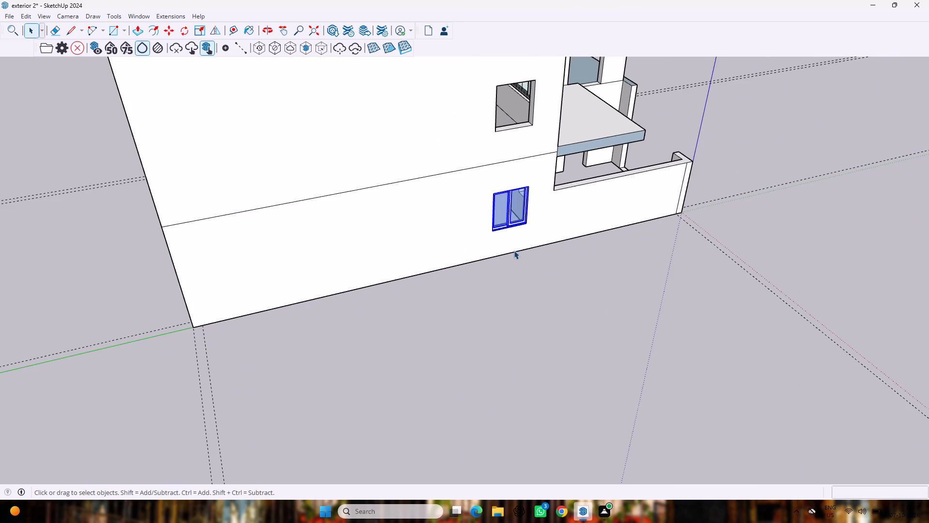
key("ctrl+c")
key("ctrl+v")
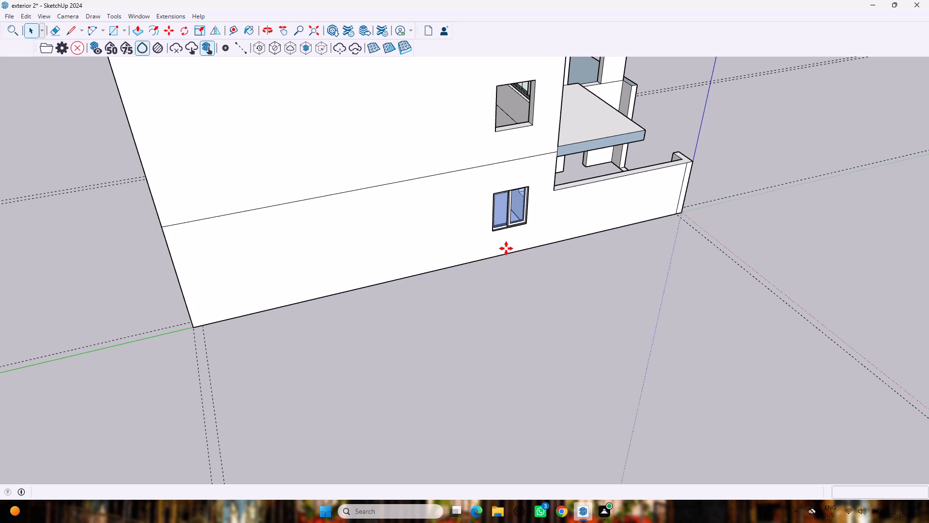
scroll(532, 126, "up", 2)
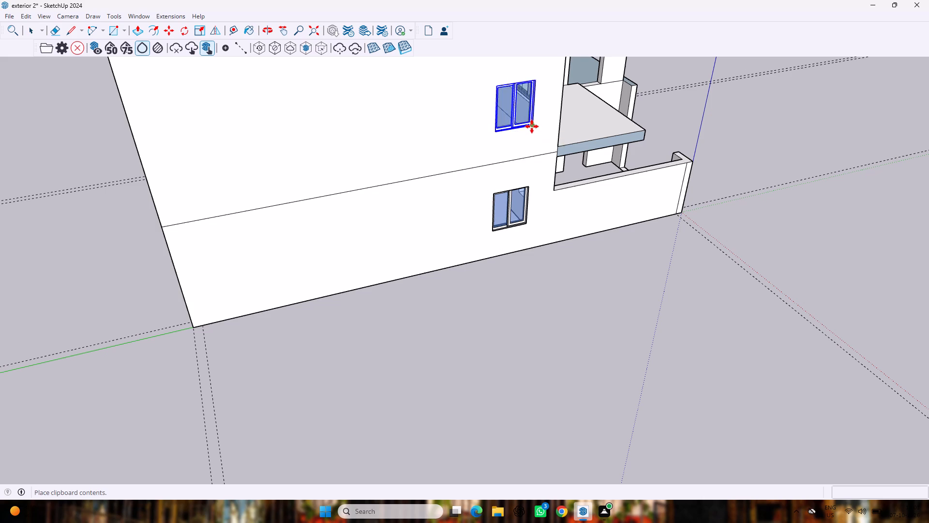
scroll(532, 126, "up", 5)
left_click(532, 123)
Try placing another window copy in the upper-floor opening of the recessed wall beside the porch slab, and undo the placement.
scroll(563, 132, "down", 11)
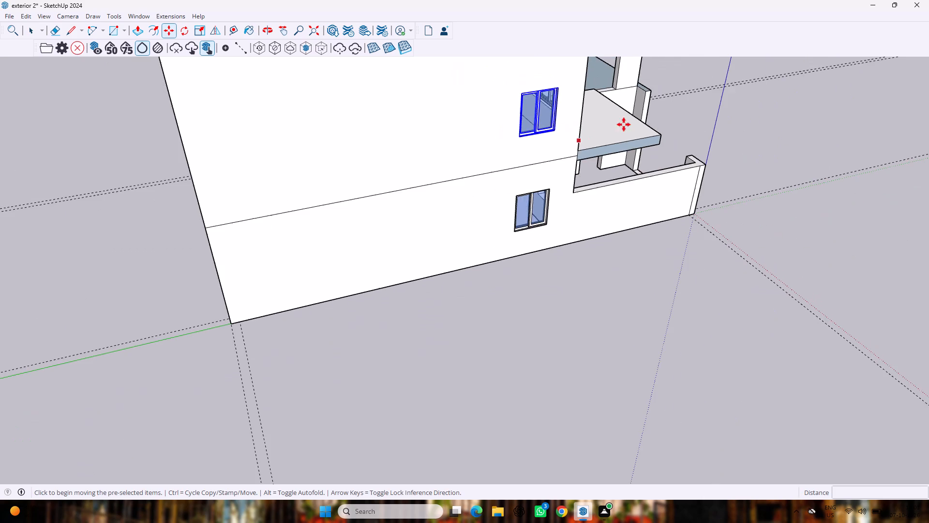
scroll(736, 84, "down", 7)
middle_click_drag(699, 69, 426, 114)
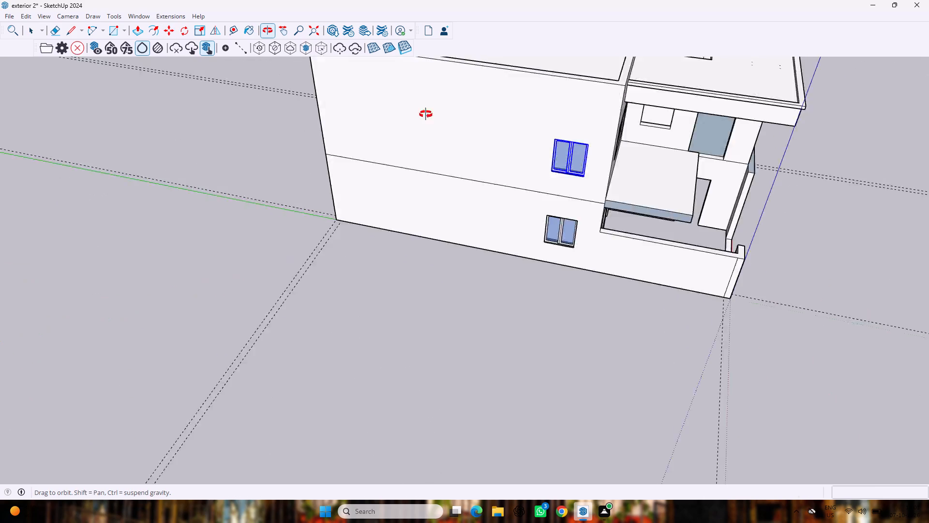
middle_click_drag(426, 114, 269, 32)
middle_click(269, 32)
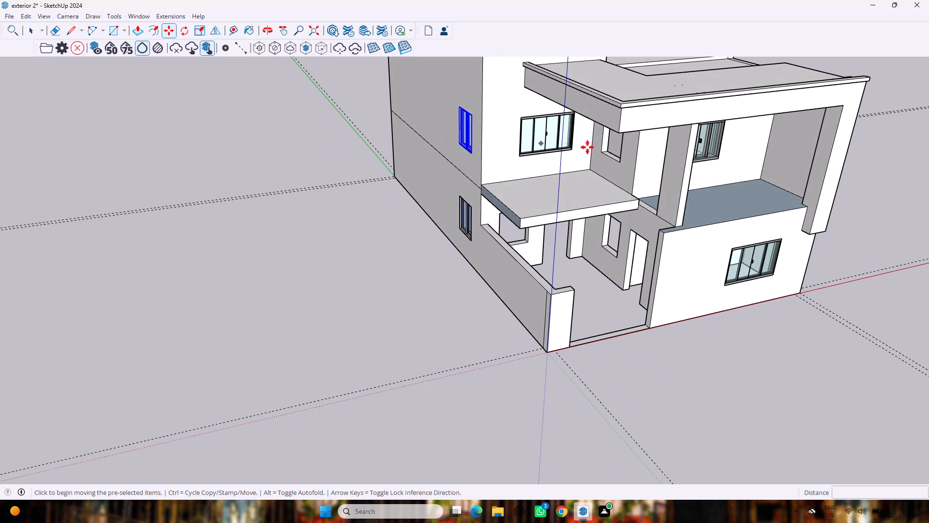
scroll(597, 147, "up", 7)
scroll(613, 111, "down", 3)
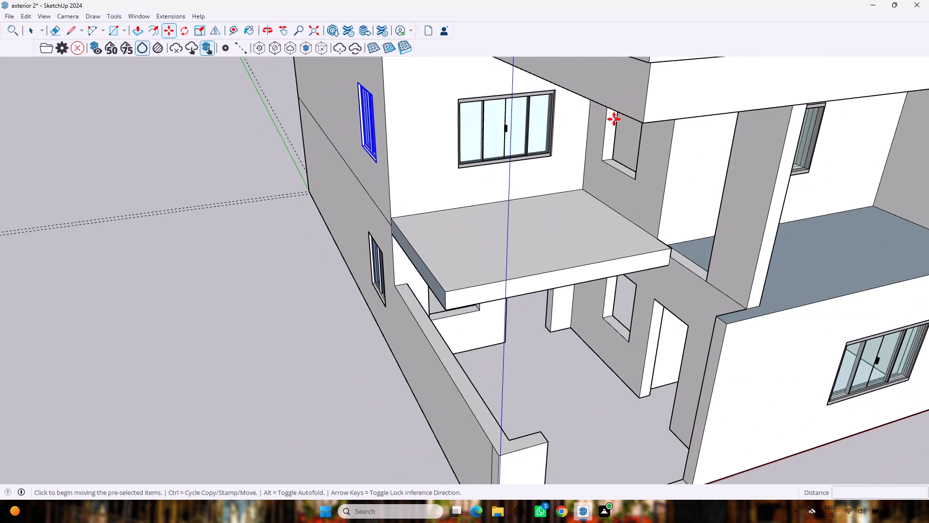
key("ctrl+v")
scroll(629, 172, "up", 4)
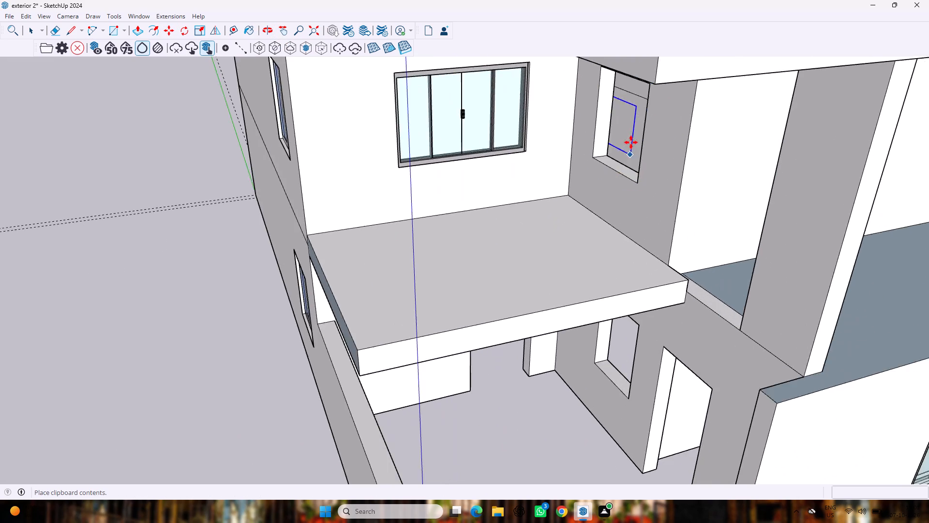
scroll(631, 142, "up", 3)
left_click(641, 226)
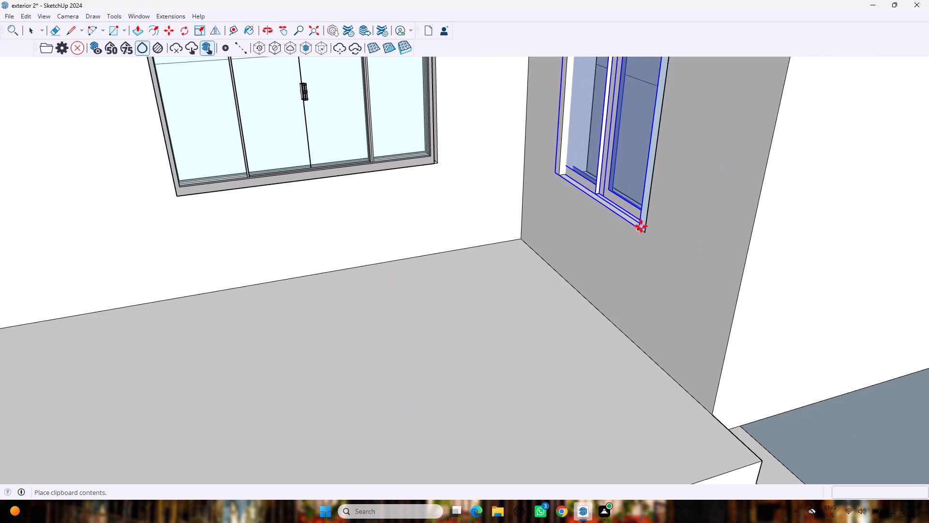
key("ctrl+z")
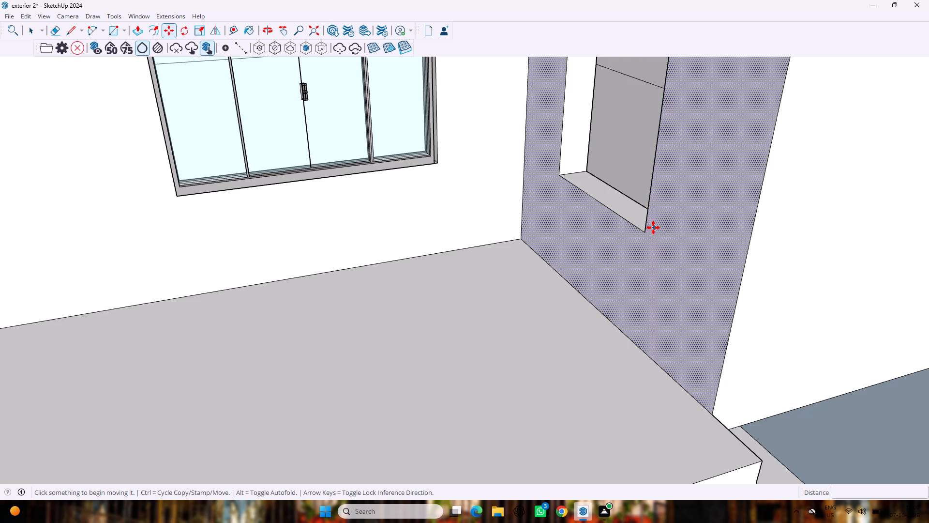
Place a copy of the fitted window in the upper-floor opening of the recessed wall beside the porch slab.
key("ctrl+v")
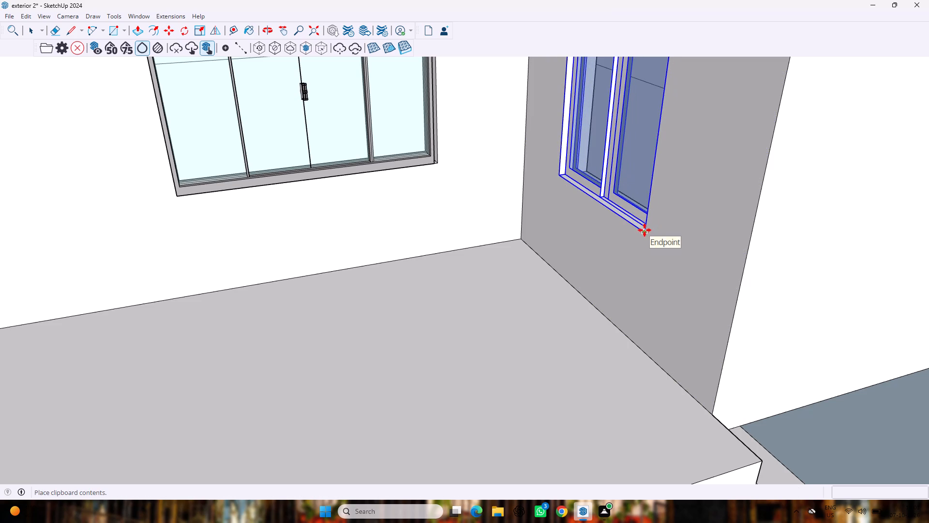
left_click(644, 230)
Place another window copy in the ground-floor opening below the porch slab, aligned to the opening's lower corner nearest the doorway.
scroll(638, 203, "down", 11)
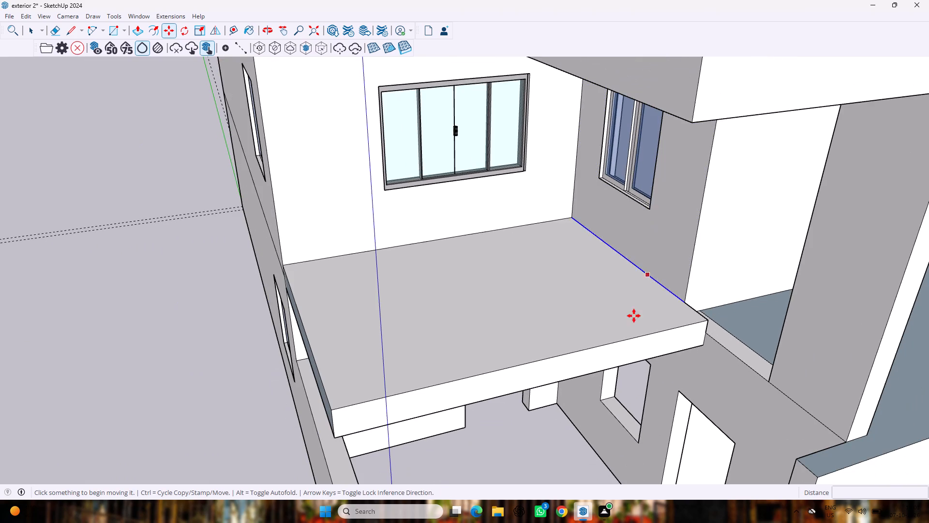
key("ctrl+v")
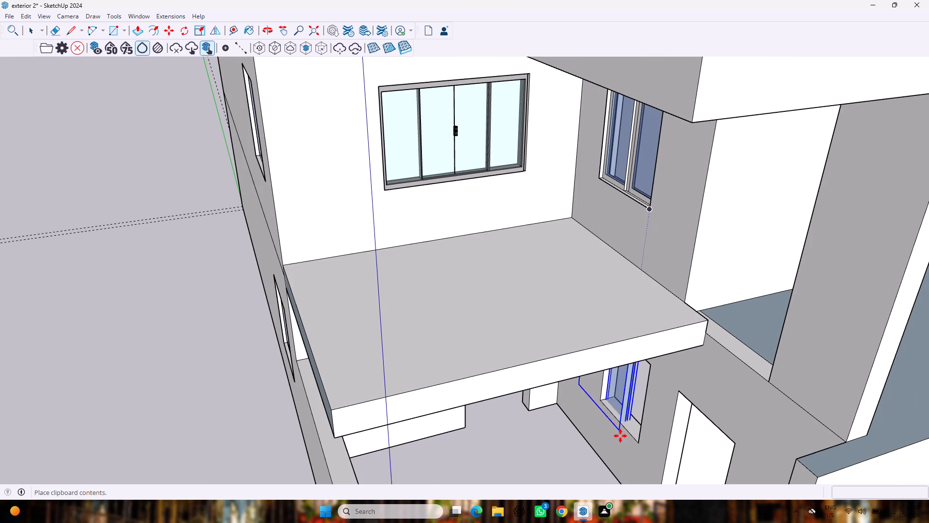
scroll(622, 437, "up", 9)
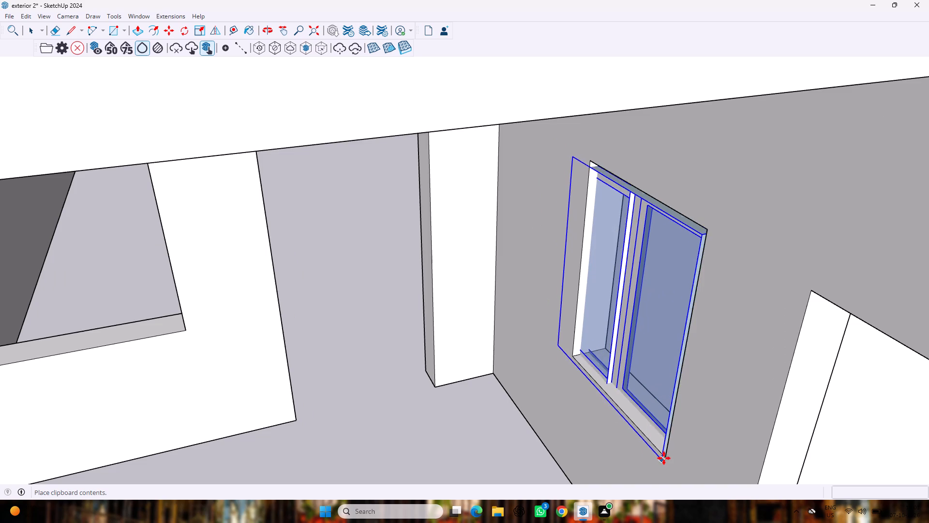
left_click(665, 455)
Scale the ground-floor window's width by about 0.86 so it fits its opening under the porch slab.
middle_click_drag(721, 282, 763, 271)
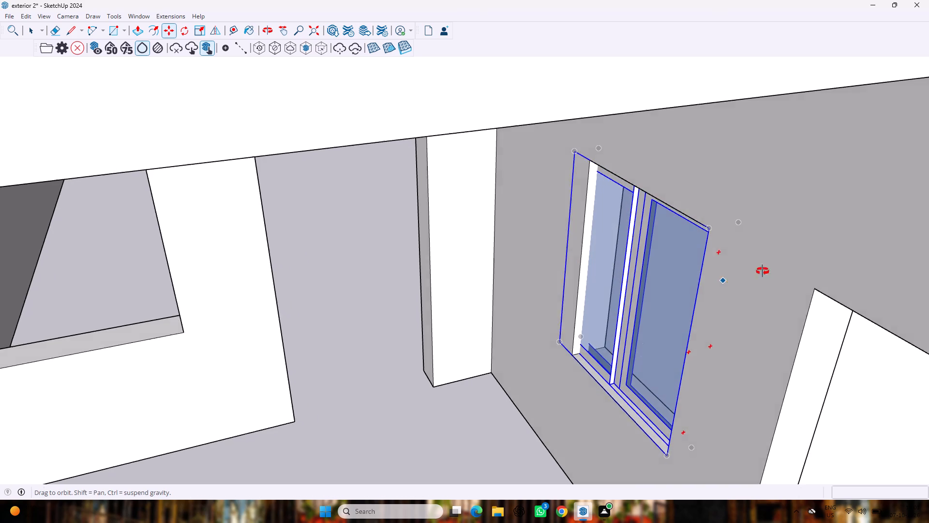
middle_click_drag(763, 271, 817, 252)
key("s")
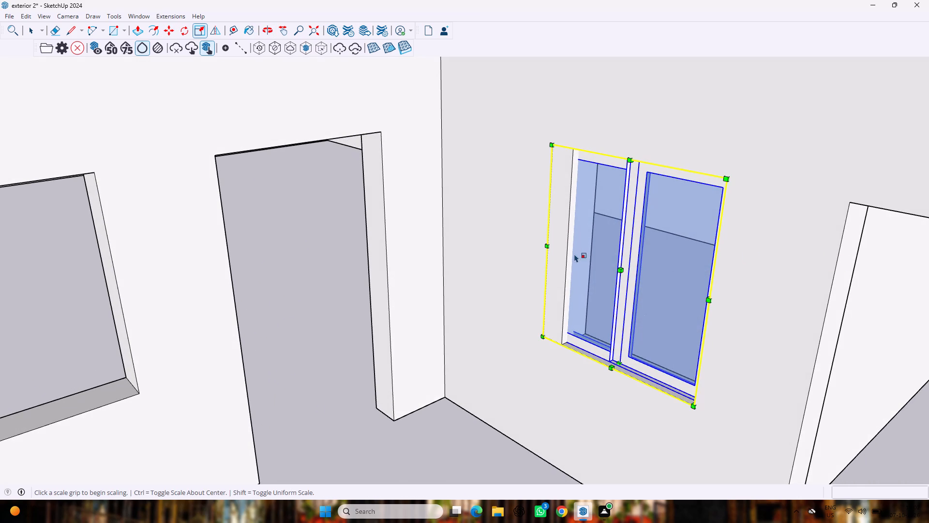
left_click(558, 243)
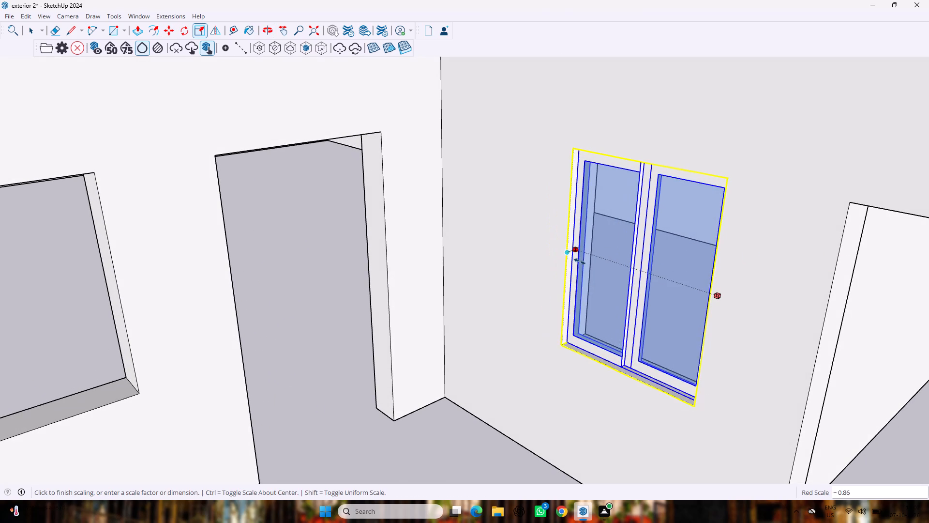
left_click(571, 273)
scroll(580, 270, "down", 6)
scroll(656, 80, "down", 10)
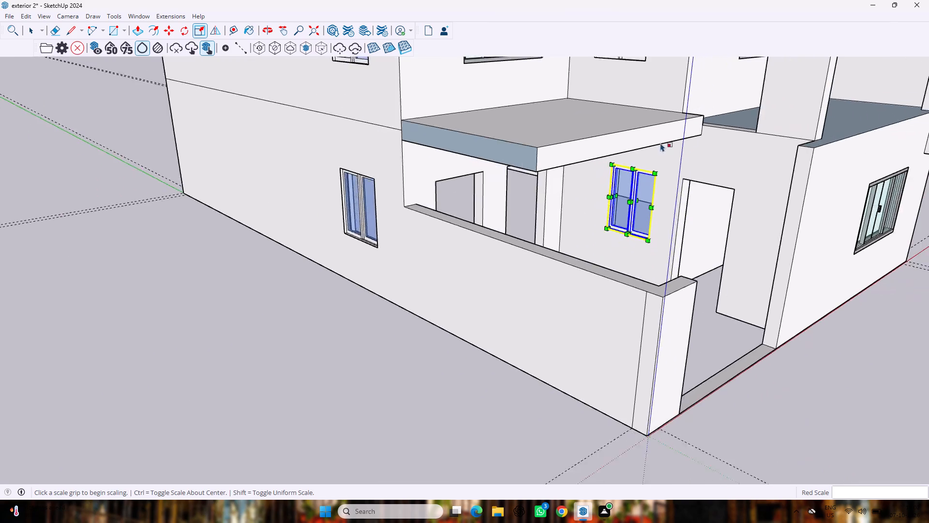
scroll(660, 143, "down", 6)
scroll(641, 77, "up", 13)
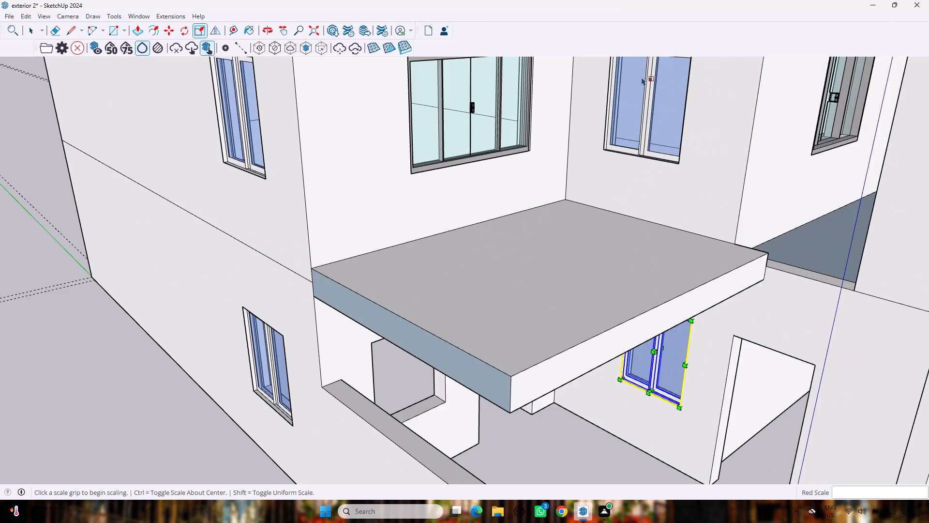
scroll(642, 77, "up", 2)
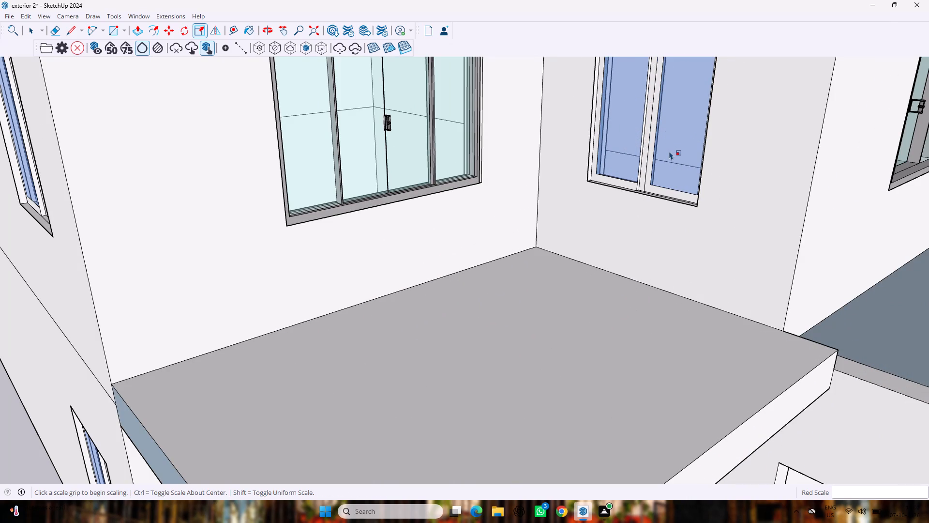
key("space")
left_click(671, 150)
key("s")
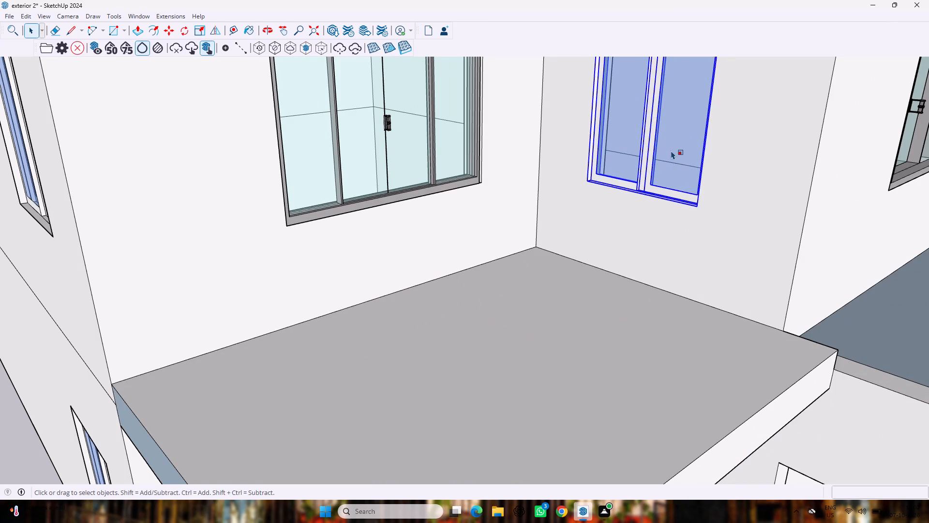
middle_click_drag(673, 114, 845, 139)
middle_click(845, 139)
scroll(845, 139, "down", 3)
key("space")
Examine the side and front of the house for window openings that are still empty.
scroll(826, 126, "down", 8)
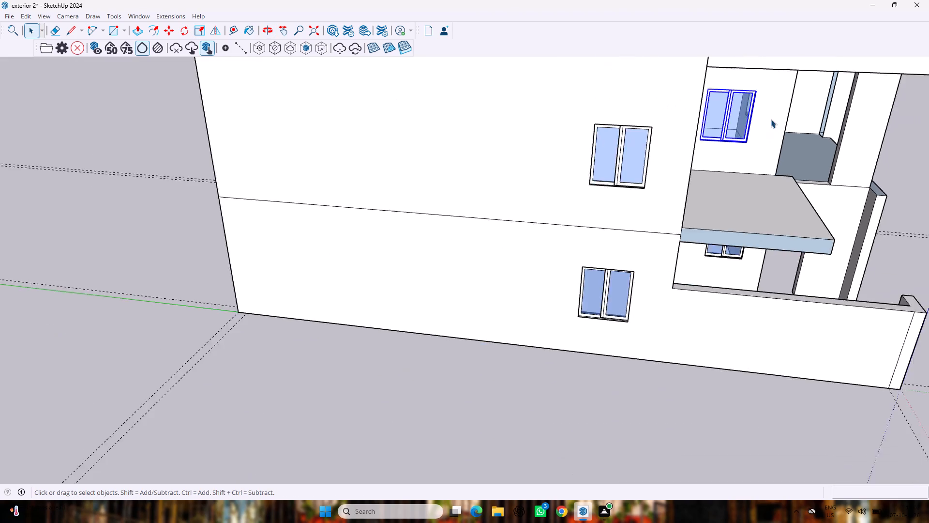
scroll(771, 119, "down", 6)
middle_click_drag(880, 117, 688, 131)
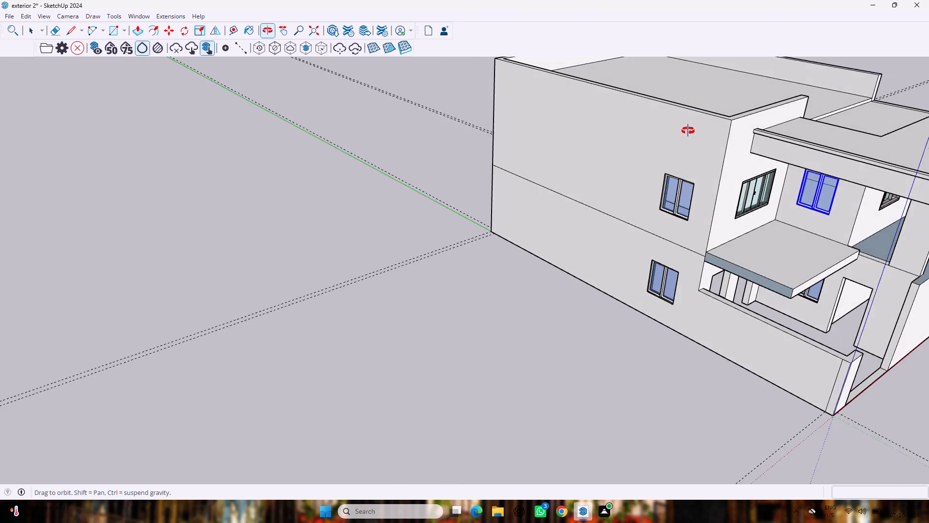
middle_click_drag(688, 131, 665, 125)
scroll(681, 130, "down", 13)
scroll(718, 171, "up", 6)
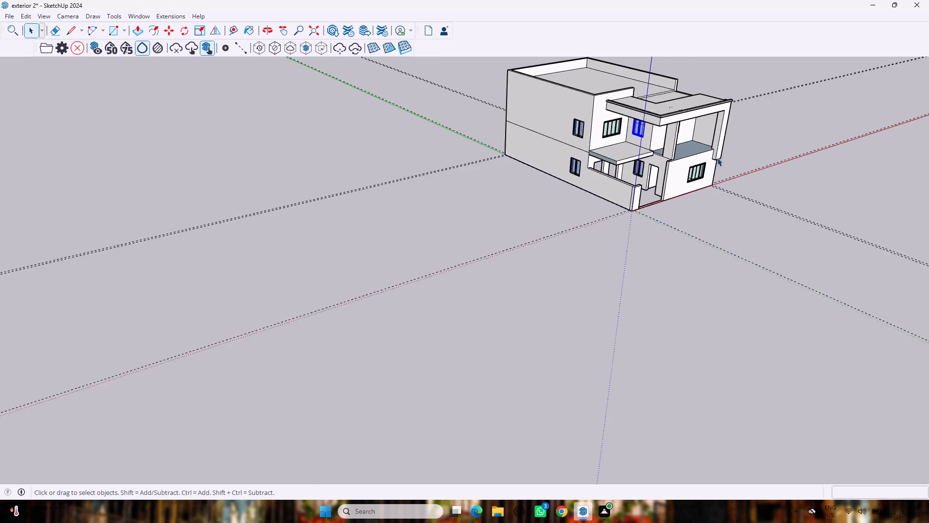
scroll(717, 157, "up", 2)
scroll(712, 147, "down", 3)
scroll(640, 215, "up", 7)
scroll(636, 195, "down", 2)
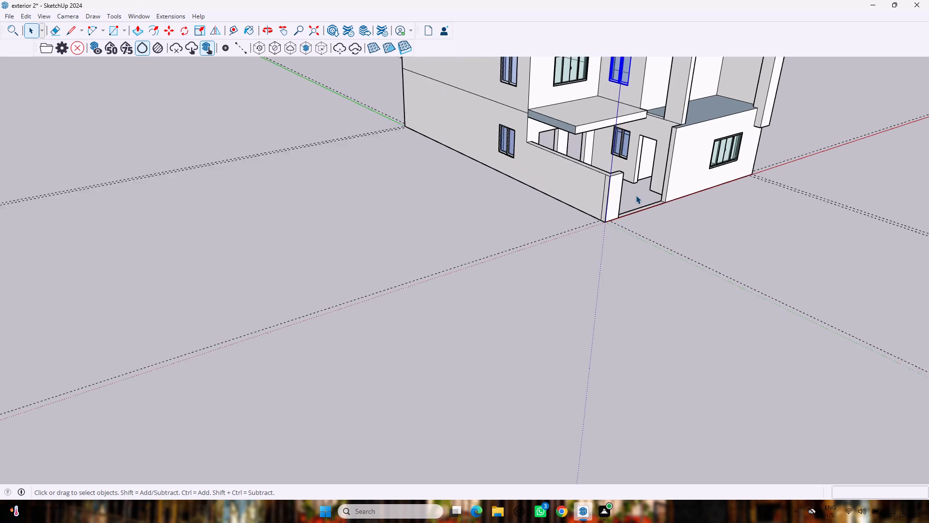
scroll(636, 195, "down", 1)
left_click(677, 229)
scroll(661, 144, "up", 4)
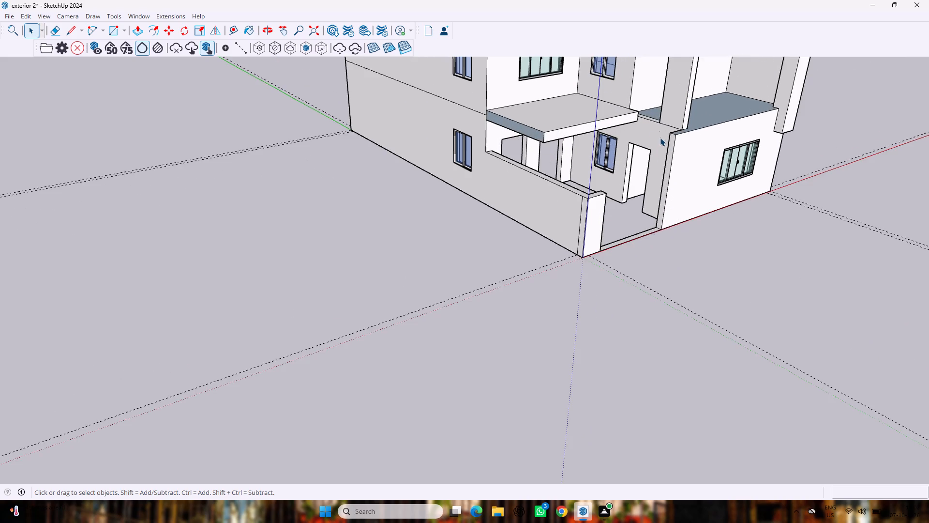
middle_click_drag(660, 138, 659, 192)
scroll(661, 194, "down", 7)
scroll(652, 207, "up", 3)
middle_click_drag(651, 203, 593, 153)
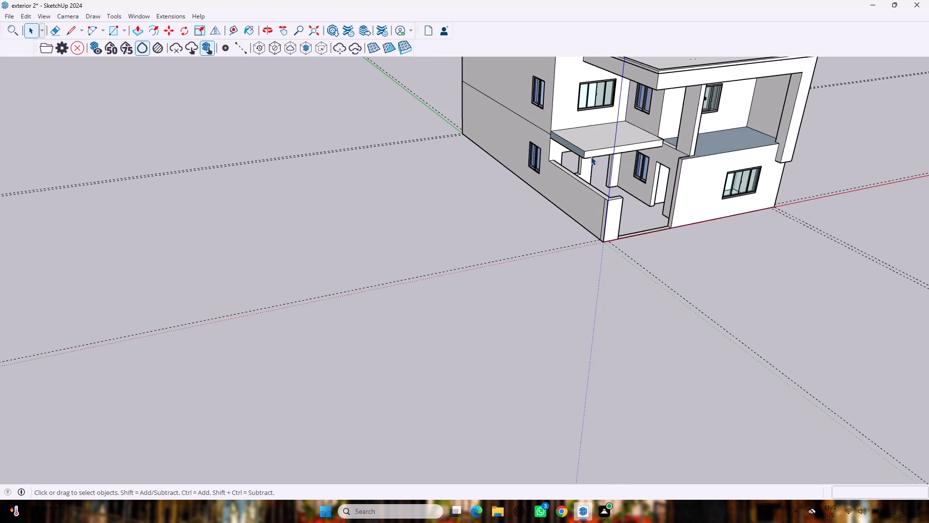
scroll(586, 170, "up", 4)
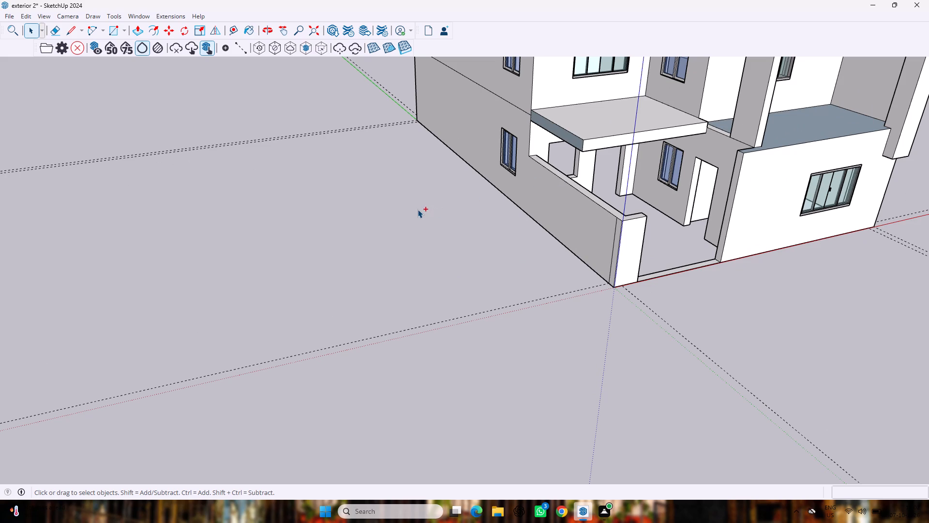
Place a window copy on the open ground beside the house and rotate it 90 degrees about the vertical axis.
key("ctrl+v")
left_click(355, 227)
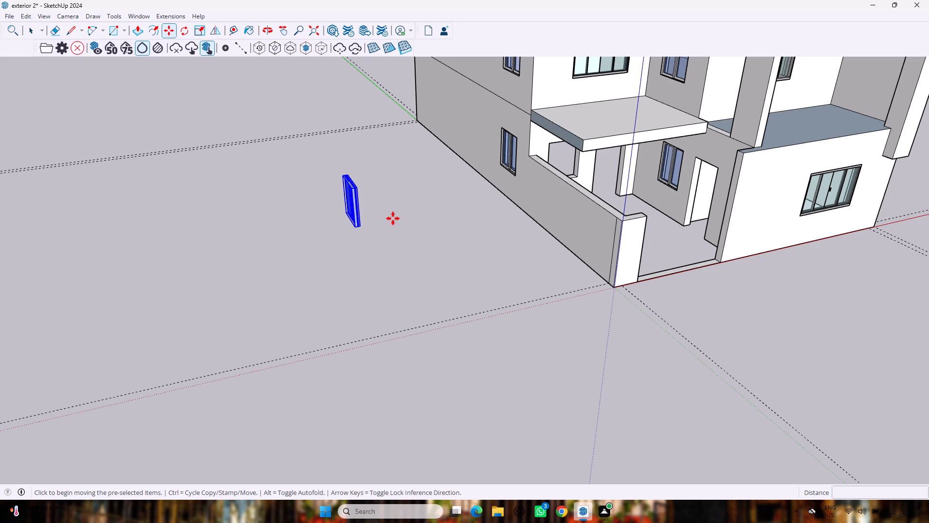
left_click(181, 32)
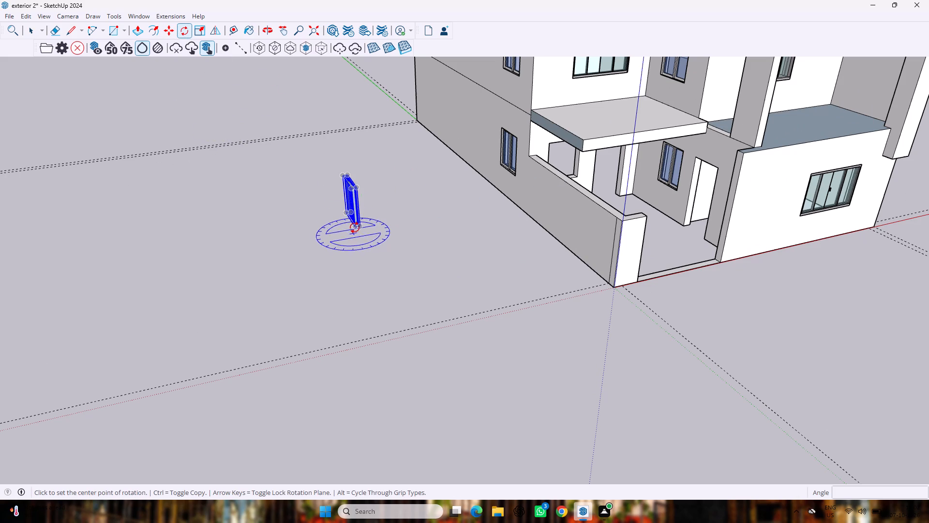
scroll(356, 224, "up", 8)
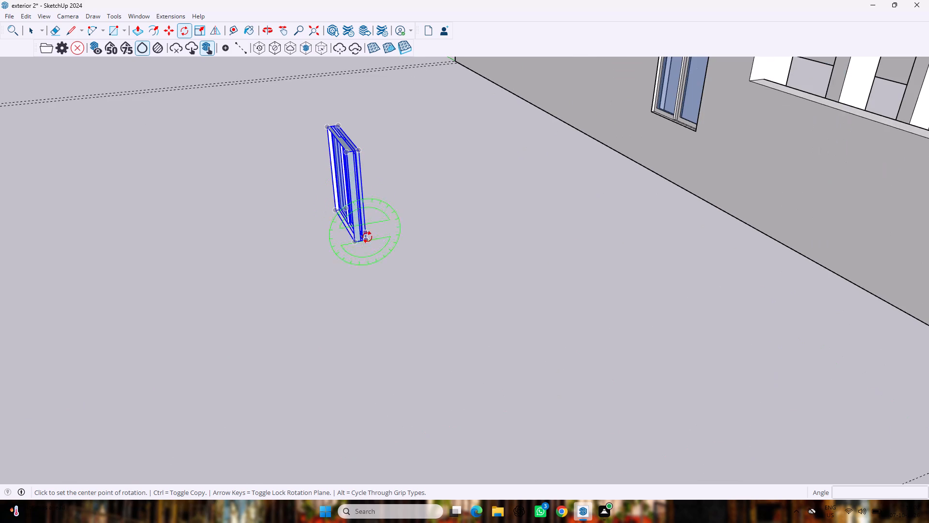
left_click(364, 248)
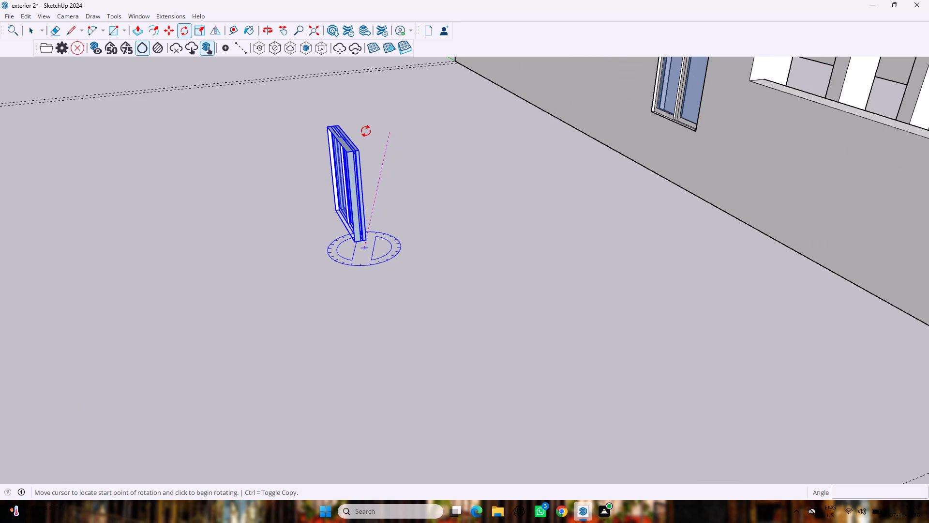
double_click(309, 124)
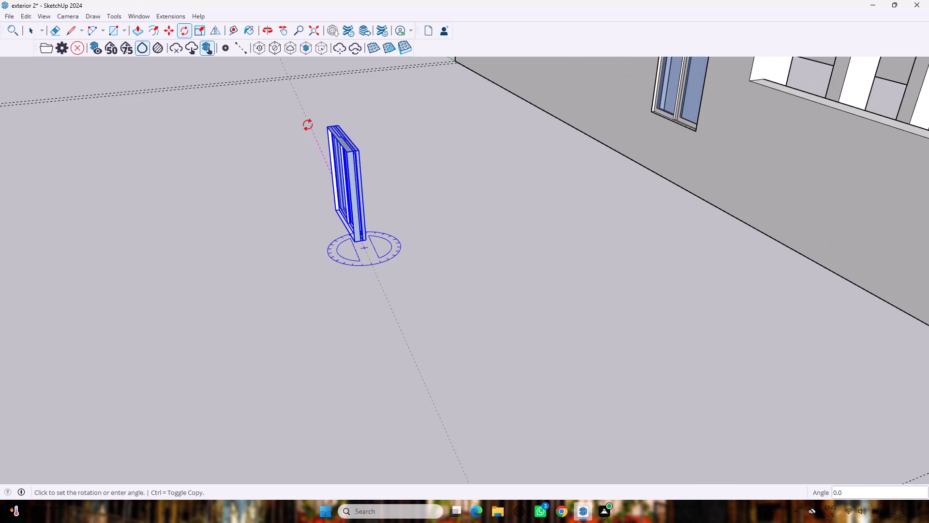
type("90")
key("Return")
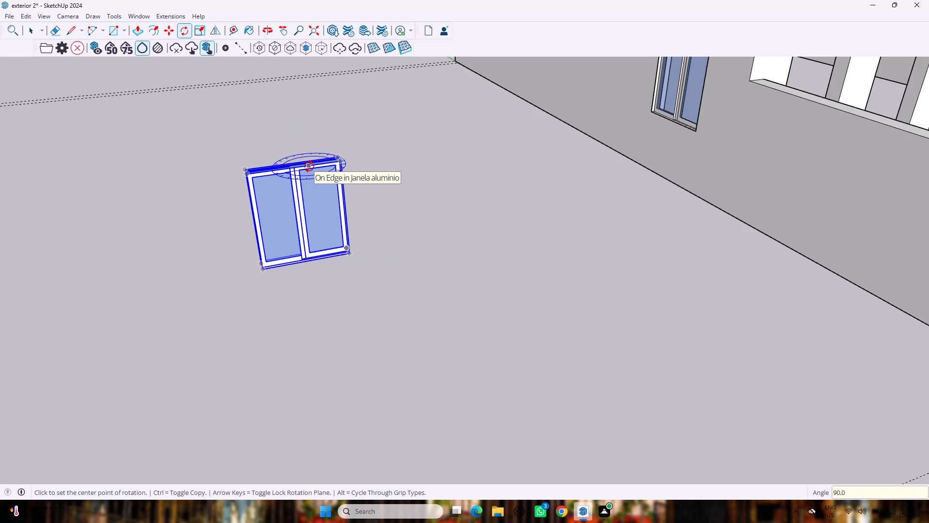
Move the rotated window into the ground-floor opening in the porch's back wall, aligning their lower outer corners.
key("m")
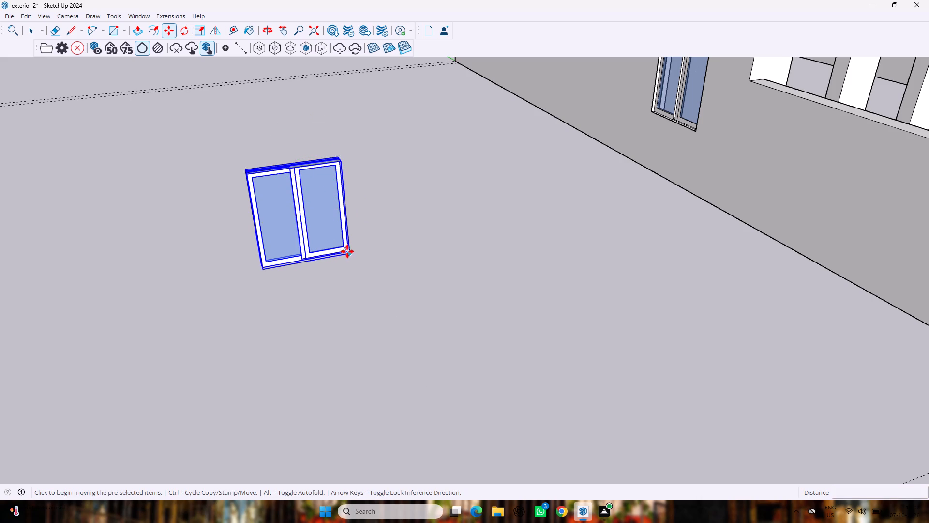
scroll(347, 250, "up", 3)
left_click(229, 276)
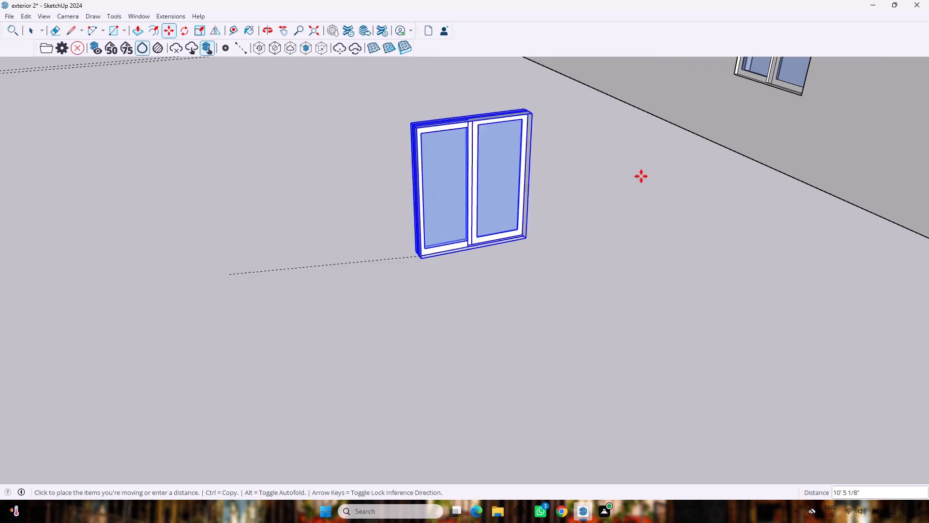
scroll(652, 156, "down", 15)
scroll(861, 147, "up", 8)
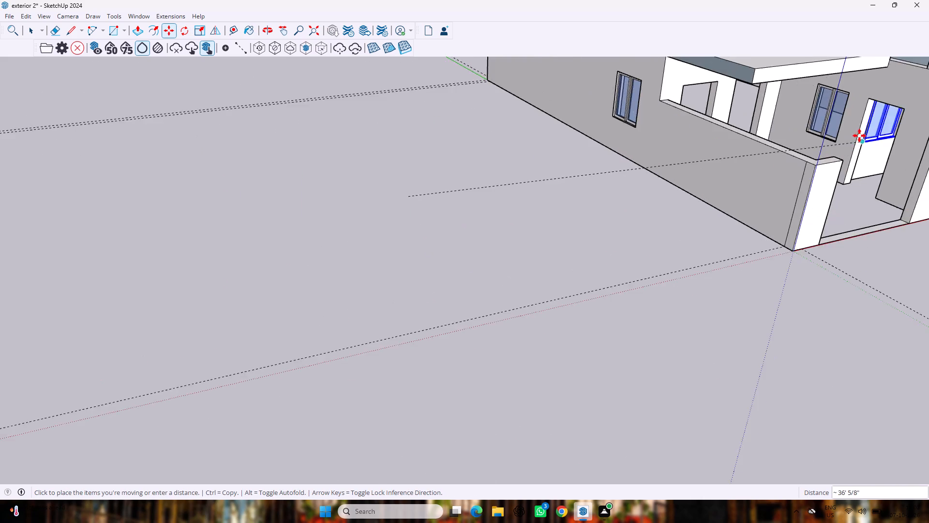
scroll(847, 136, "up", 4)
scroll(712, 147, "up", 4)
scroll(653, 119, "up", 4)
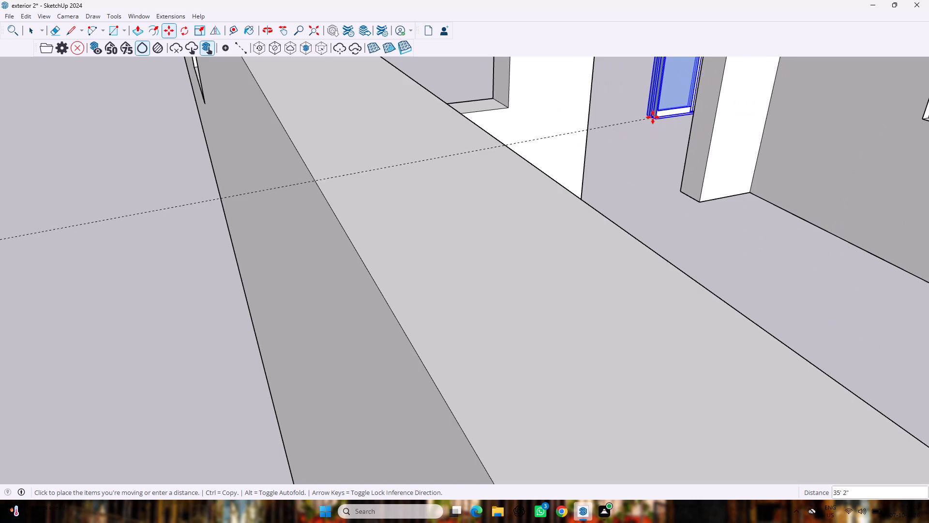
scroll(647, 114, "up", 4)
scroll(600, 140, "down", 3)
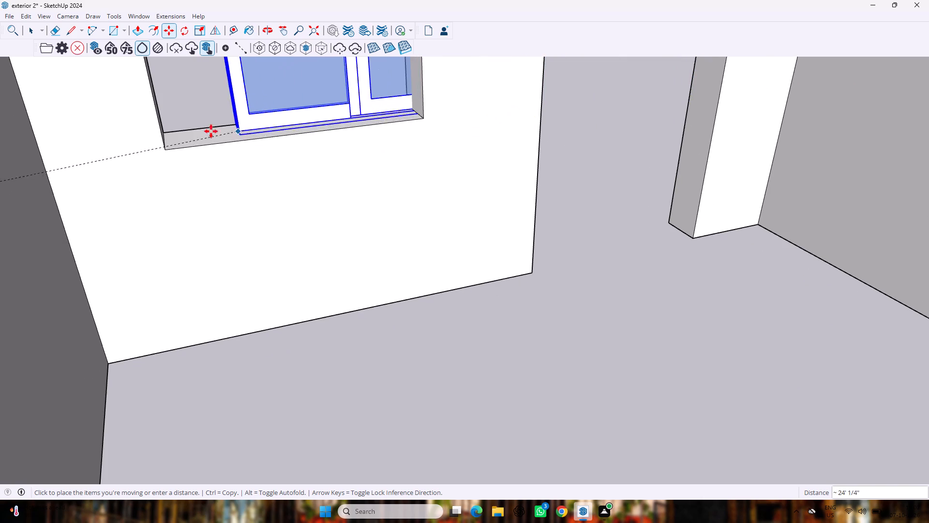
left_click(167, 149)
scroll(185, 146, "down", 2)
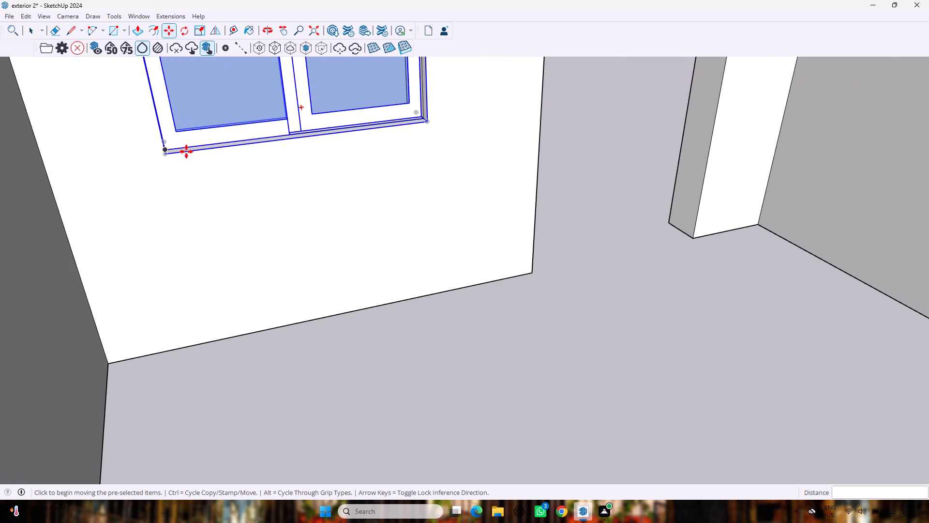
scroll(186, 152, "down", 17)
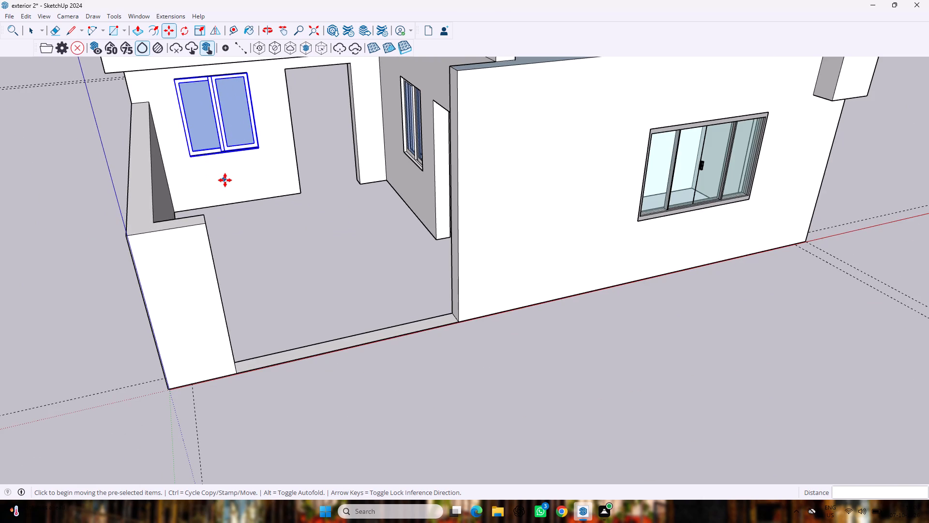
key("space")
scroll(229, 180, "down", 8)
left_click(335, 323)
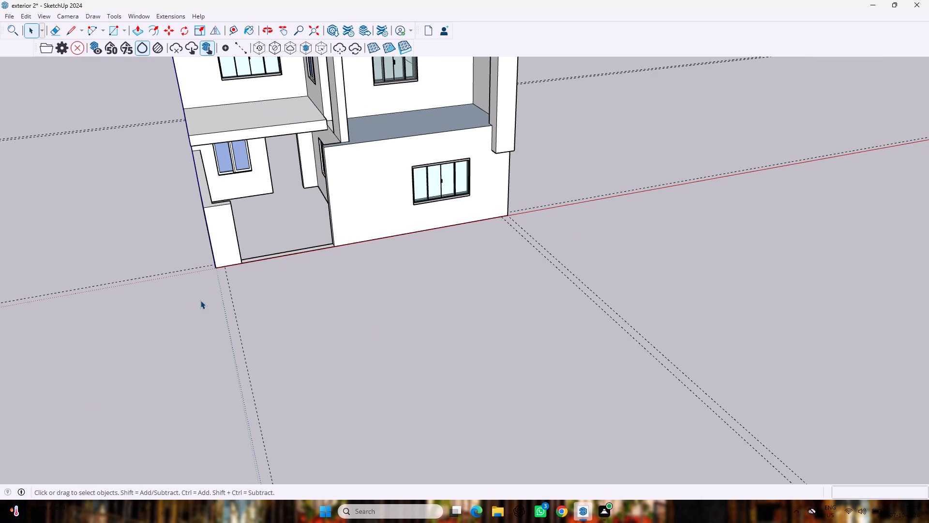
middle_click_drag(200, 300, 340, 248)
scroll(340, 248, "down", 3)
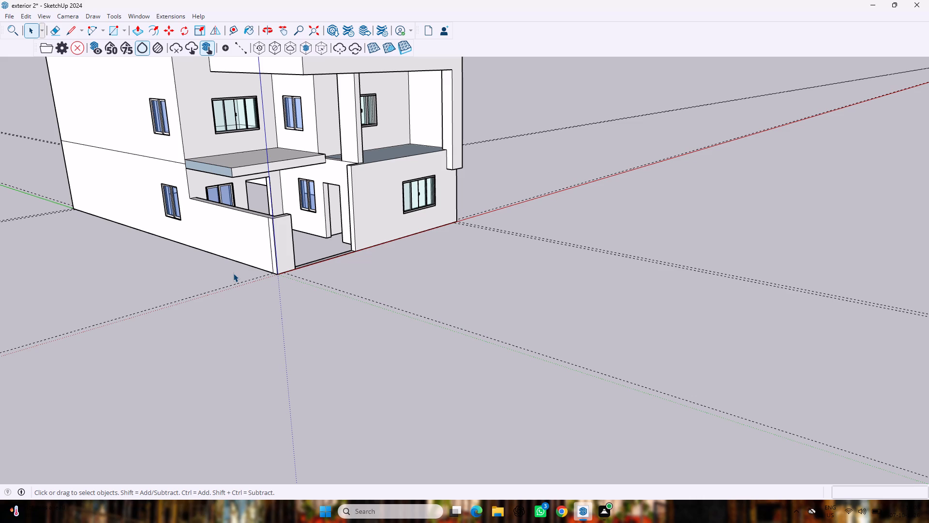
Sketch a small rectangle about 2 9/16" by 3 3/8" on top of the porch slab, near its front edge.
scroll(107, 231, "down", 8)
scroll(154, 169, "up", 3)
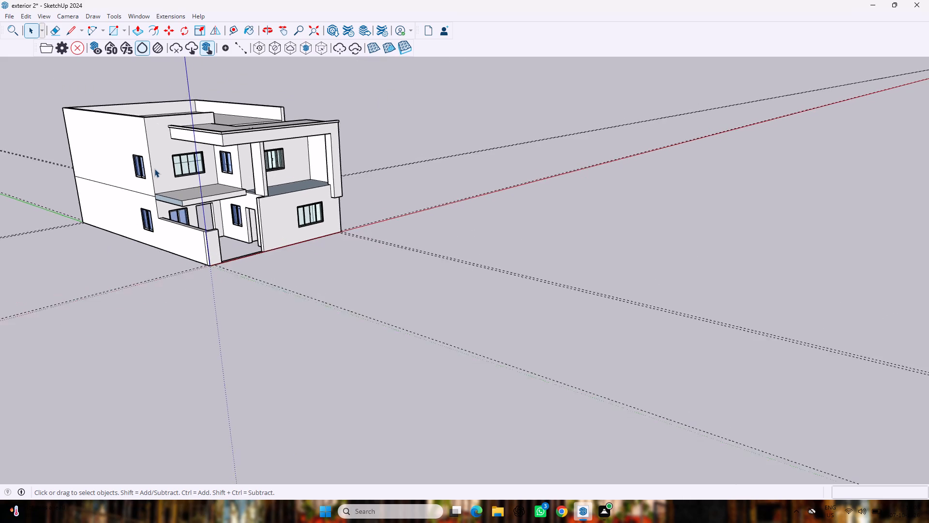
scroll(154, 168, "up", 3)
scroll(154, 168, "down", 1)
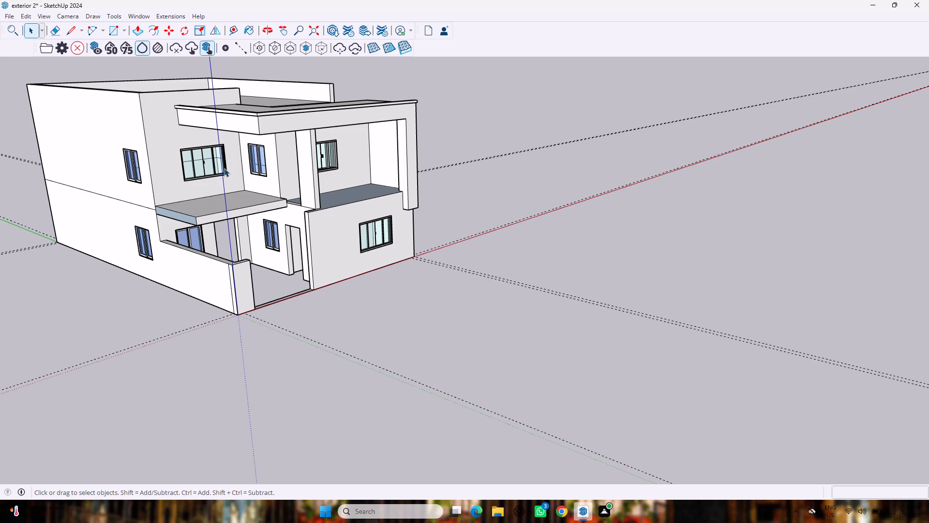
scroll(222, 183, "up", 5)
scroll(222, 182, "down", 2)
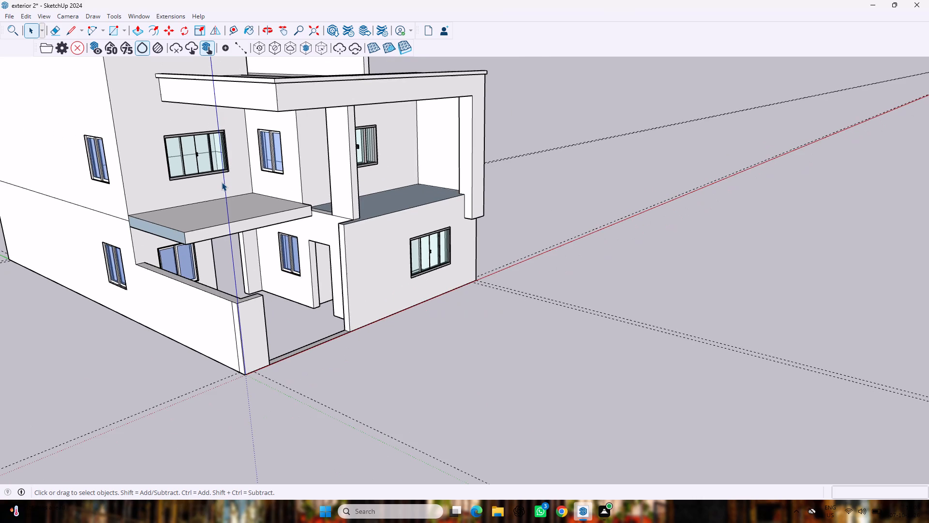
key("r")
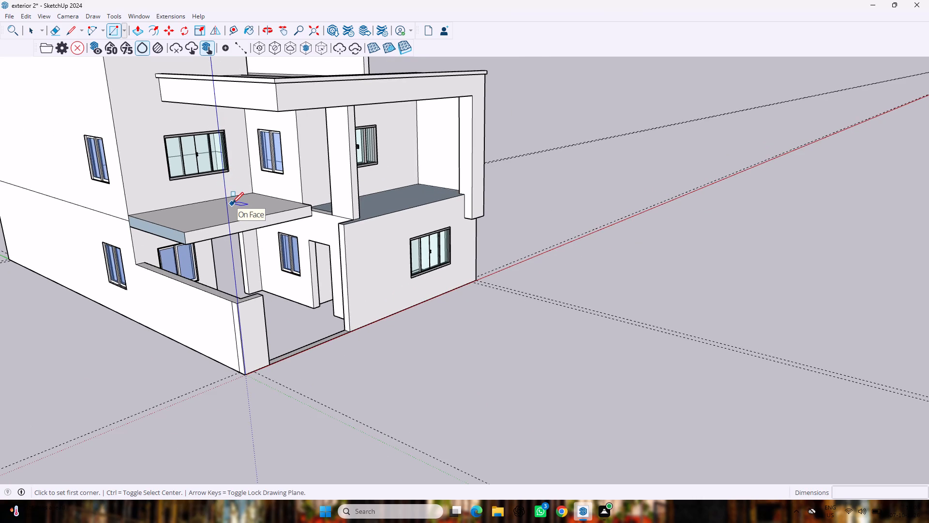
scroll(232, 203, "up", 3)
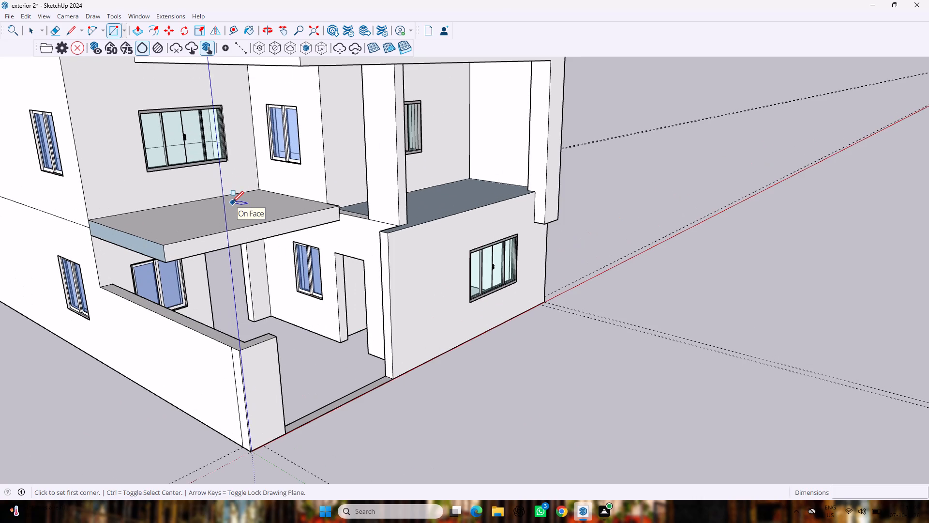
middle_click_drag(255, 173, 237, 30)
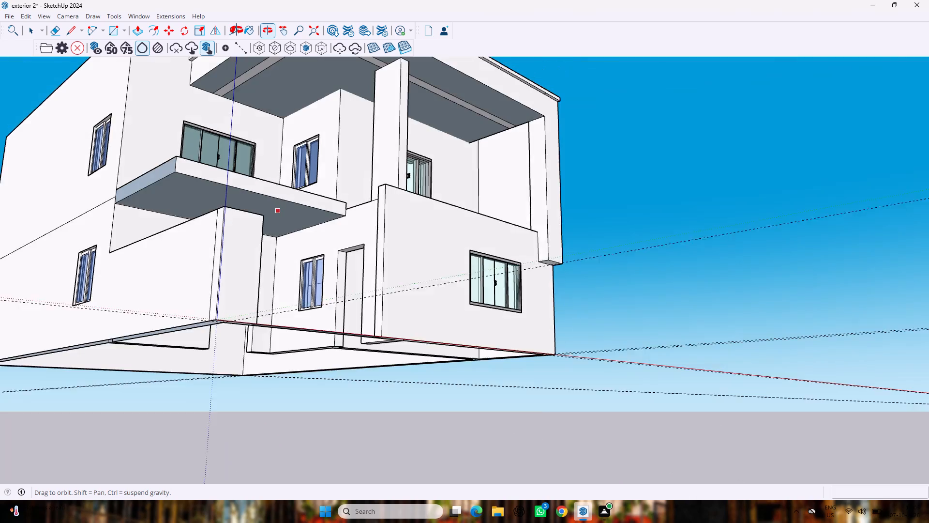
middle_click_drag(237, 30, 240, 61)
middle_click_drag(265, 158, 264, 266)
scroll(250, 234, "up", 6)
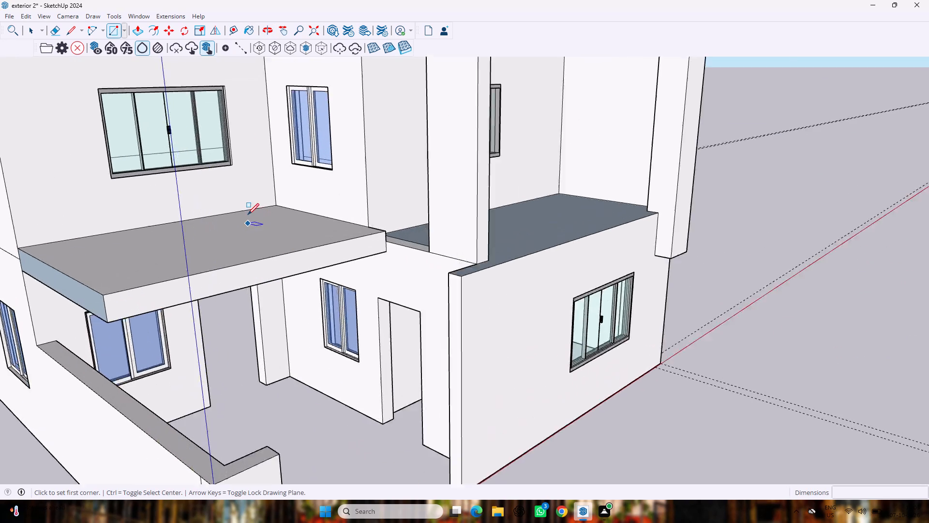
scroll(248, 215, "up", 4)
scroll(248, 211, "down", 4)
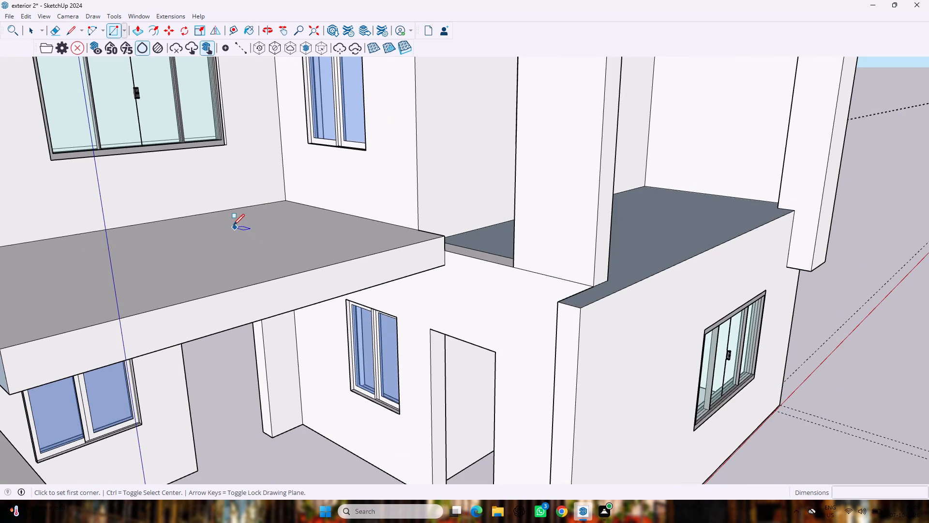
scroll(233, 243, "up", 6)
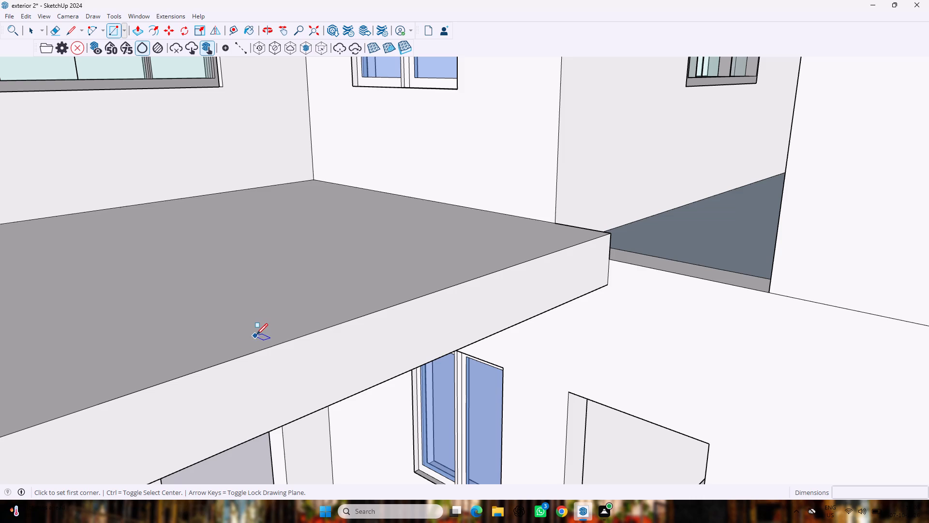
left_click(265, 331)
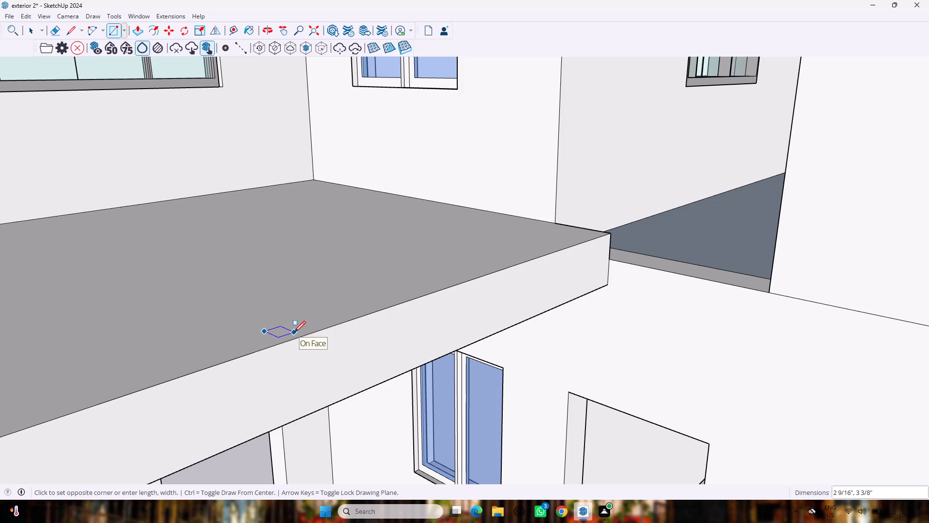
left_click(294, 332)
Extrude the small rectangle on the porch slab upward about 1' 1 5/8" with Push/Pull to form a post.
scroll(315, 295, "down", 4)
scroll(312, 281, "up", 1)
scroll(312, 281, "down", 16)
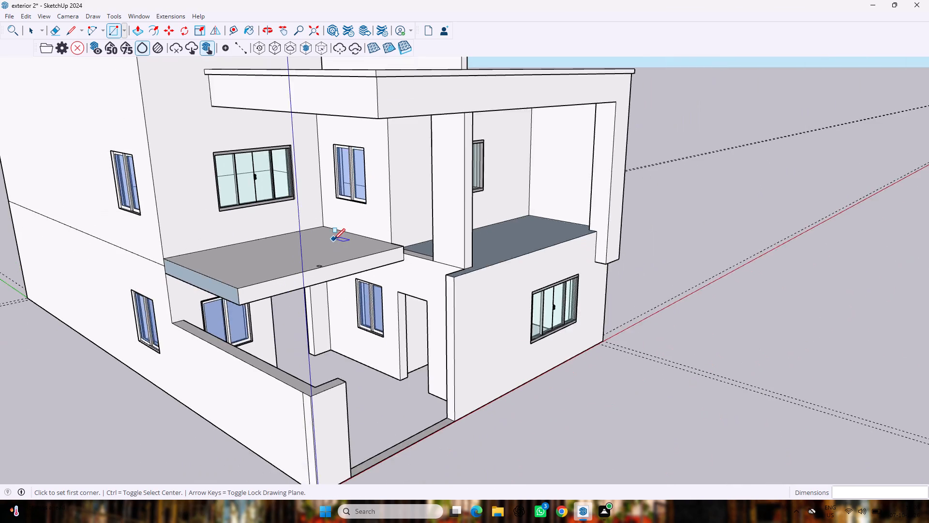
key("p")
scroll(325, 241, "up", 2)
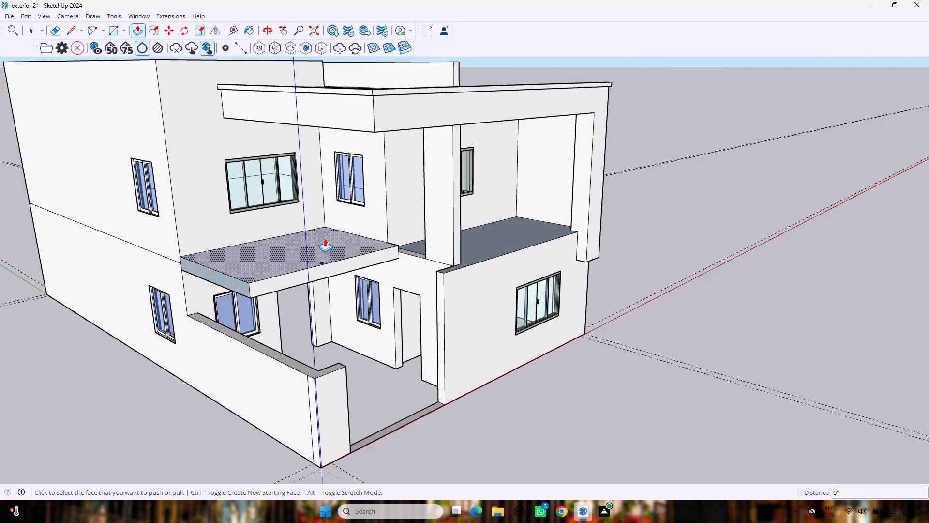
scroll(325, 238, "up", 9)
scroll(304, 312, "up", 8)
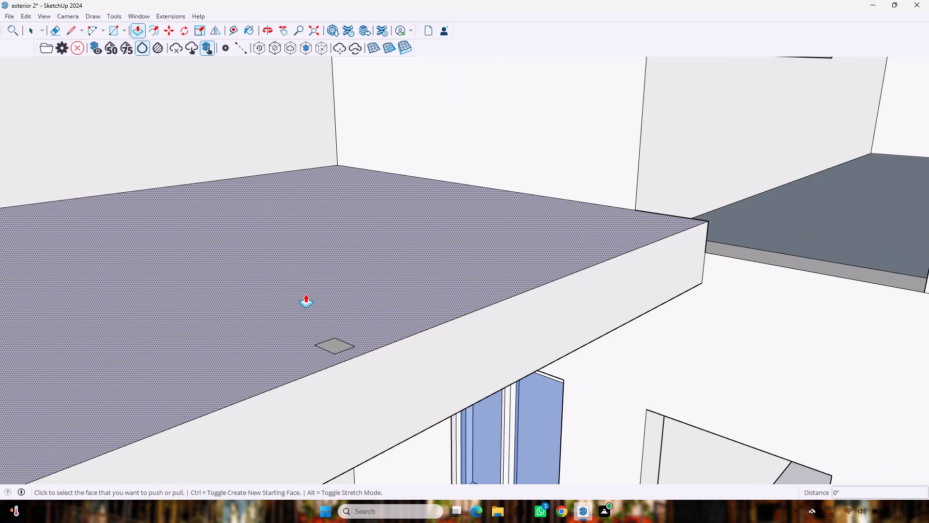
left_click_drag(334, 340, 355, 211)
Raise the top face of the porch-slab post by about 1' 8 11/16" more.
scroll(353, 212, "down", 4)
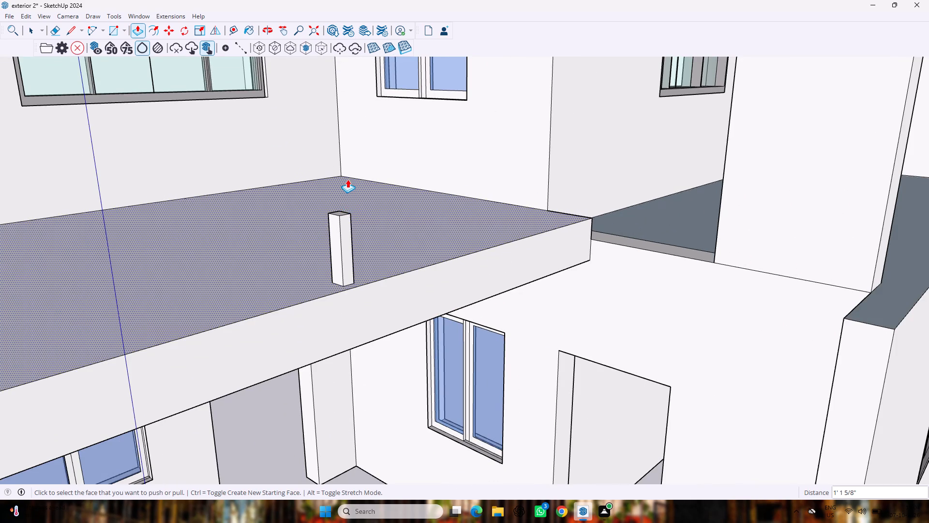
scroll(347, 179, "down", 8)
middle_click_drag(349, 207, 354, 278)
scroll(357, 284, "down", 2)
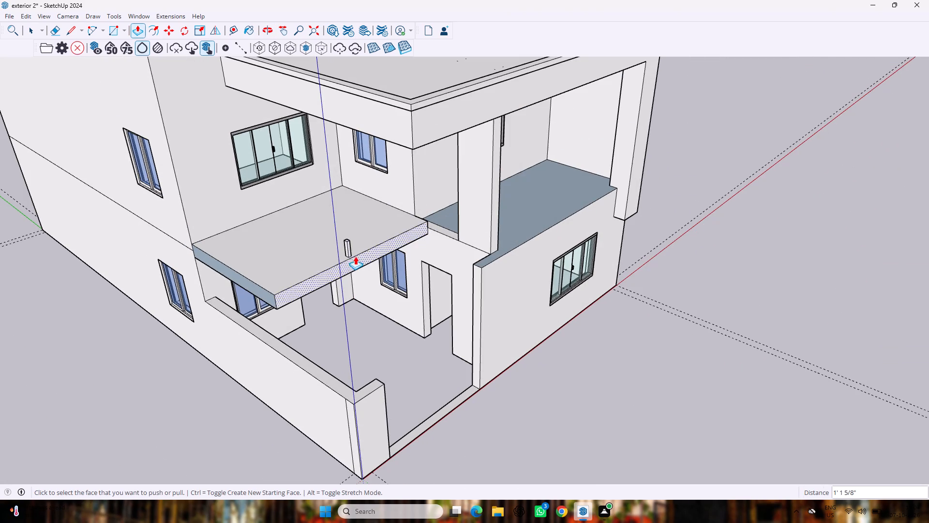
scroll(336, 222, "up", 8)
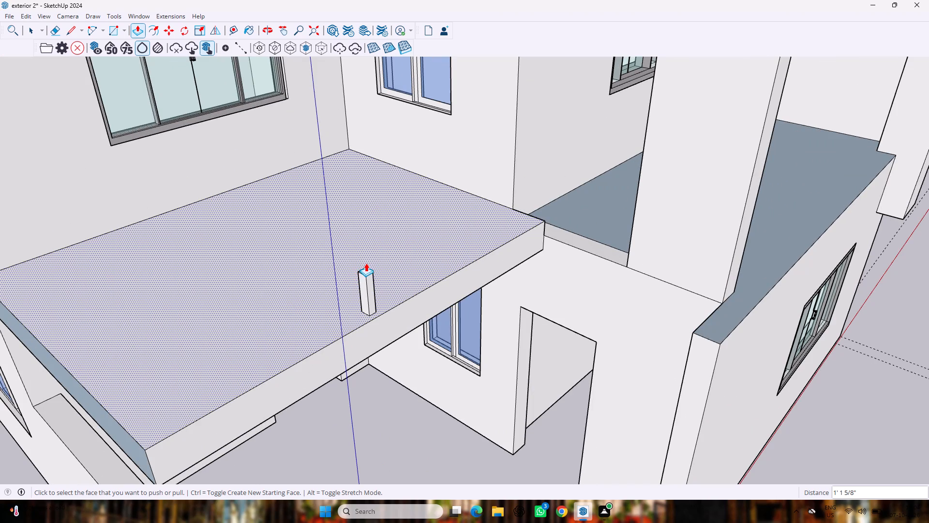
scroll(365, 259, "up", 8)
left_click_drag(364, 302, 374, 237)
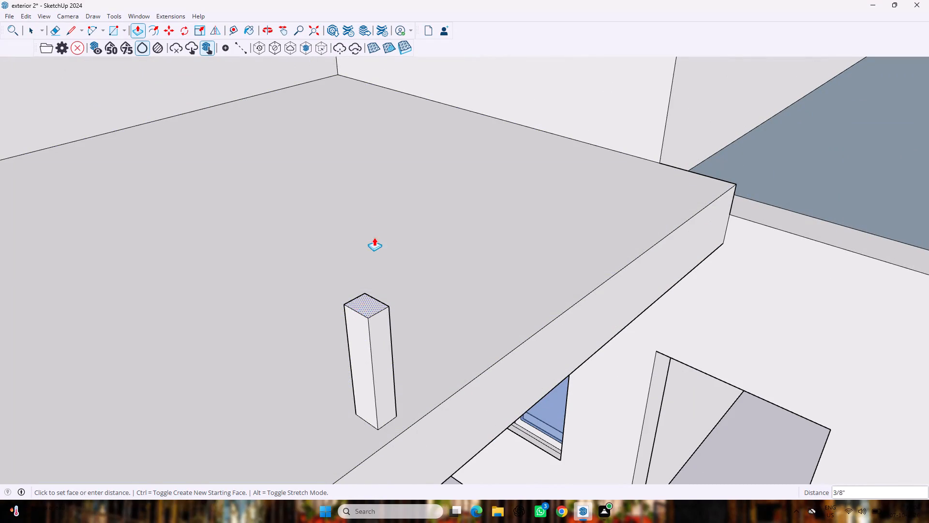
left_click_drag(374, 237, 356, 179)
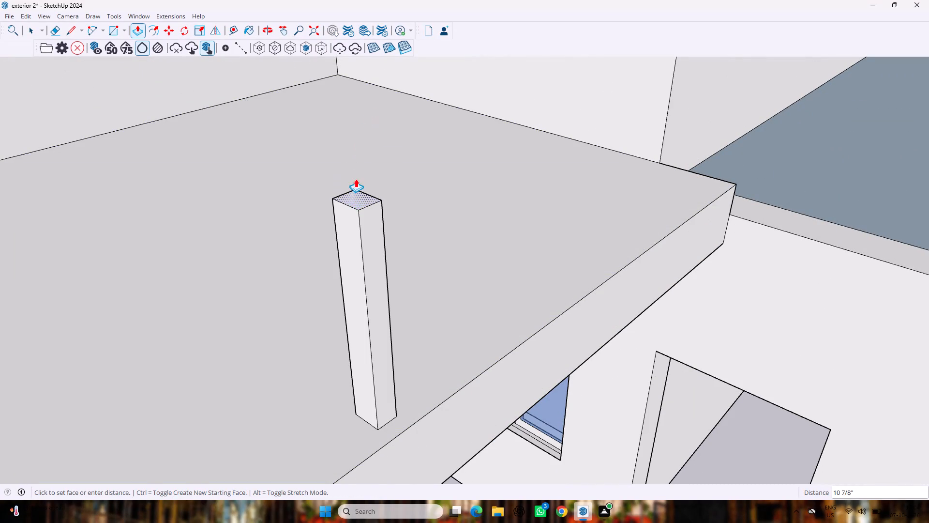
left_click_drag(356, 179, 339, 82)
Extend the post on the porch slab upward by about another 2' 5 7/8".
scroll(336, 92, "down", 4)
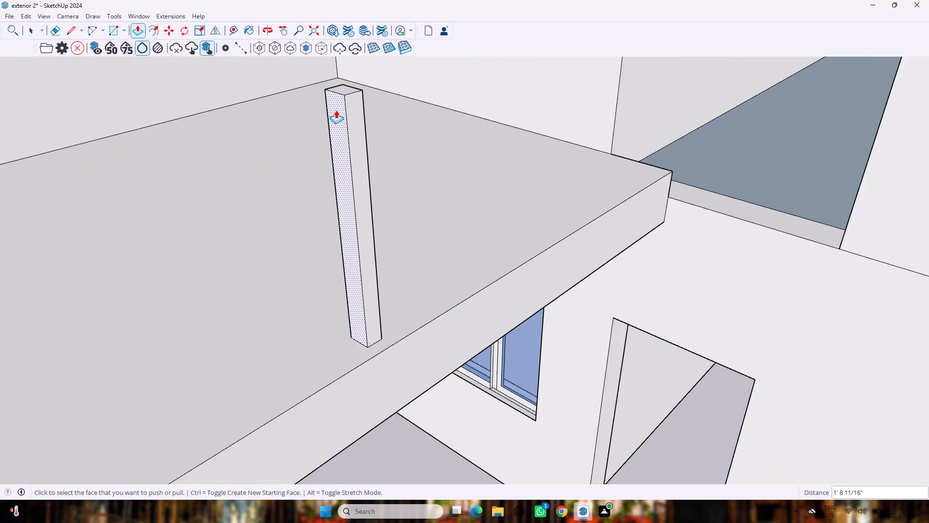
scroll(336, 110, "down", 17)
scroll(342, 104, "down", 8)
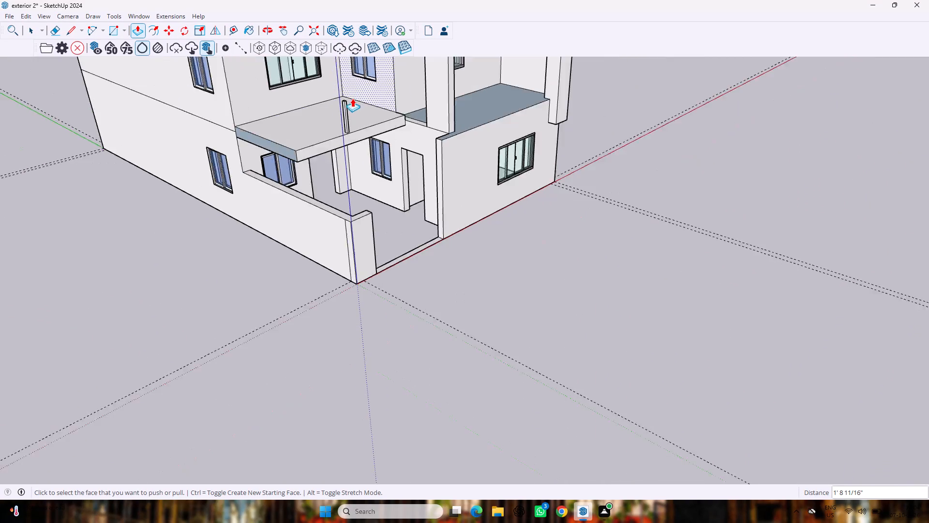
scroll(352, 98, "down", 9)
scroll(349, 69, "up", 10)
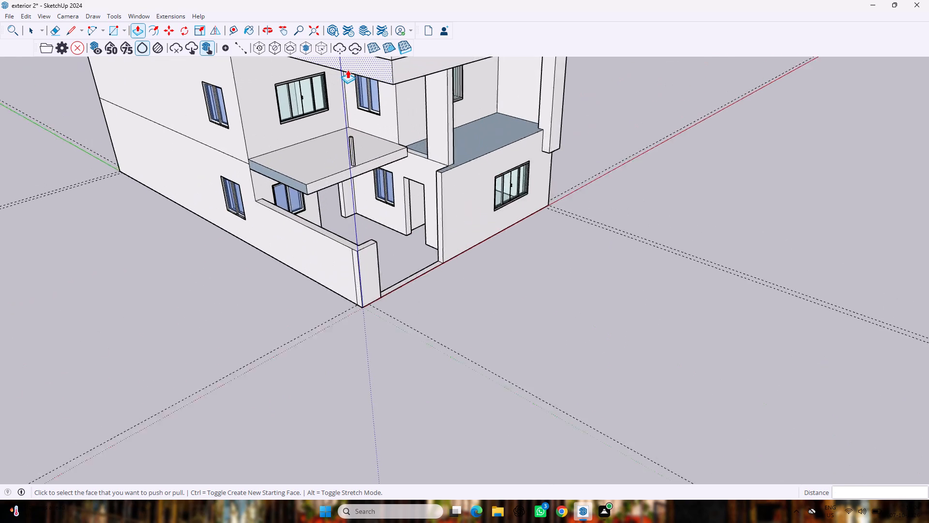
scroll(347, 70, "up", 2)
scroll(347, 108, "up", 8)
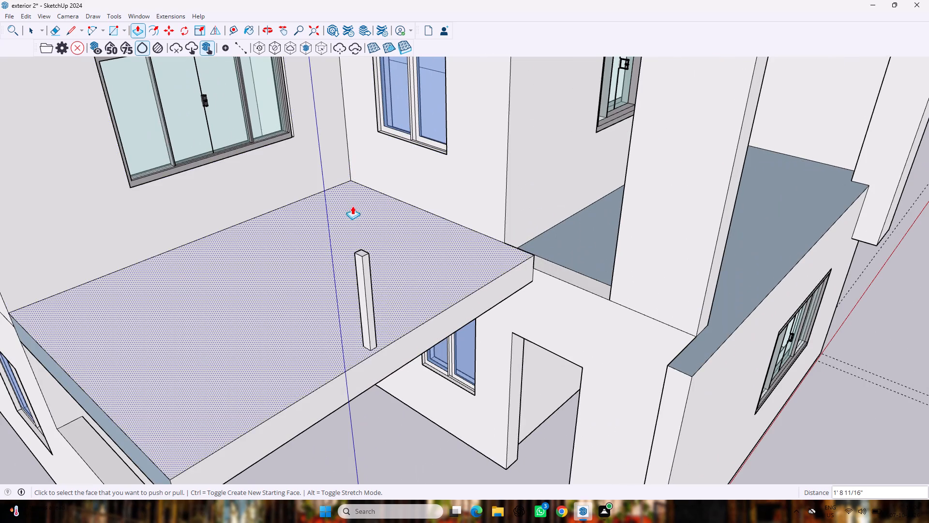
scroll(352, 207, "up", 6)
left_click_drag(389, 358, 406, 231)
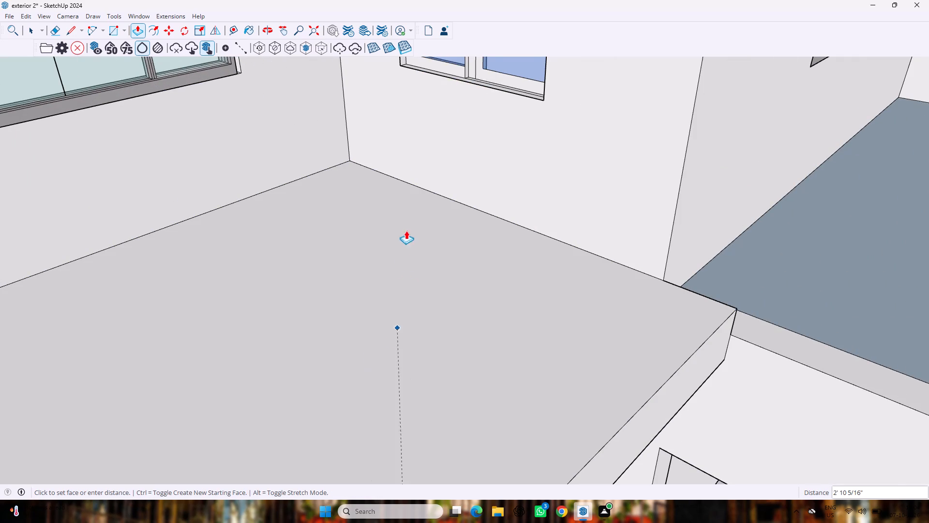
left_click_drag(406, 231, 372, 33)
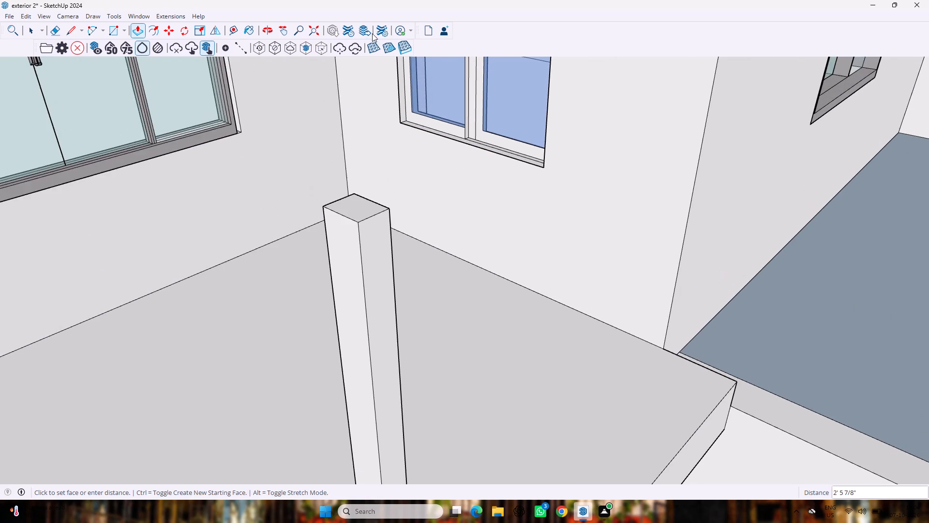
left_click_drag(372, 33, 373, 31)
Pull the post's top face up by about a further 6 7/8".
scroll(368, 49, "down", 20)
scroll(368, 49, "down", 10)
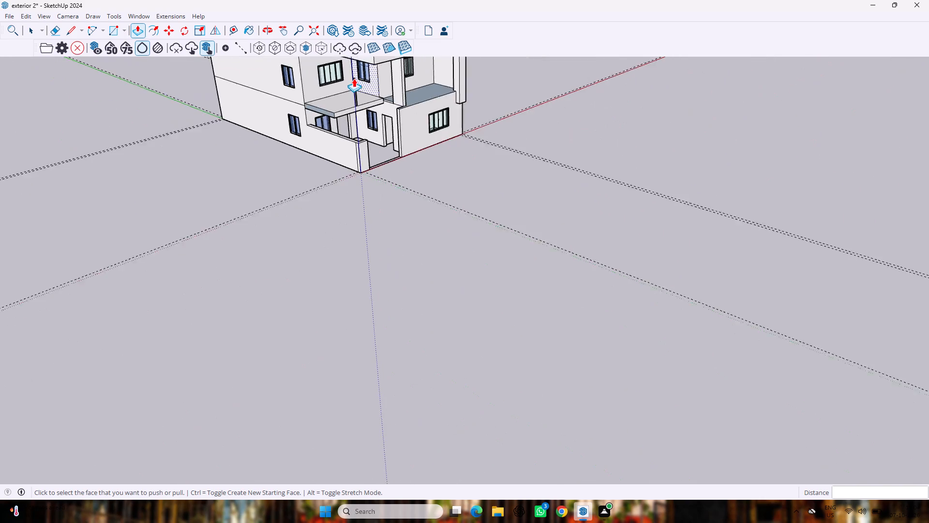
scroll(354, 78, "down", 11)
scroll(352, 69, "up", 4)
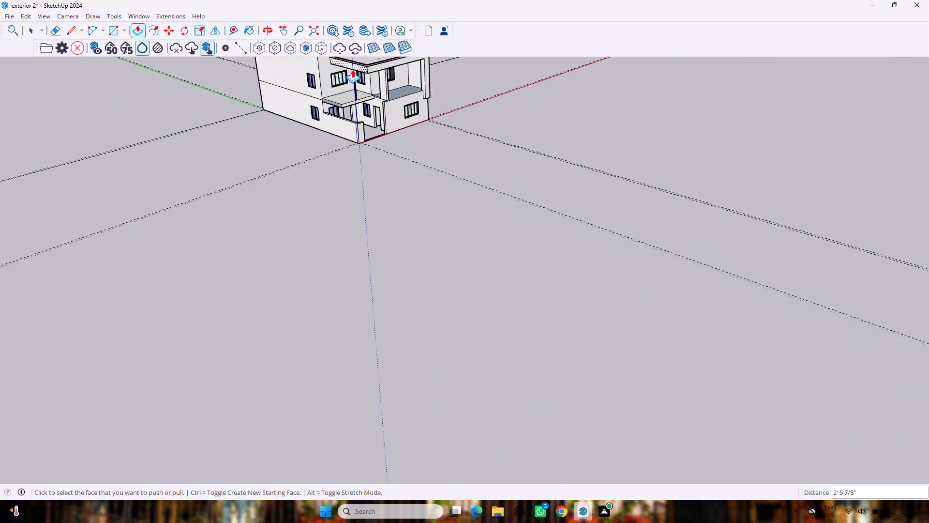
scroll(352, 69, "up", 19)
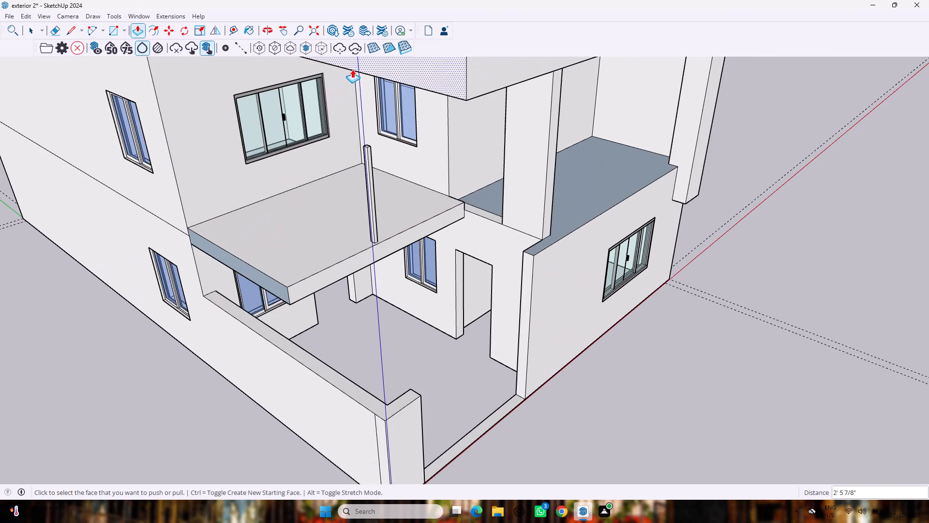
scroll(363, 133, "up", 12)
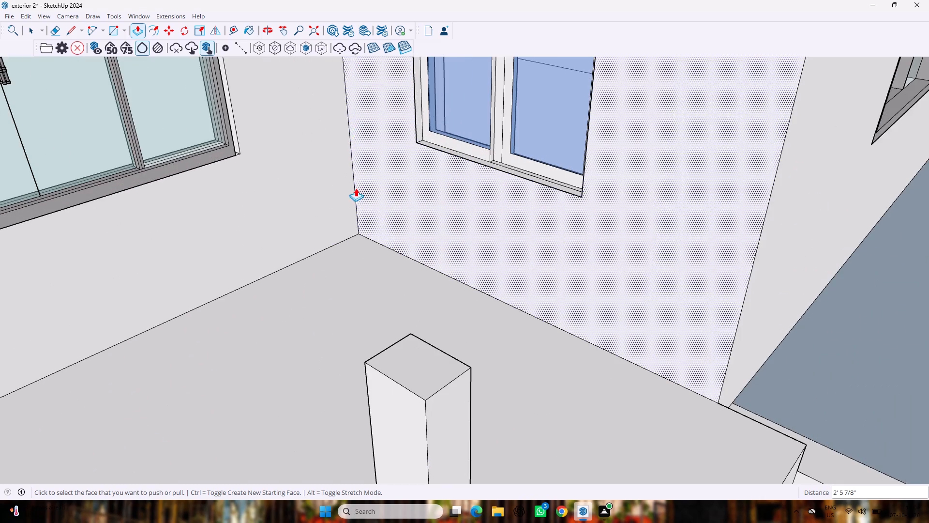
scroll(364, 285, "up", 1)
left_click_drag(466, 418, 458, 246)
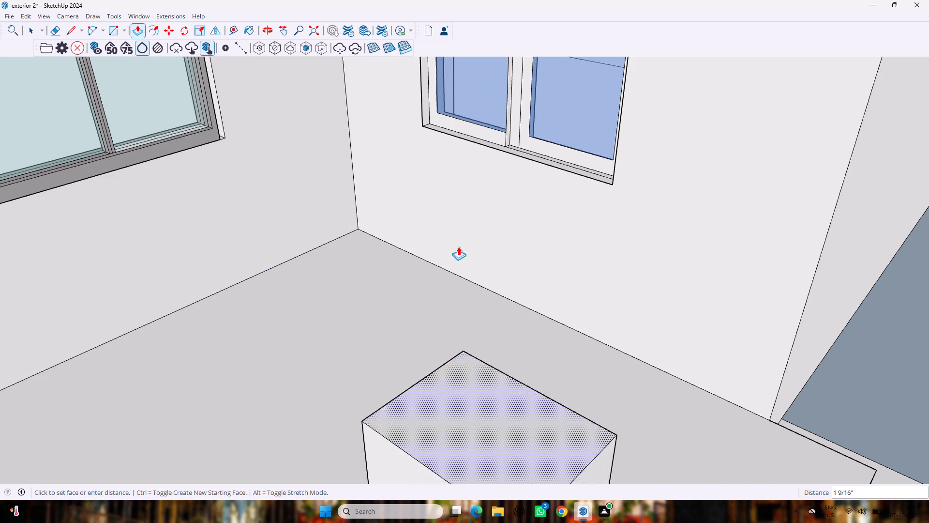
left_click_drag(458, 246, 440, 54)
Examine the post's height and proportions against the upper windows and the porch roof.
scroll(433, 57, "down", 10)
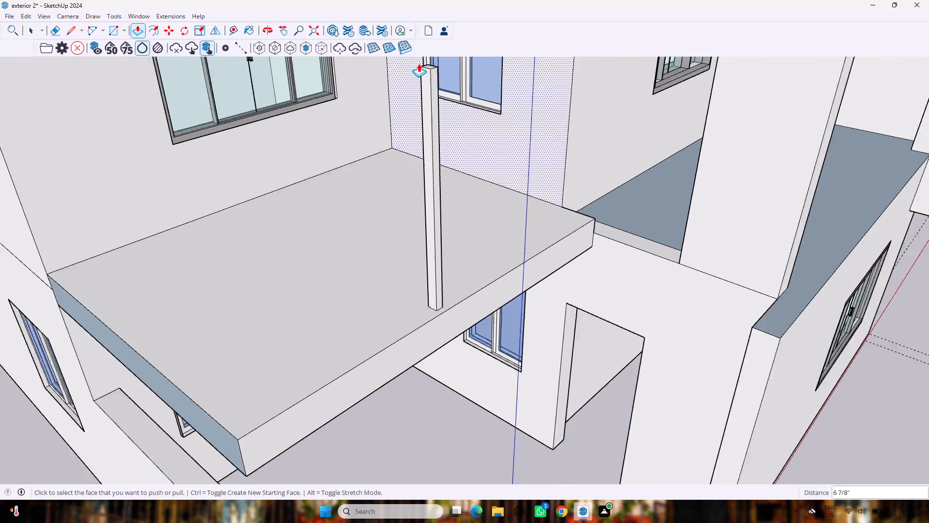
scroll(419, 63, "down", 12)
scroll(417, 63, "down", 18)
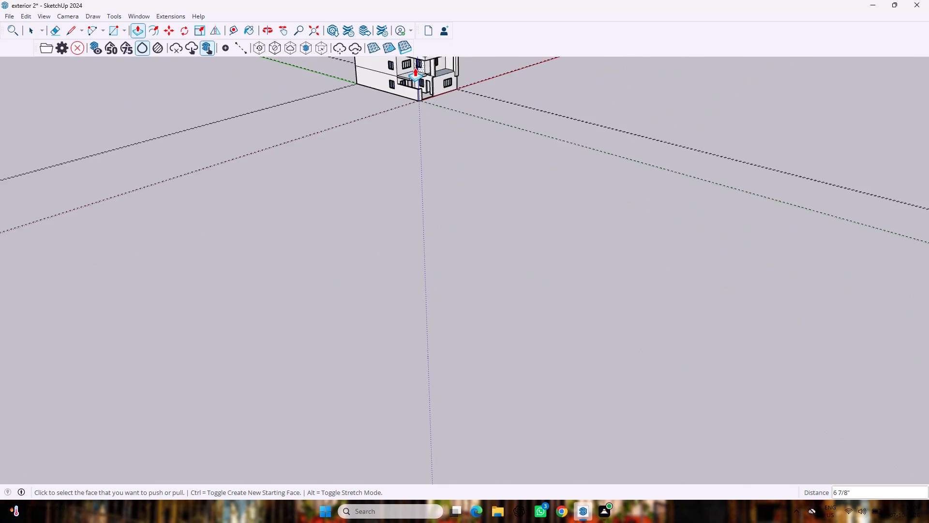
scroll(415, 68, "down", 9)
scroll(413, 56, "up", 4)
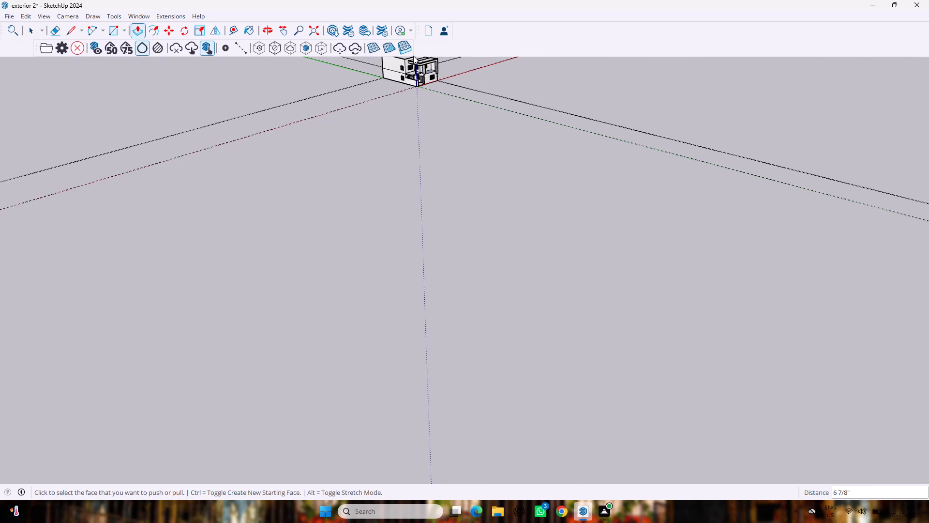
scroll(418, 75, "up", 4)
scroll(418, 68, "down", 10)
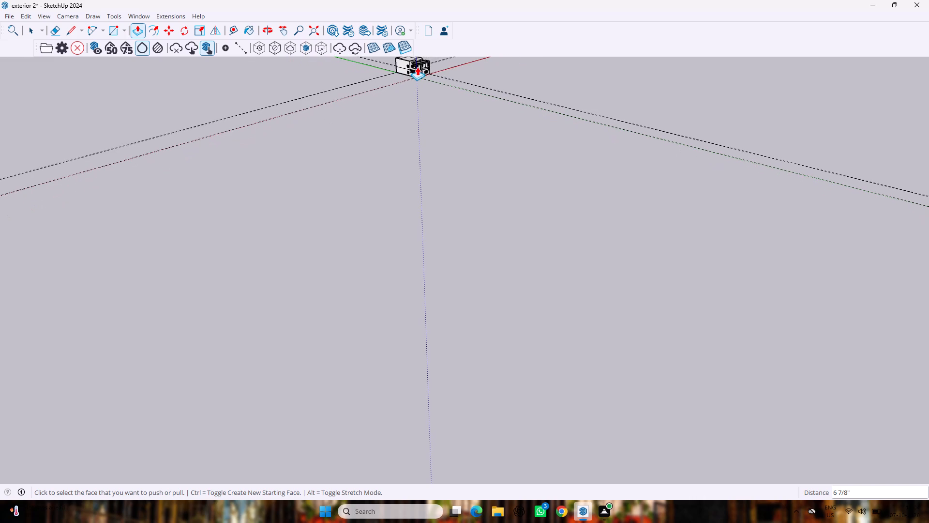
scroll(417, 59, "up", 12)
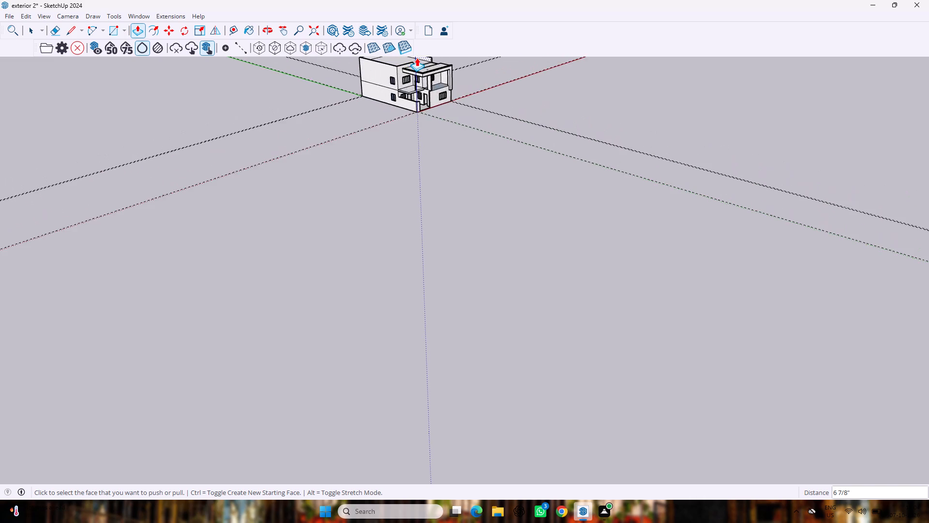
scroll(417, 58, "up", 19)
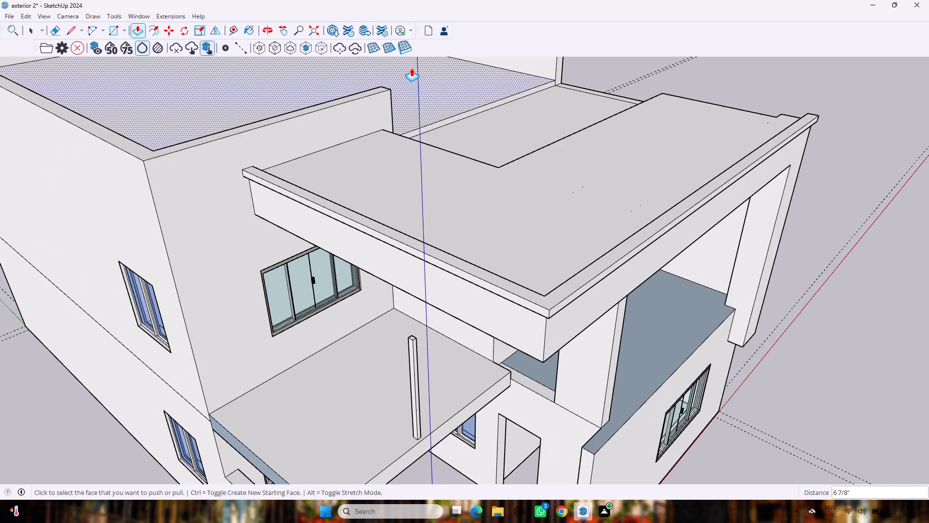
Raise the top face of the porch-slab post further towards the underside of the porch roof.
scroll(408, 323, "up", 3)
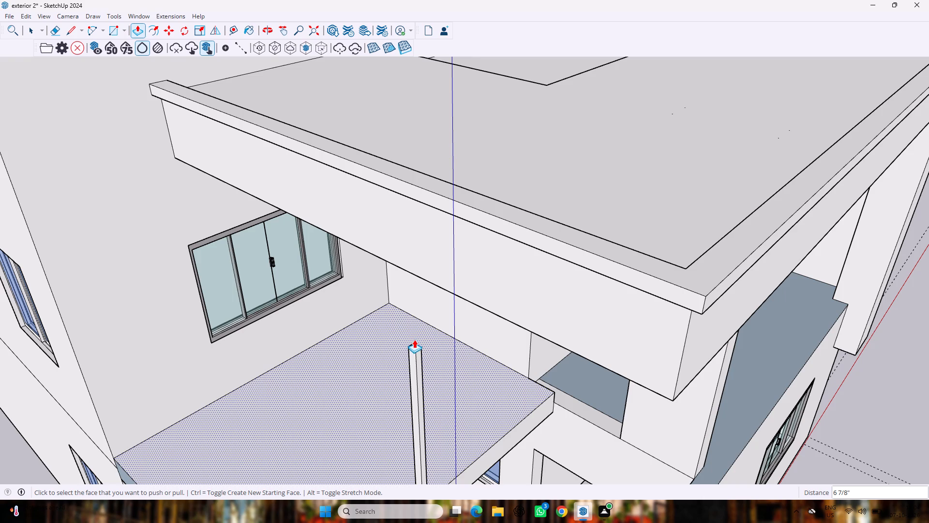
scroll(414, 339, "up", 4)
left_click_drag(414, 351, 432, 238)
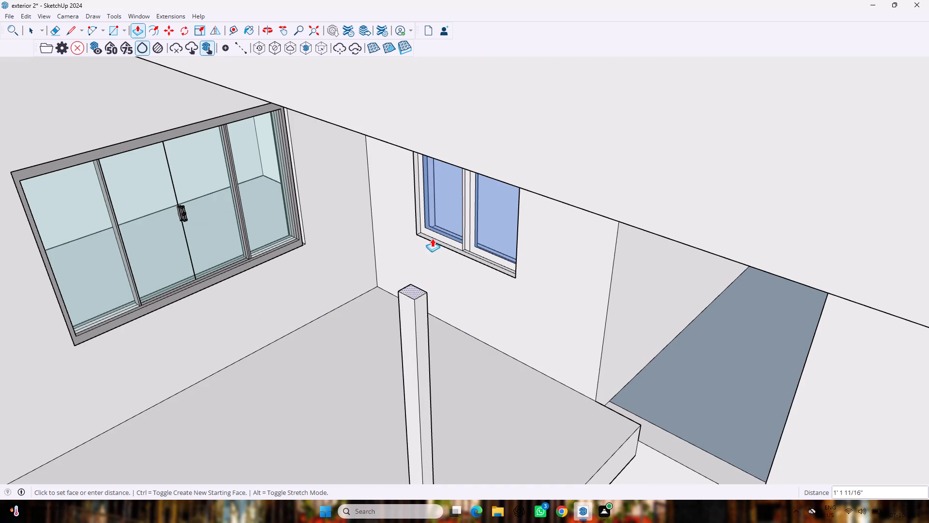
left_click_drag(432, 238, 432, 150)
left_click(432, 151)
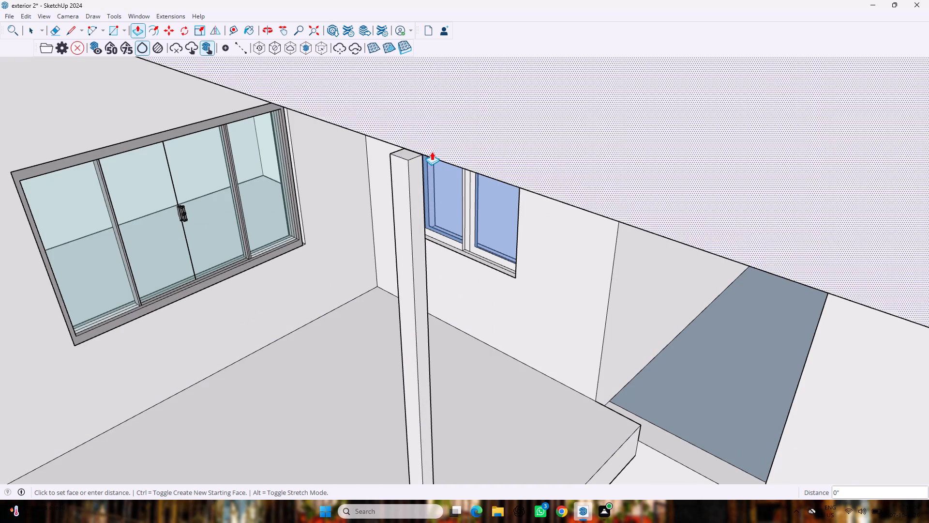
key("Escape")
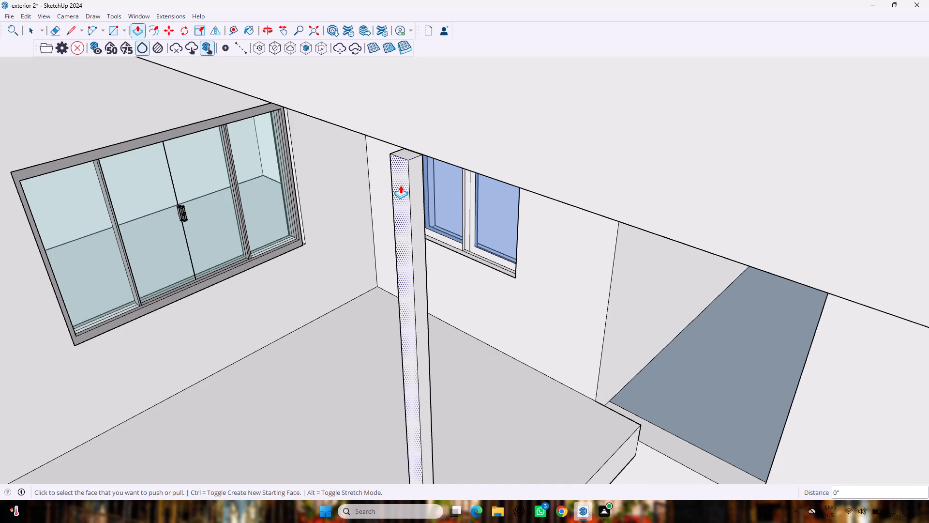
Extend the porch-slab post upward by about another 2' 9 7/8" so that it meets the porch roof.
scroll(396, 175, "up", 1)
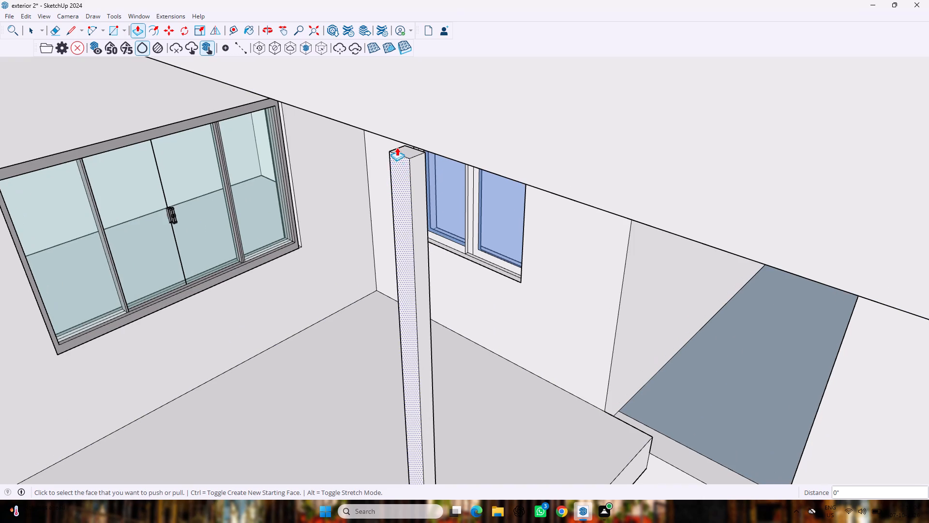
left_click_drag(403, 148, 433, 14)
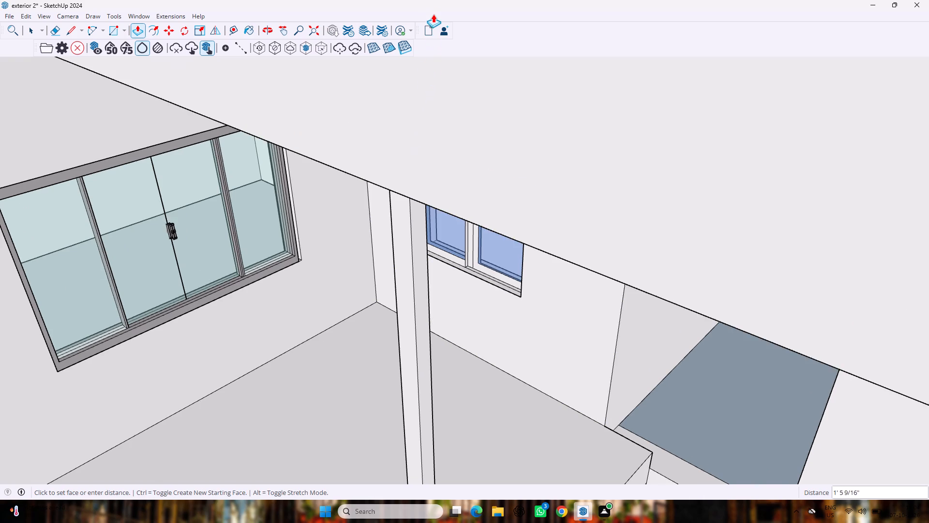
left_click_drag(433, 14, 429, 0)
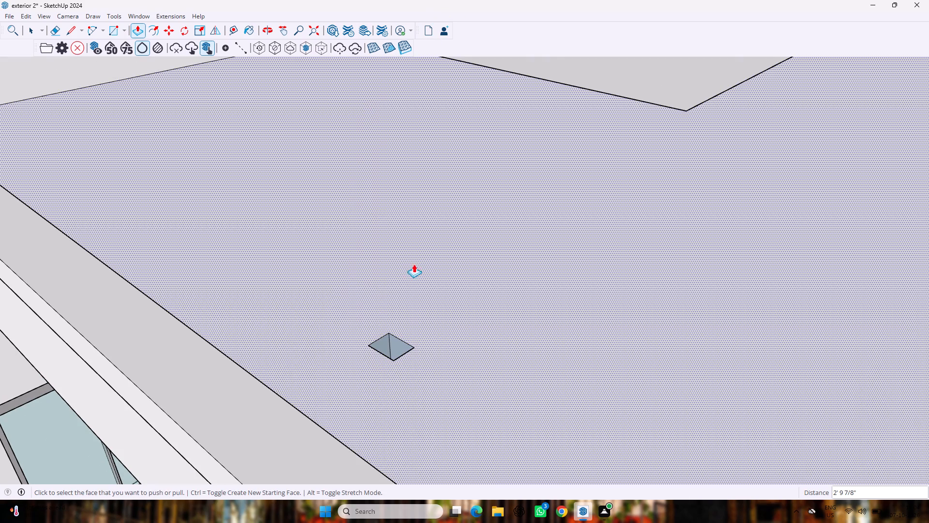
key("ctrl+z")
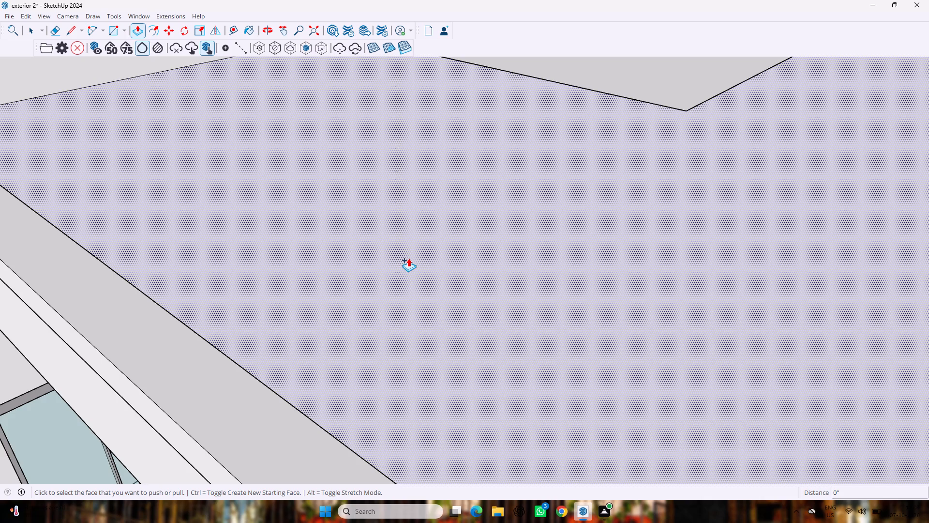
key("ctrl+y")
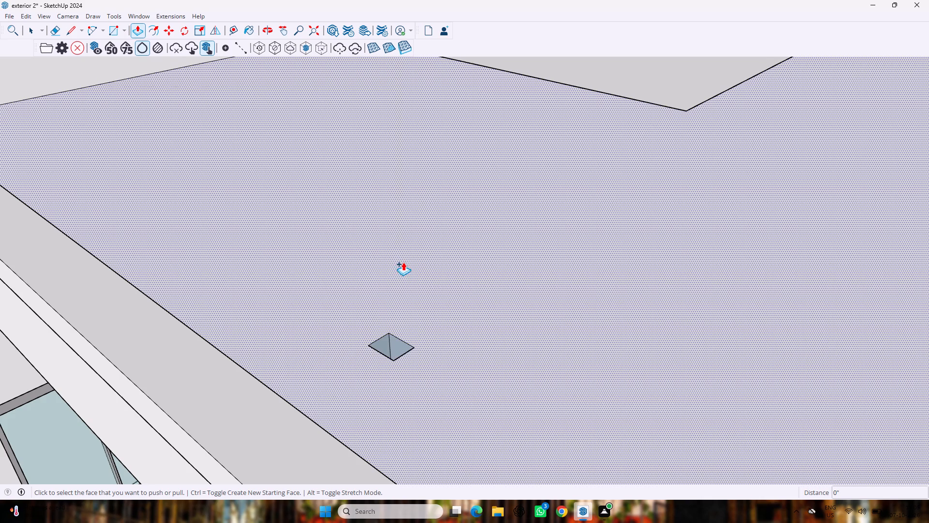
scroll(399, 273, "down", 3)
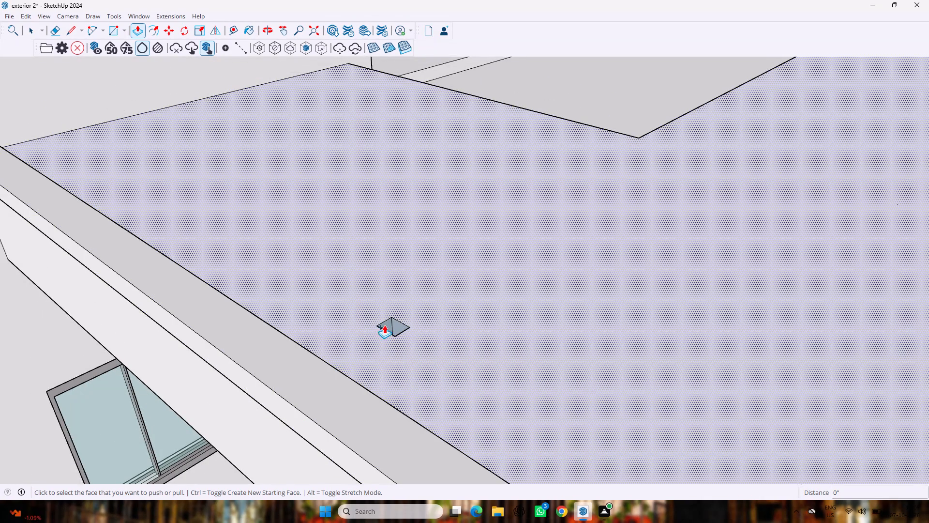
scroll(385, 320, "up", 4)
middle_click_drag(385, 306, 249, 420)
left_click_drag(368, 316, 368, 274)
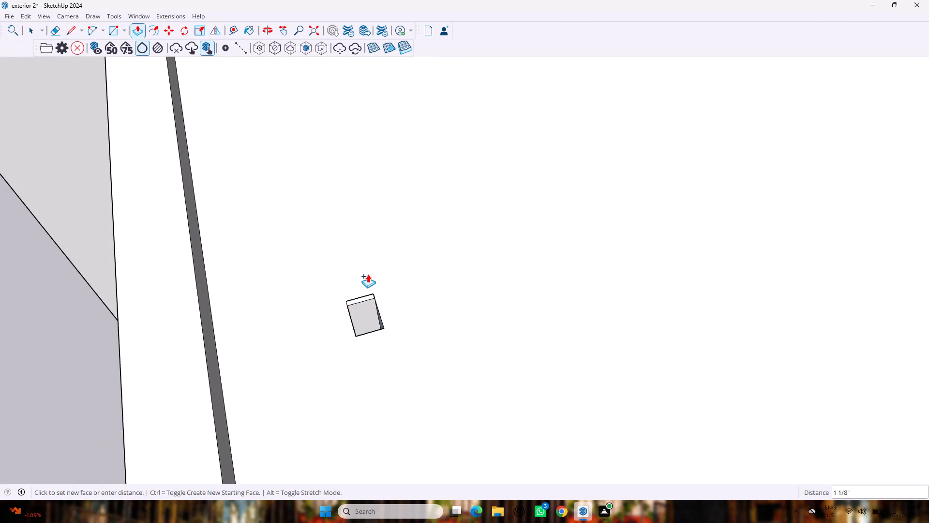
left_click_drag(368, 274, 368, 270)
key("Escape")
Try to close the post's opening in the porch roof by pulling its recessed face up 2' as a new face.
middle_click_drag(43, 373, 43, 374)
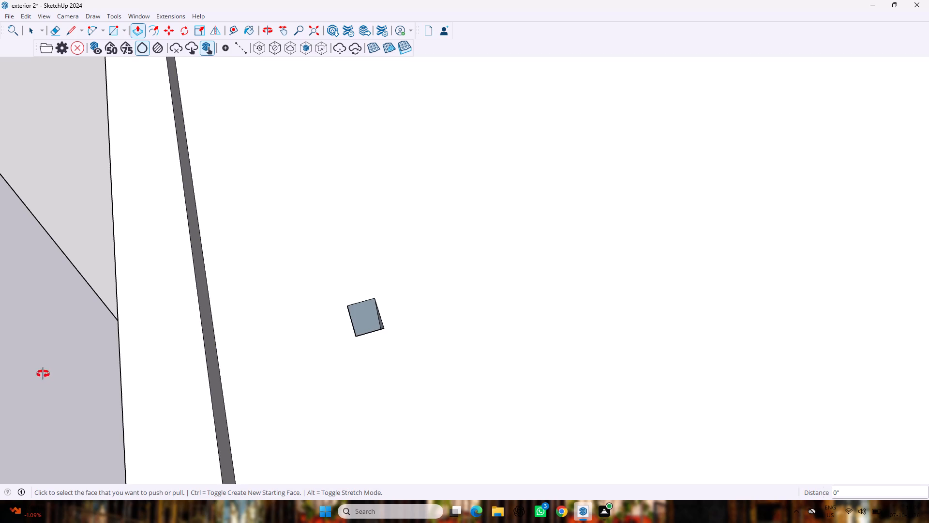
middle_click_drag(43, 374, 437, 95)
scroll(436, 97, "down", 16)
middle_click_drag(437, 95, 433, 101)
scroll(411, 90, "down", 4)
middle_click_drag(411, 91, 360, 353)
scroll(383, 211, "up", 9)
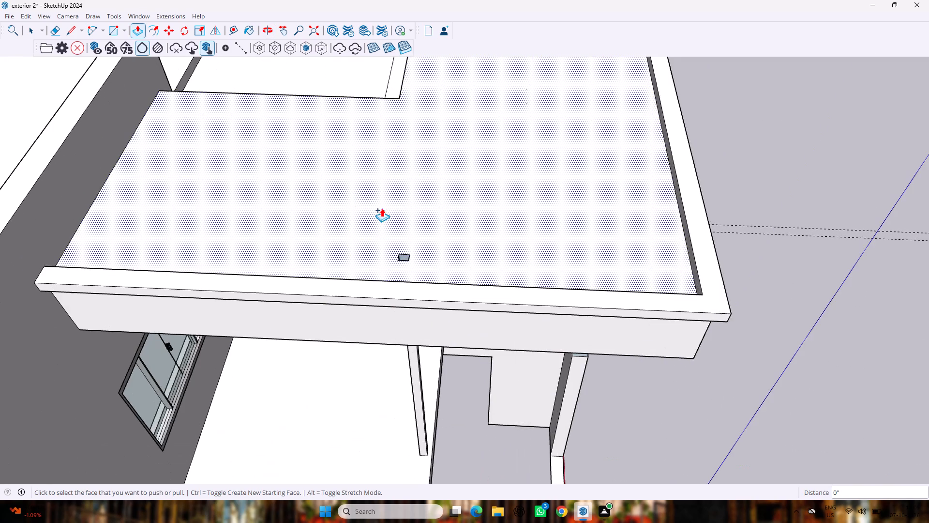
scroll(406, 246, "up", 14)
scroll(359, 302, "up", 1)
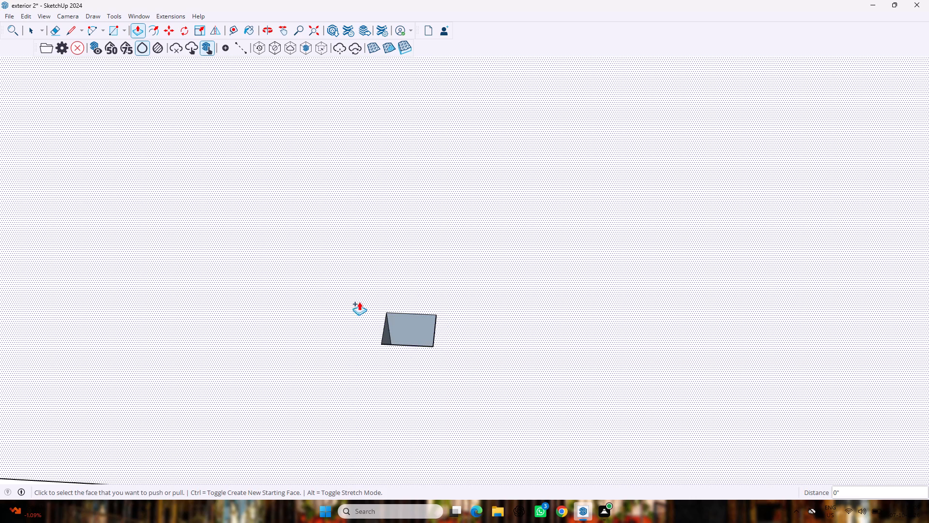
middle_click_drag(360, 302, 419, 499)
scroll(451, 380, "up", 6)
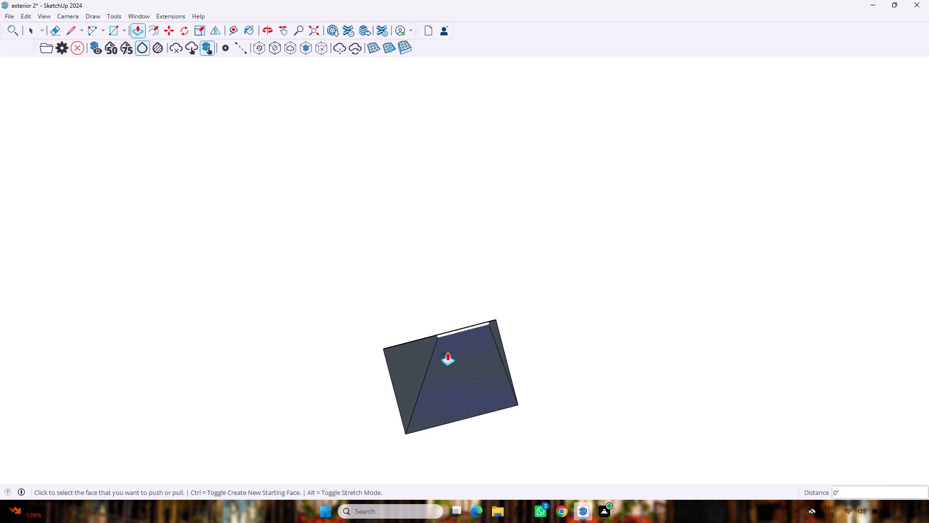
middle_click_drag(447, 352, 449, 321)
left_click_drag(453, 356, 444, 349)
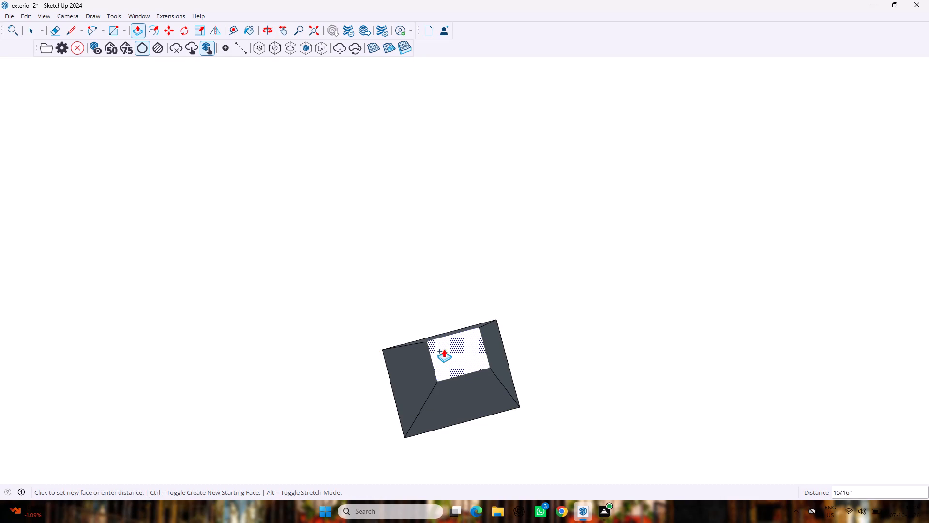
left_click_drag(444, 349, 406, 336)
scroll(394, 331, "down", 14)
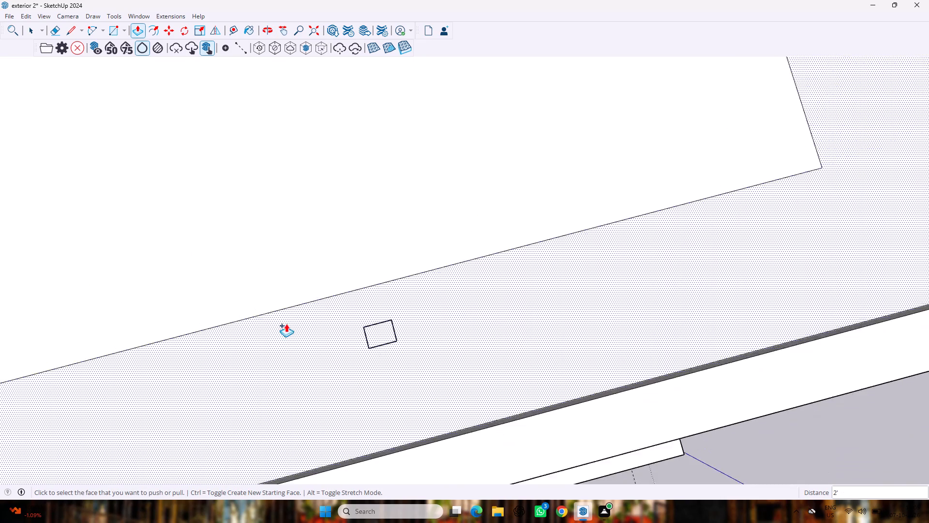
Examine the house from above, from the front and from below, checking how the post meets the porch roof.
scroll(286, 323, "down", 14)
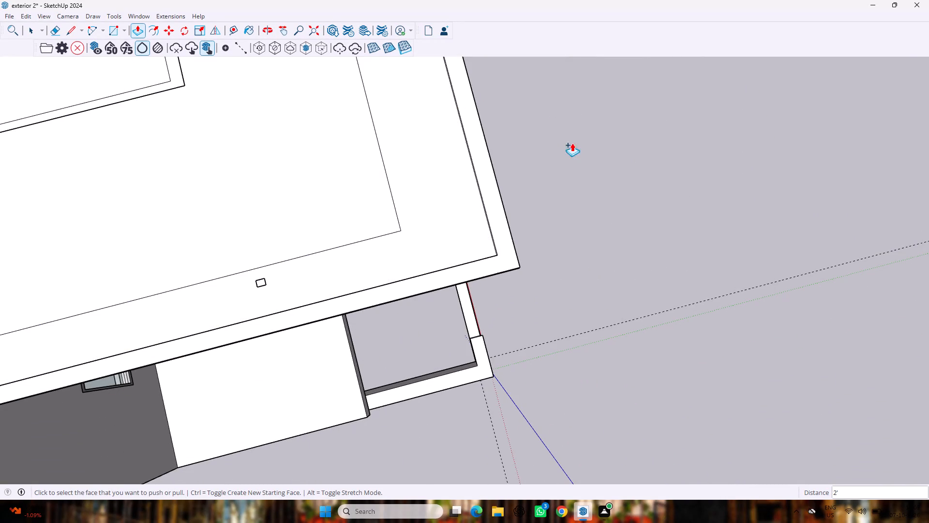
middle_click_drag(579, 152, 231, 150)
scroll(250, 103, "down", 8)
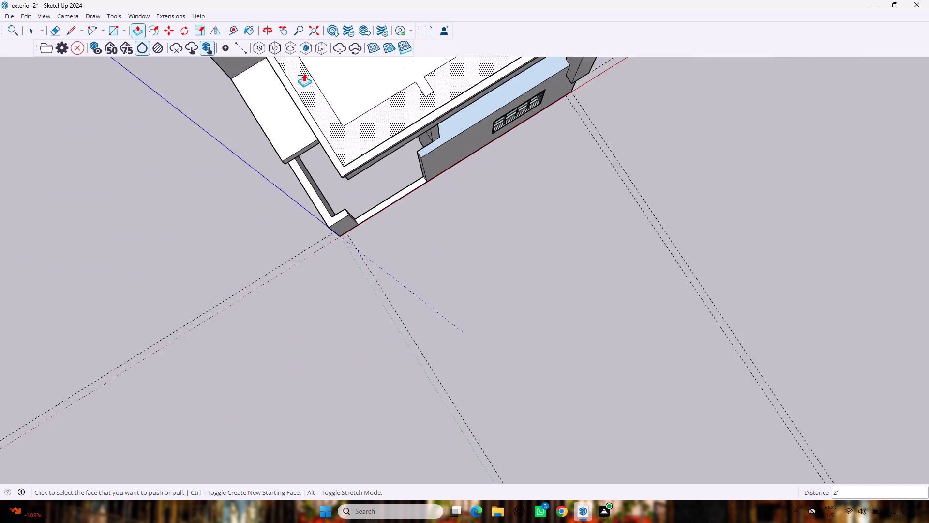
scroll(304, 73, "down", 3)
scroll(283, 149, "up", 4)
scroll(347, 176, "up", 2)
scroll(345, 158, "down", 4)
scroll(342, 113, "down", 2)
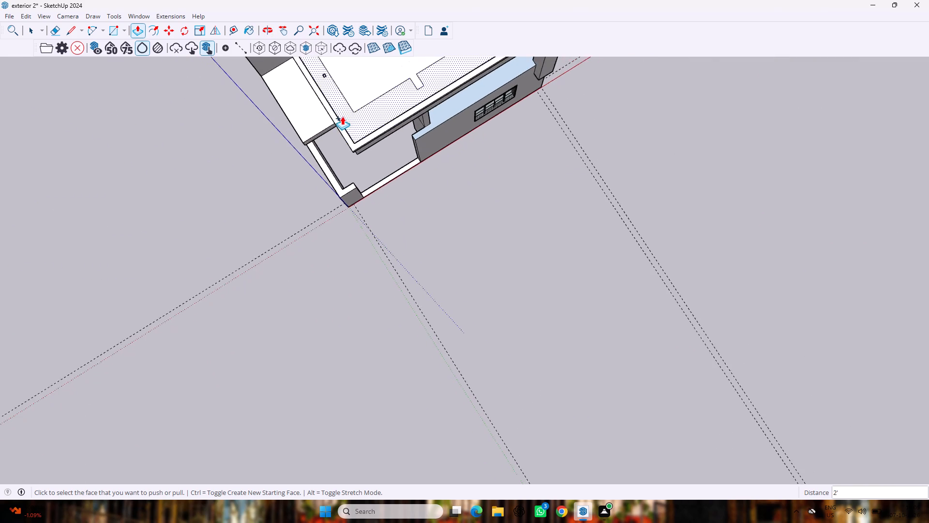
scroll(342, 116, "down", 12)
middle_click_drag(353, 127, 358, 44)
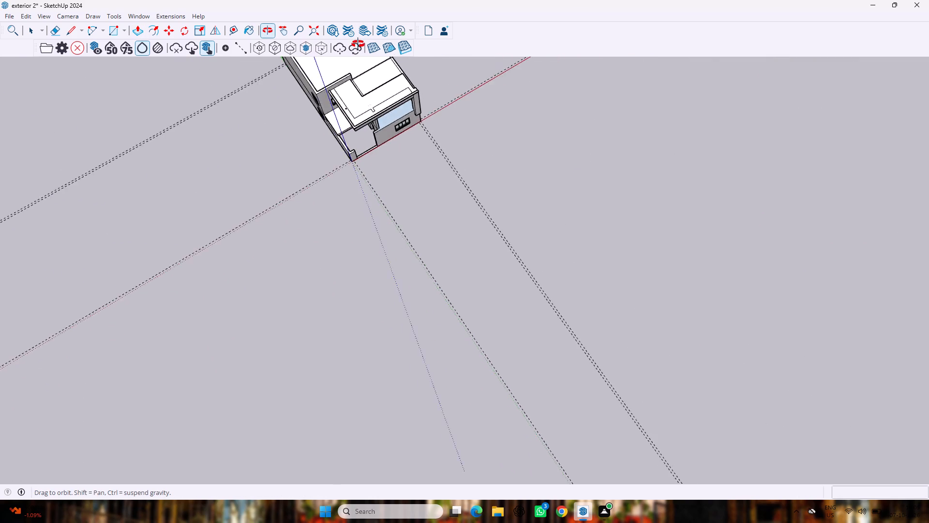
middle_click_drag(358, 44, 345, 0)
scroll(366, 143, "up", 4)
scroll(346, 106, "up", 3)
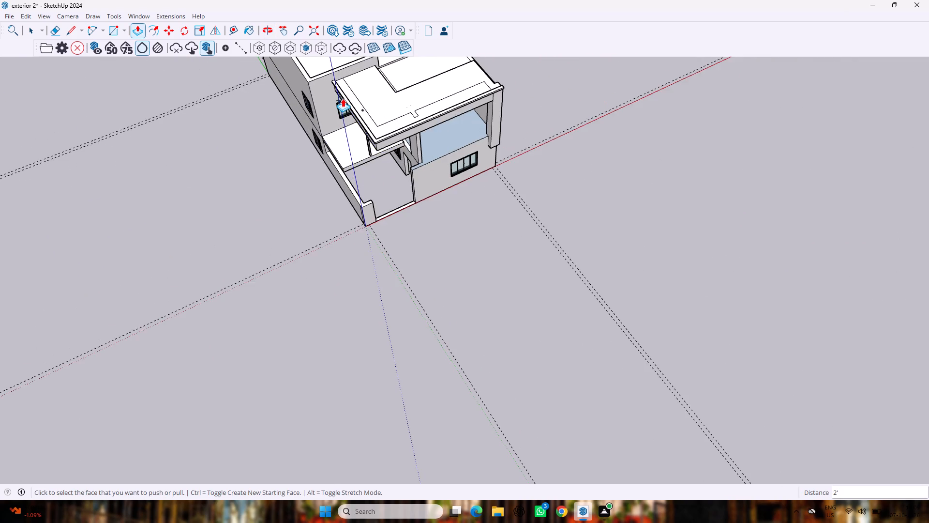
scroll(343, 98, "up", 6)
middle_click_drag(333, 228, 377, 10)
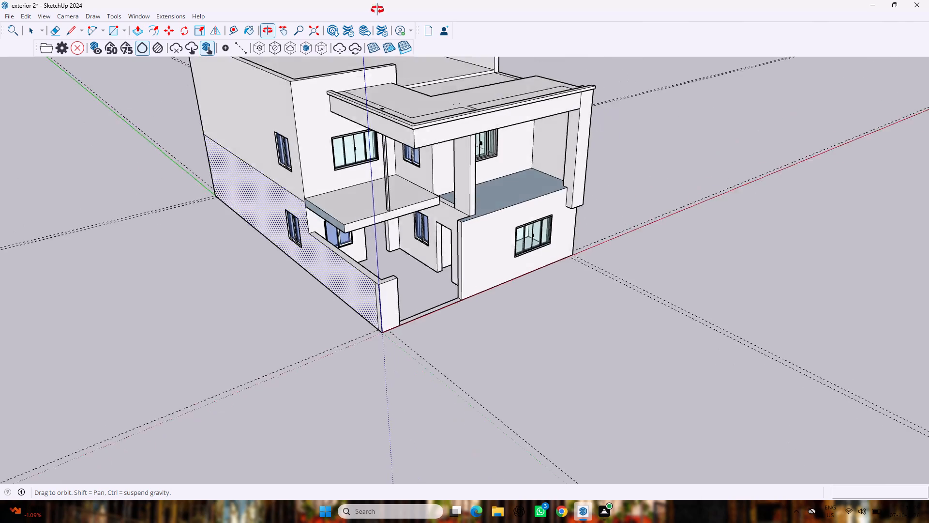
middle_click_drag(377, 10, 303, 3)
scroll(423, 138, "up", 1)
middle_click_drag(420, 138, 417, 126)
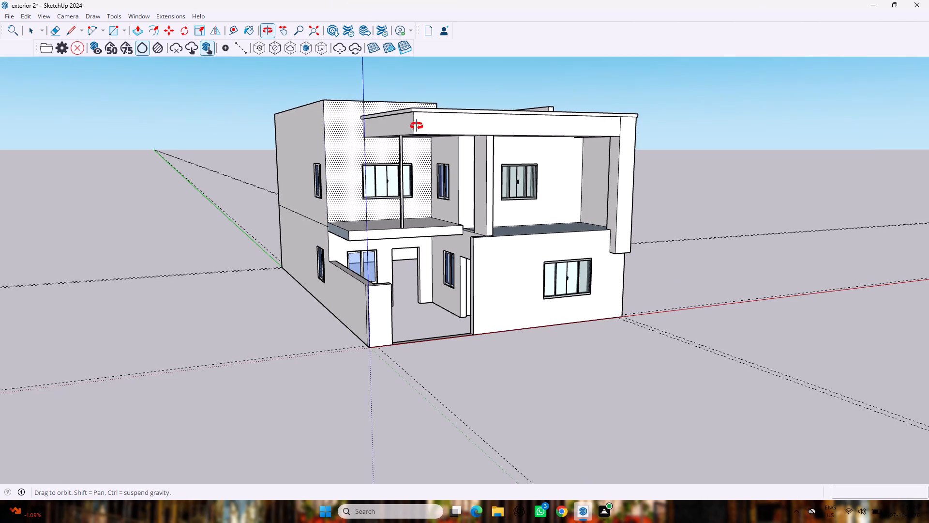
middle_click_drag(417, 126, 375, 62)
scroll(381, 41, "up", 1)
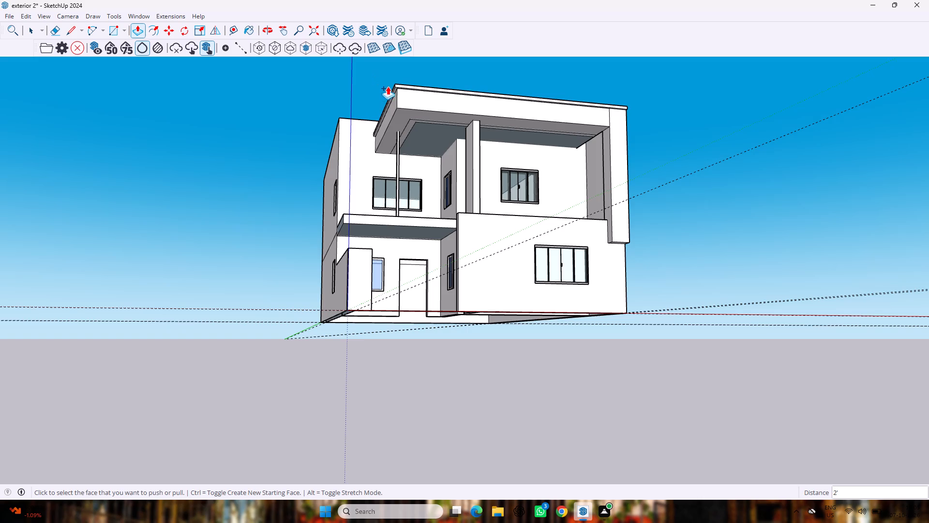
middle_click_drag(403, 91, 428, 201)
scroll(406, 116, "down", 1)
scroll(401, 108, "up", 4)
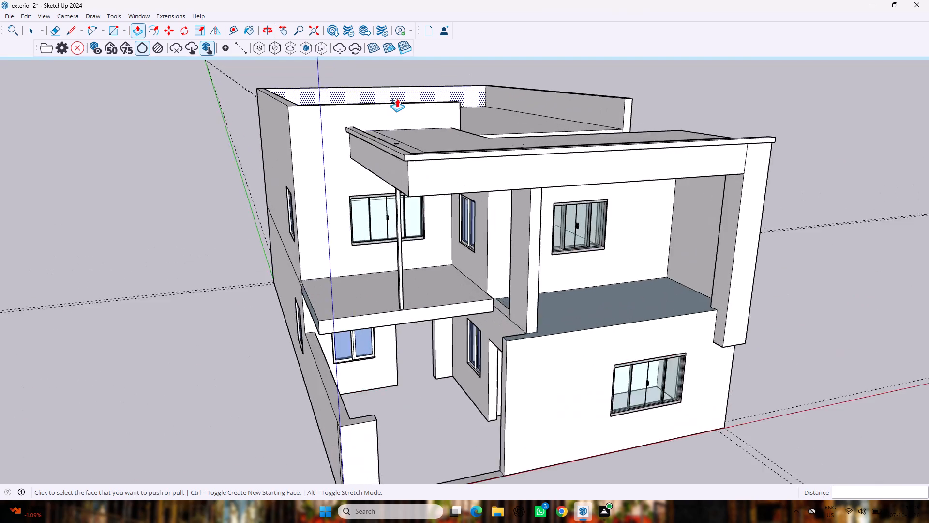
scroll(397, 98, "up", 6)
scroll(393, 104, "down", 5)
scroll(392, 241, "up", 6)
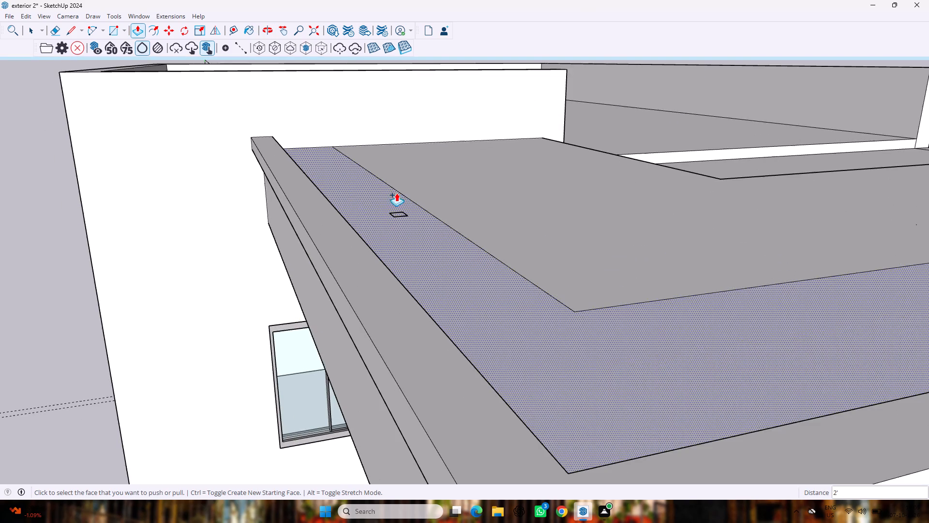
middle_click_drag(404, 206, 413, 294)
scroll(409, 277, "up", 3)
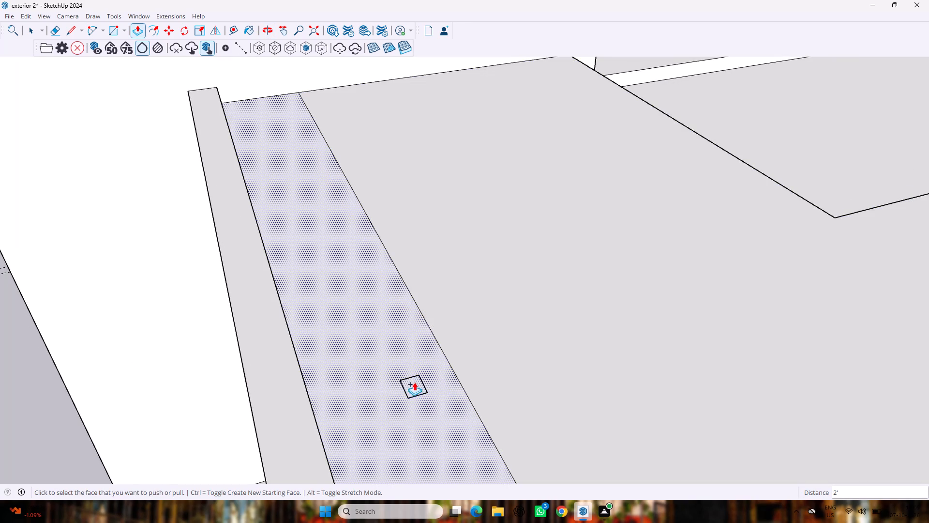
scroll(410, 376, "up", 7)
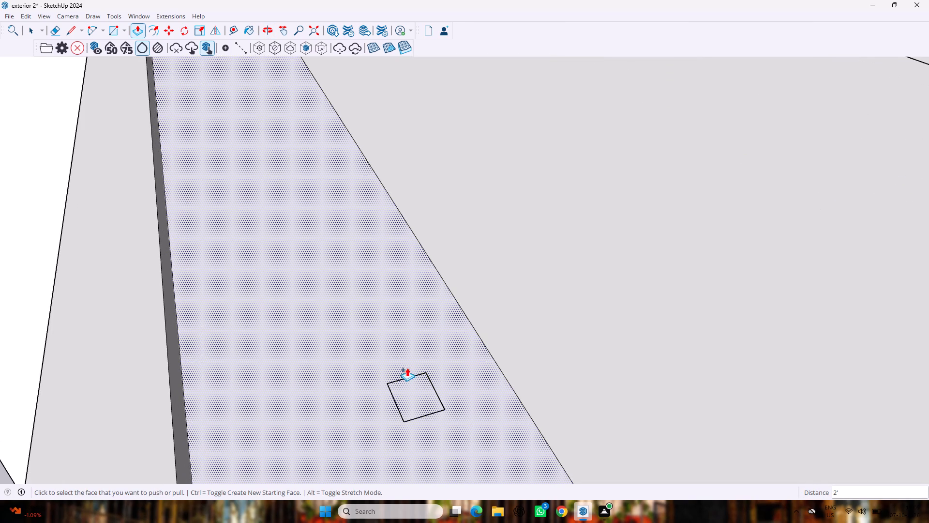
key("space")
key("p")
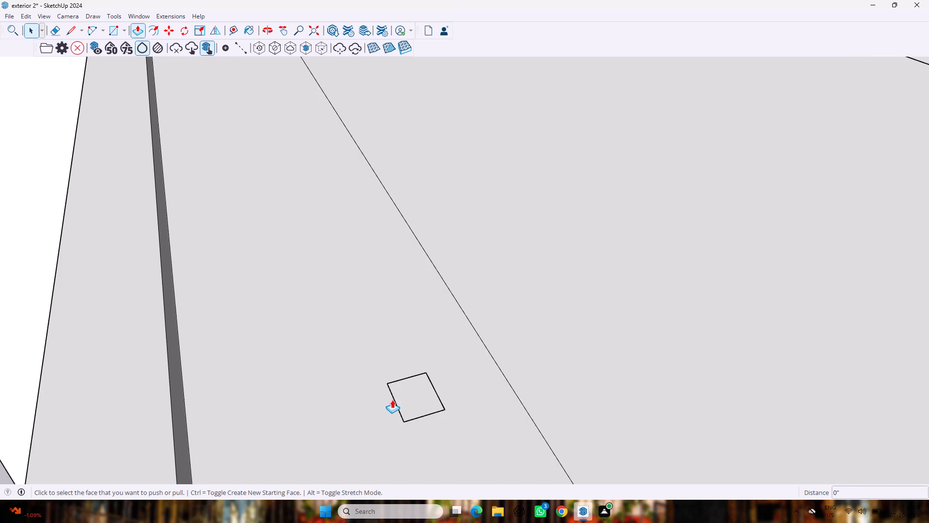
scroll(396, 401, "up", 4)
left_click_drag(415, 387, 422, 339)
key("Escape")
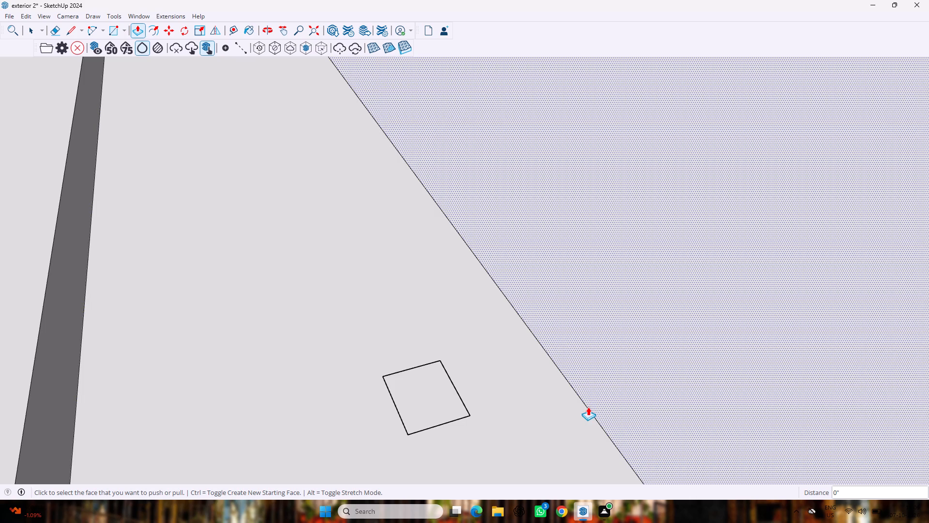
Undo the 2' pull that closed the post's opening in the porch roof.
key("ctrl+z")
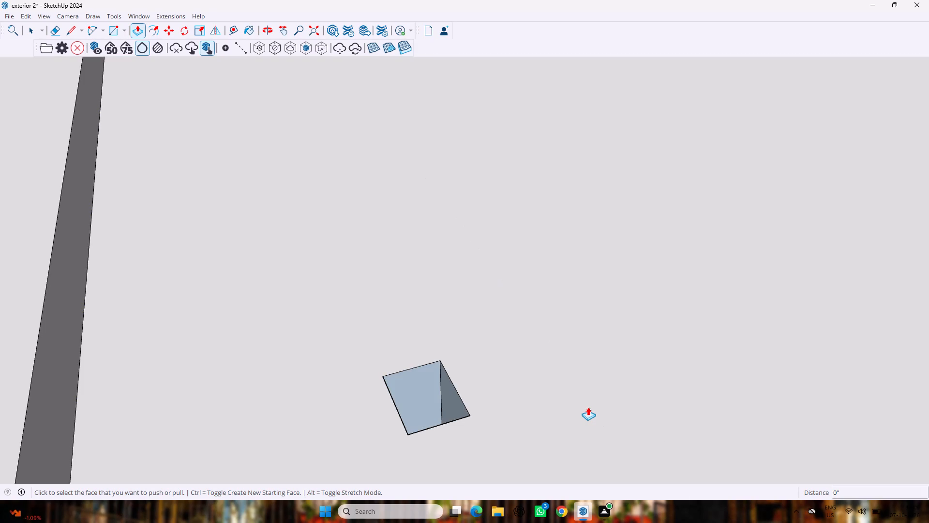
Pull the recessed face in the post's roof opening 2' to bring it flush with the porch roof's top surface.
middle_click_drag(428, 389, 445, 487)
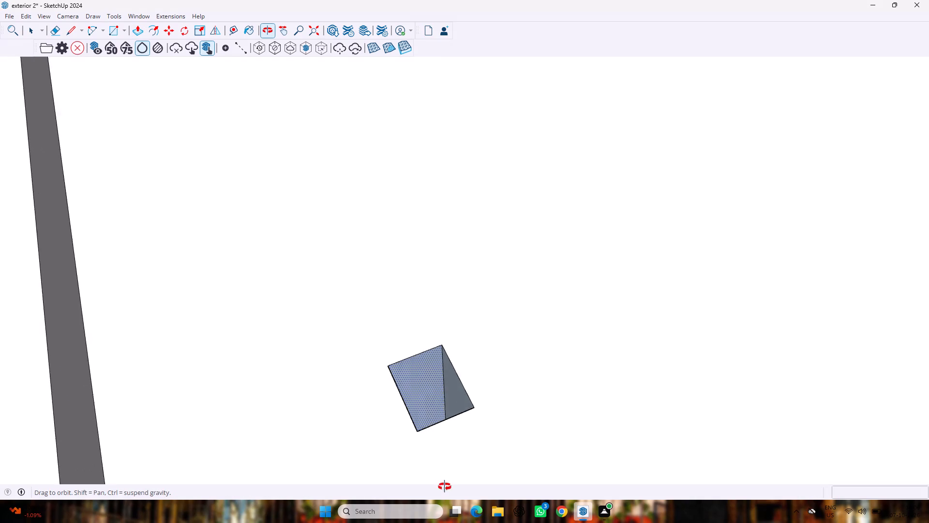
middle_click_drag(445, 487, 445, 490)
scroll(440, 417, "up", 7)
middle_click_drag(435, 400, 479, 488)
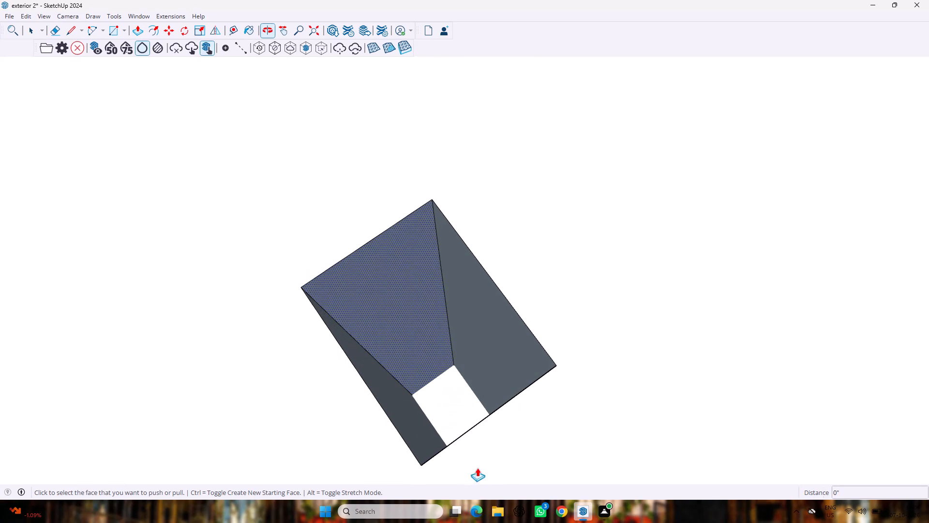
left_click_drag(450, 409, 421, 336)
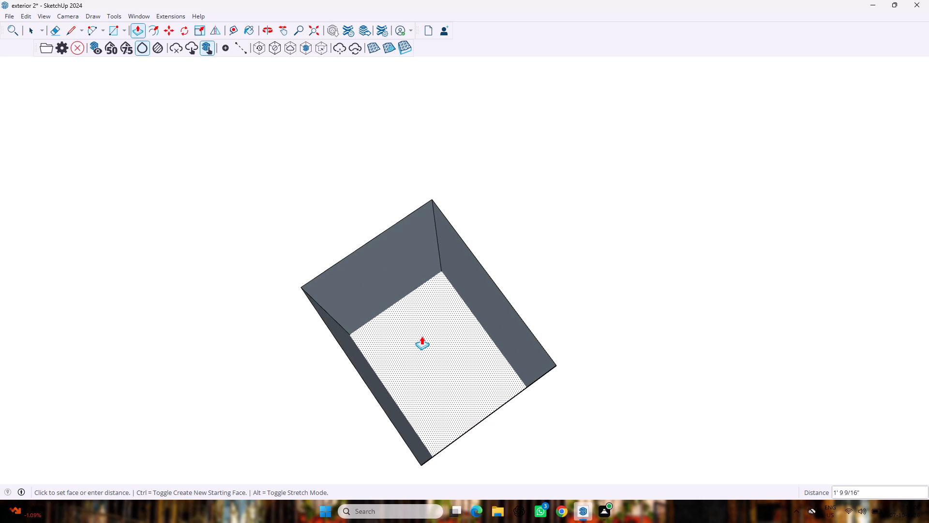
left_click_drag(421, 336, 399, 302)
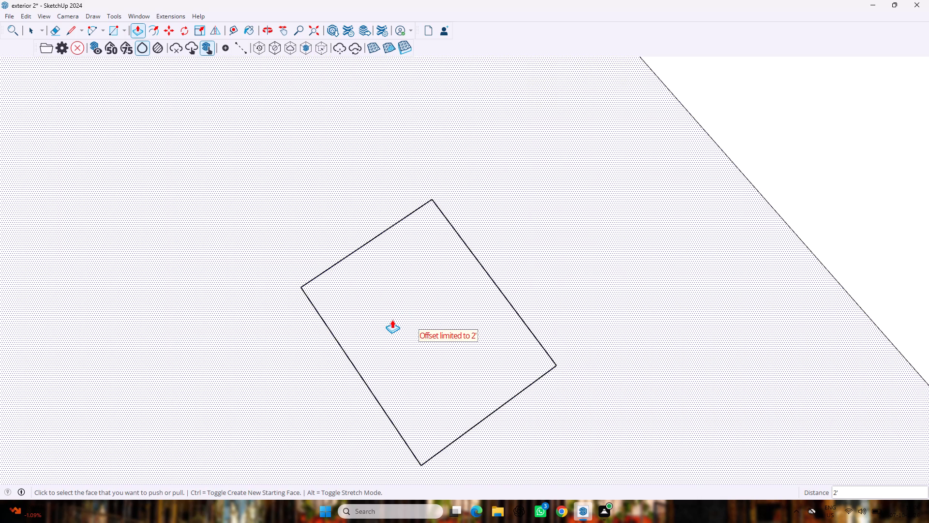
left_click_drag(392, 320, 391, 297)
key("Escape")
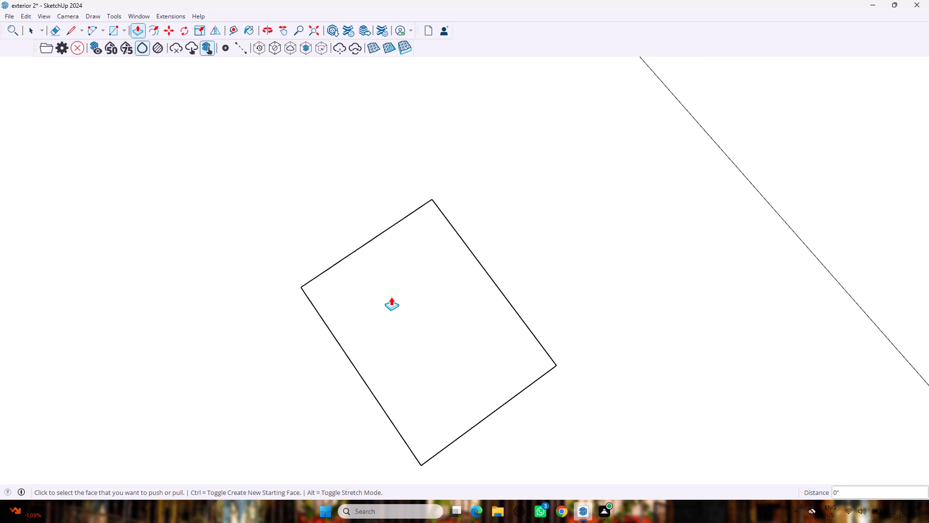
Draw a rectangle about 2 9/16" by 3 3/8" over the post's outline on top of the porch roof.
scroll(391, 305, "down", 19)
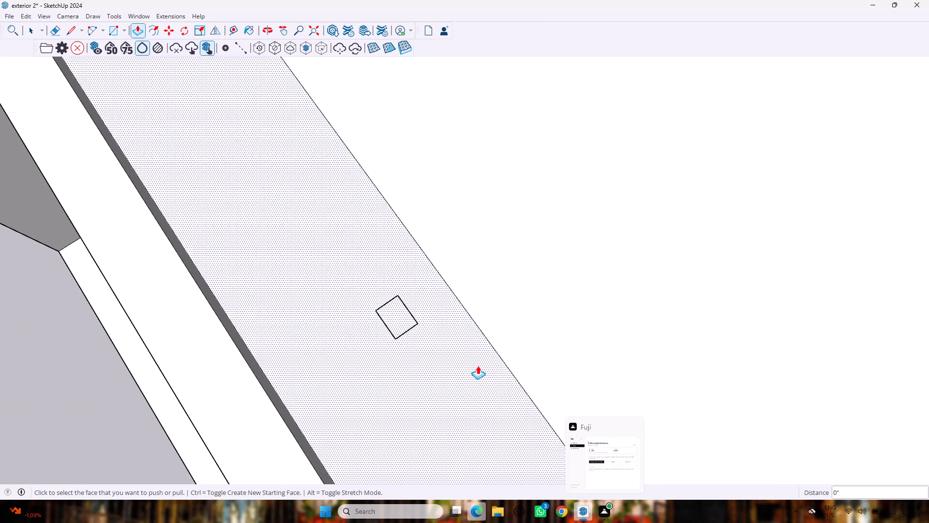
key("space")
key("r")
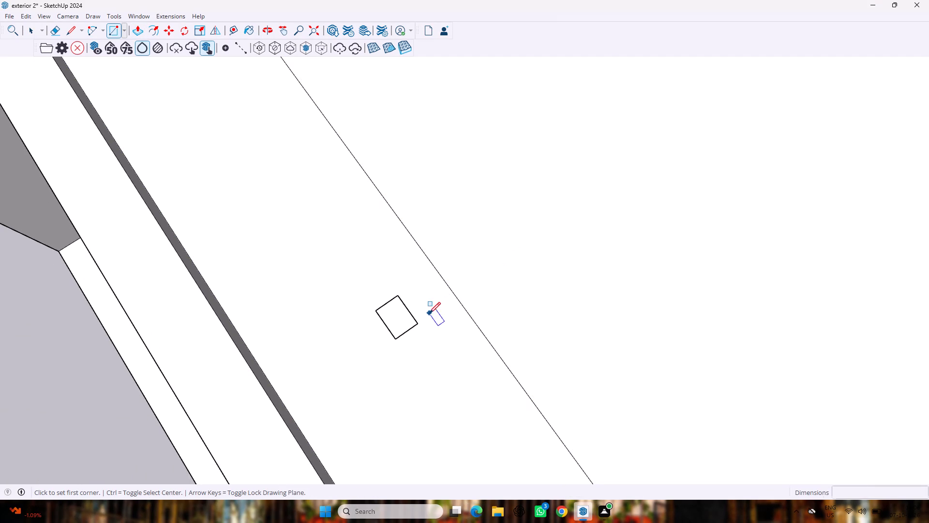
left_click(375, 311)
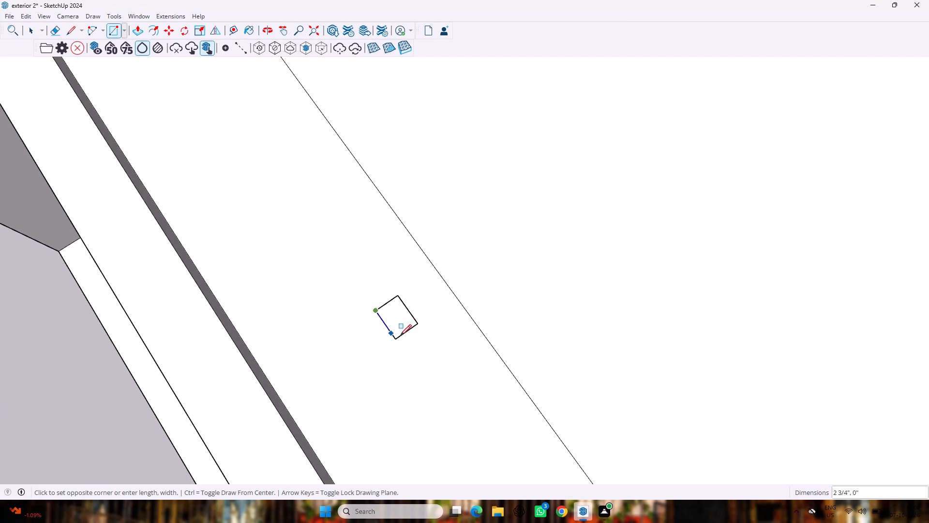
left_click(420, 324)
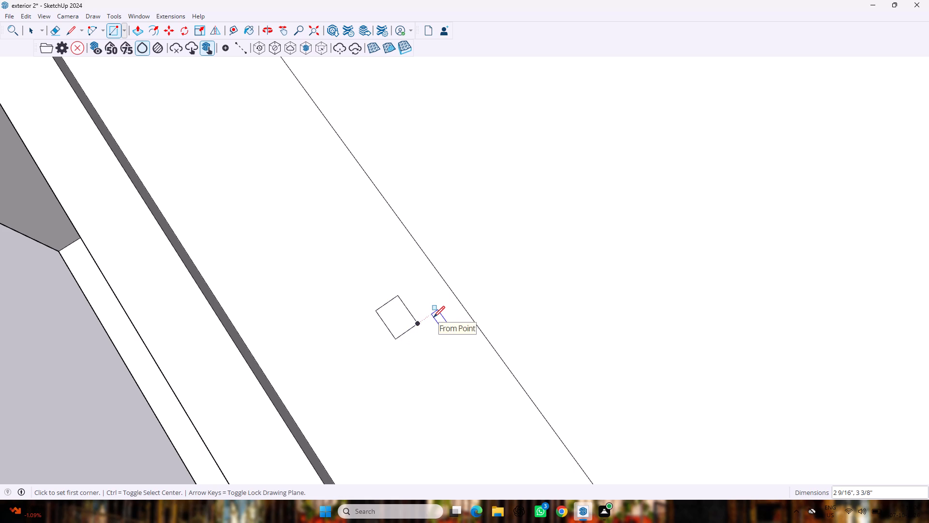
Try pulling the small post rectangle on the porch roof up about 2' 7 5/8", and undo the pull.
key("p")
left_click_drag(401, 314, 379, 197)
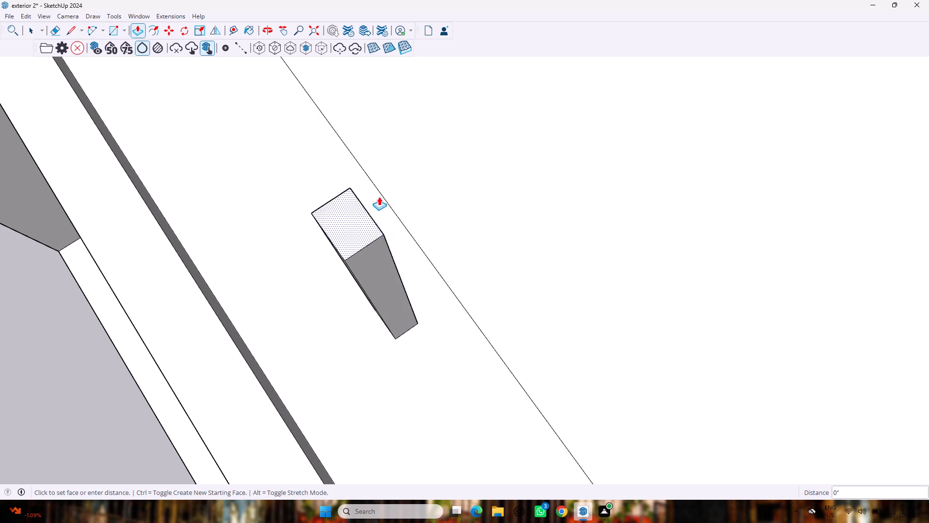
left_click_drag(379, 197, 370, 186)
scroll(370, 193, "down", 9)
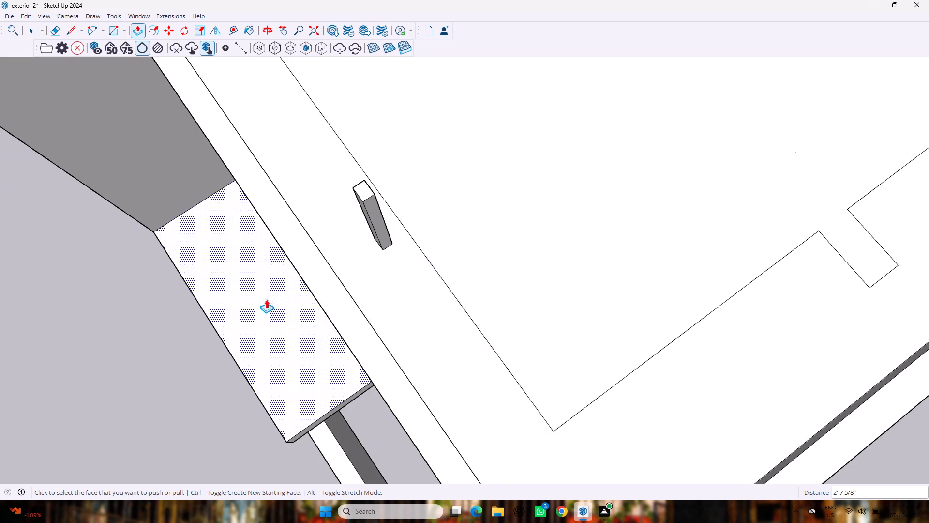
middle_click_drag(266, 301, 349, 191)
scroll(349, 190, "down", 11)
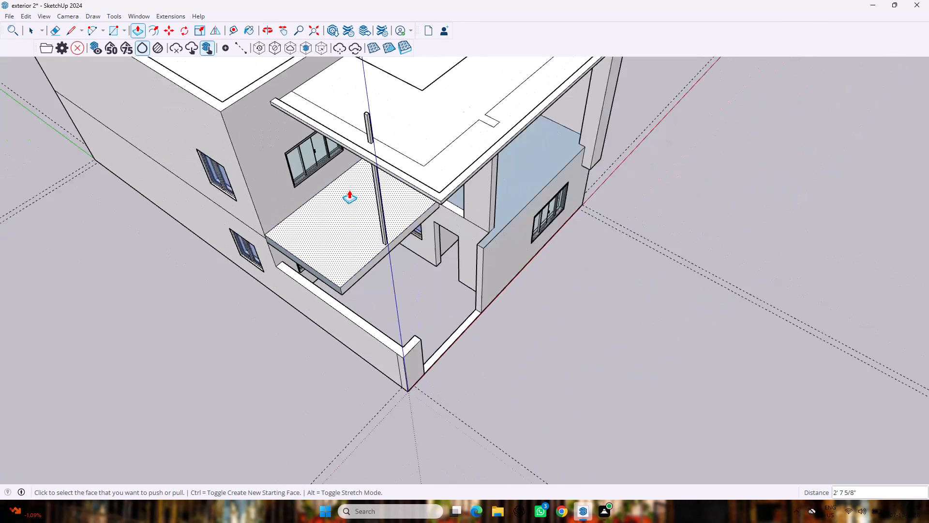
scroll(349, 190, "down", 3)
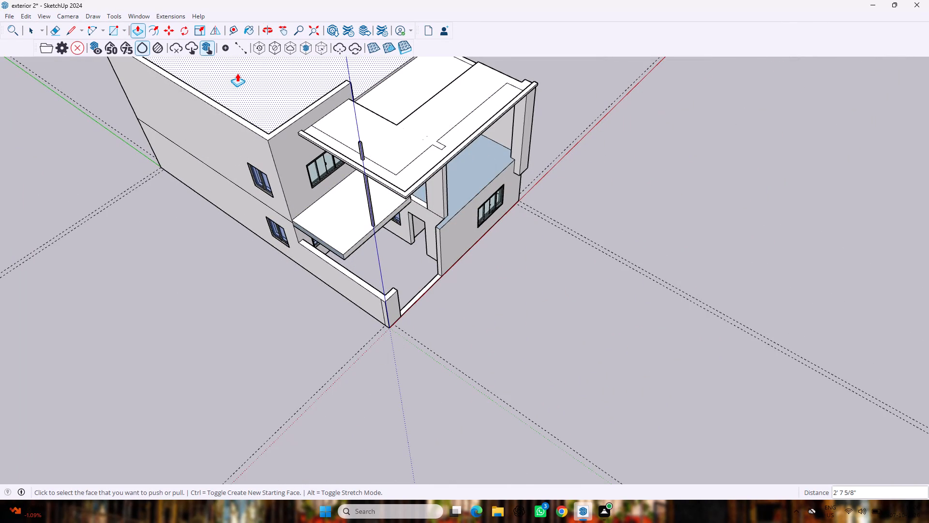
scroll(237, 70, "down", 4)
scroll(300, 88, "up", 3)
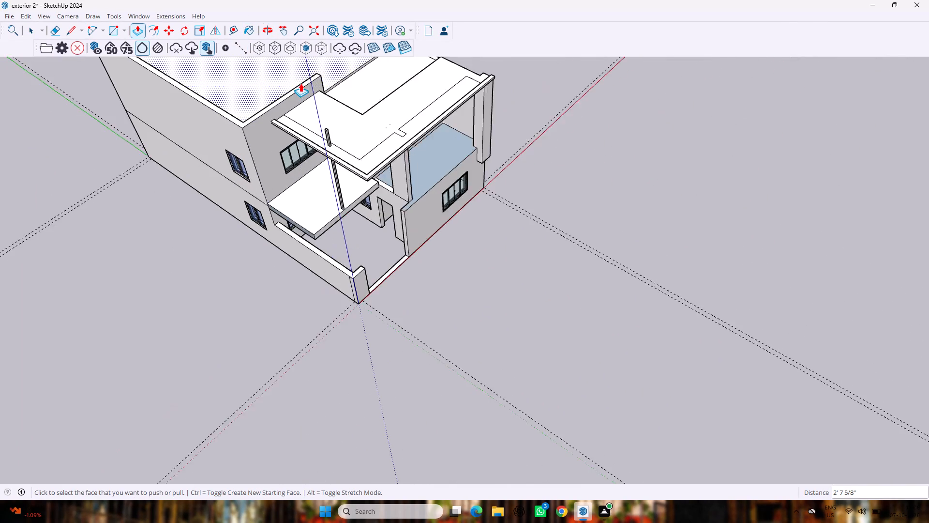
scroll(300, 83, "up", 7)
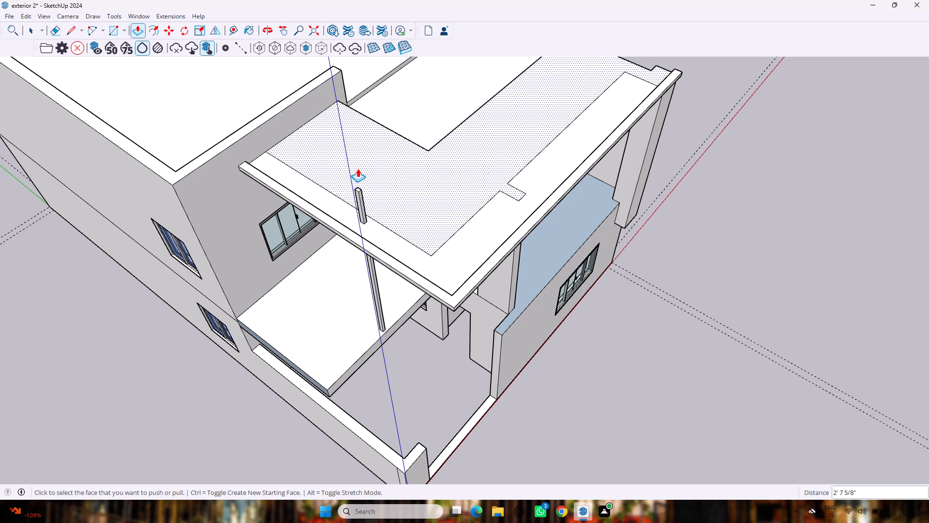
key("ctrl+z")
Pull the small post rectangle on the porch roof up 5' to continue the post above the roof.
scroll(356, 180, "up", 7)
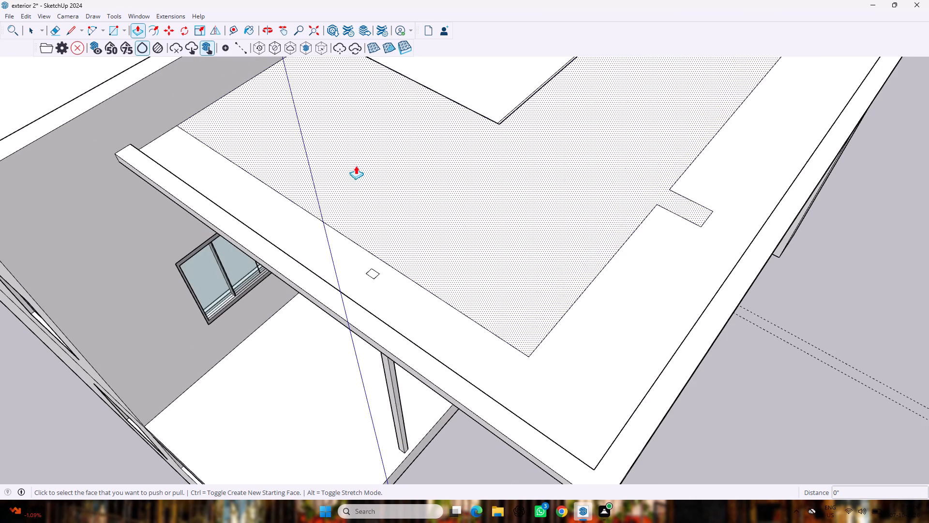
scroll(375, 257, "up", 6)
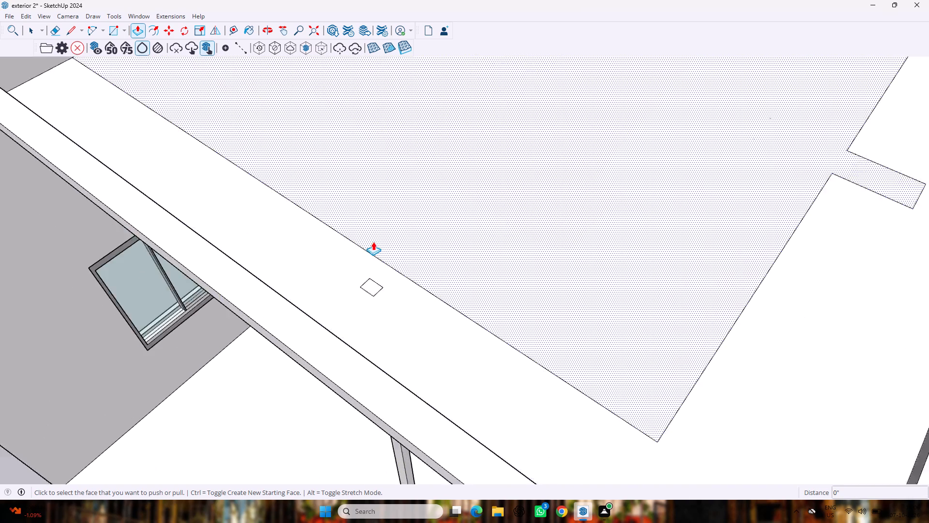
scroll(373, 242, "up", 2)
left_click_drag(371, 300, 374, 230)
type("5'")
key("Return")
Examine the post's extension above the porch roof from above and from the front of the house.
scroll(370, 217, "down", 2)
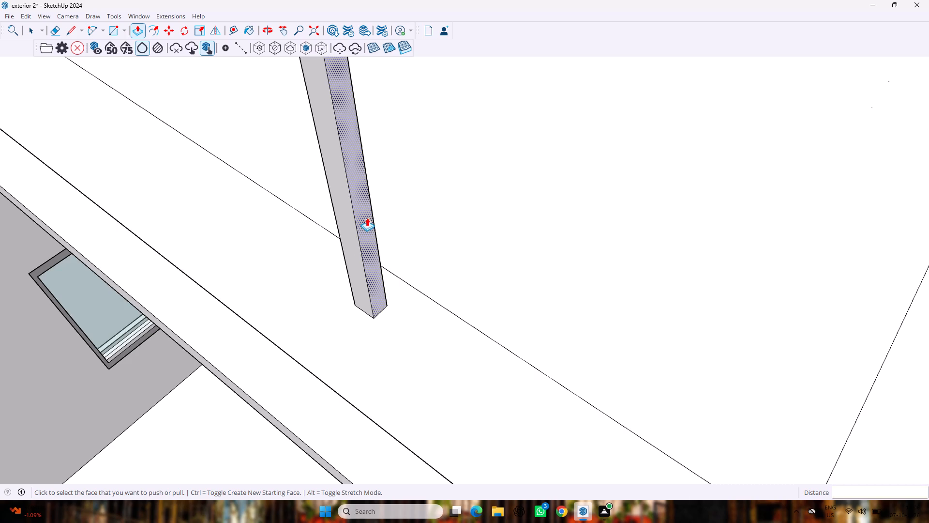
scroll(367, 217, "down", 20)
scroll(367, 217, "down", 6)
middle_click_drag(480, 288, 481, 289)
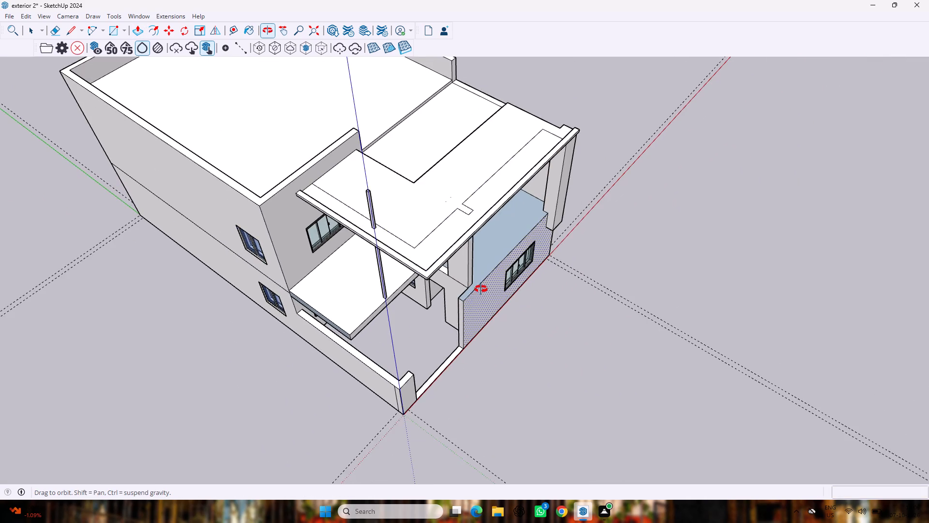
middle_click_drag(481, 289, 335, 127)
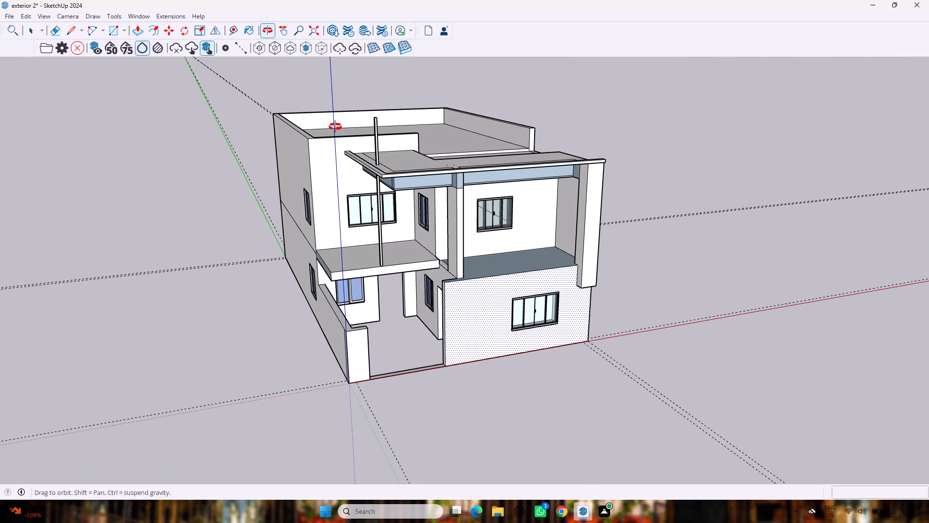
middle_click_drag(335, 127, 333, 128)
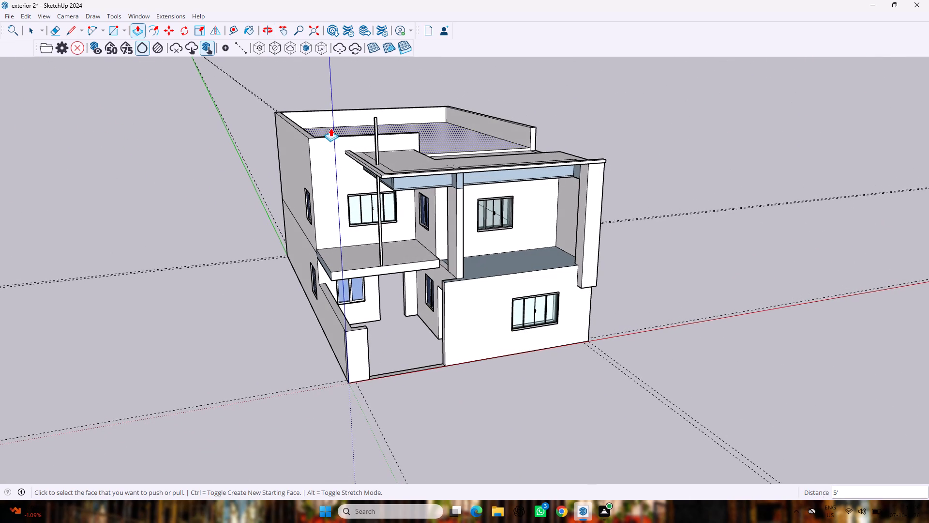
scroll(357, 163, "down", 2)
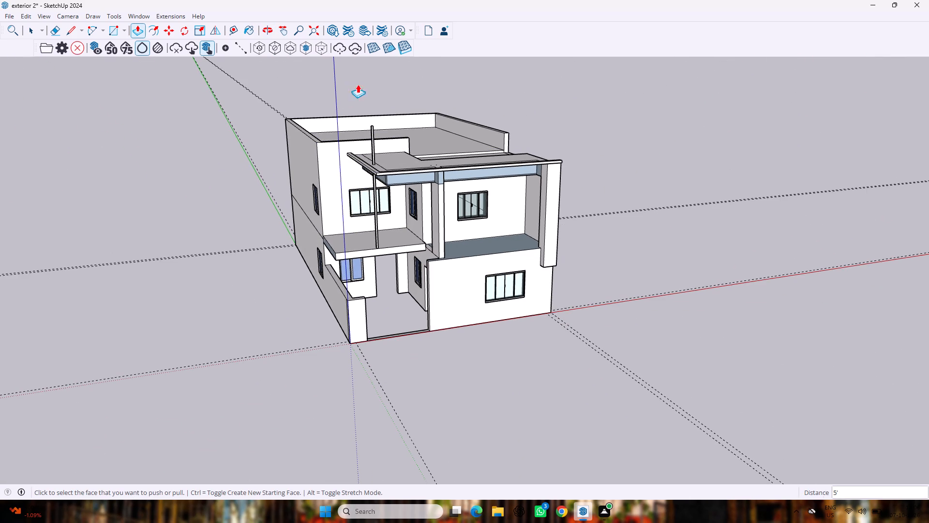
scroll(360, 88, "up", 10)
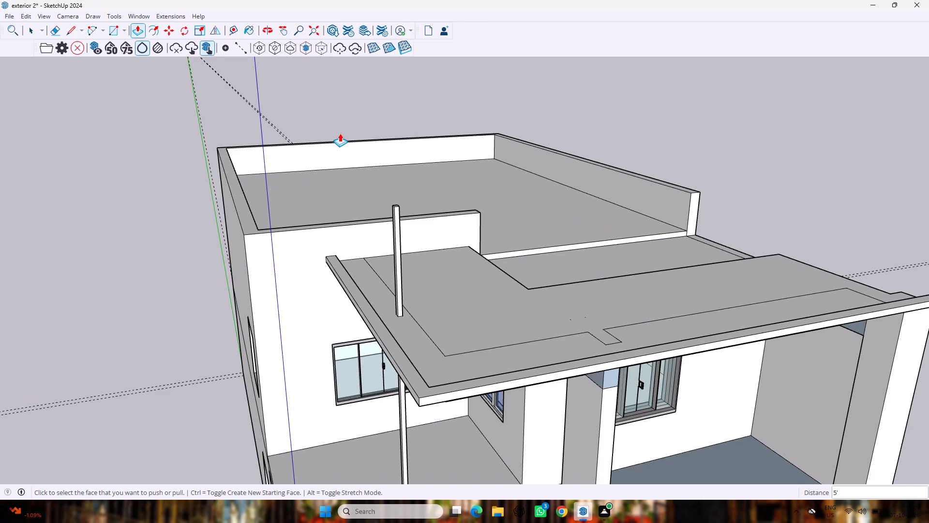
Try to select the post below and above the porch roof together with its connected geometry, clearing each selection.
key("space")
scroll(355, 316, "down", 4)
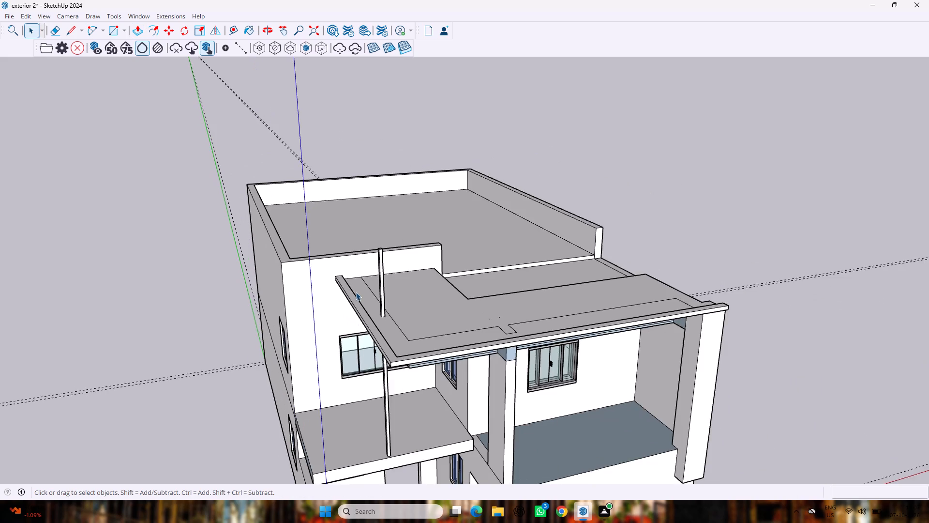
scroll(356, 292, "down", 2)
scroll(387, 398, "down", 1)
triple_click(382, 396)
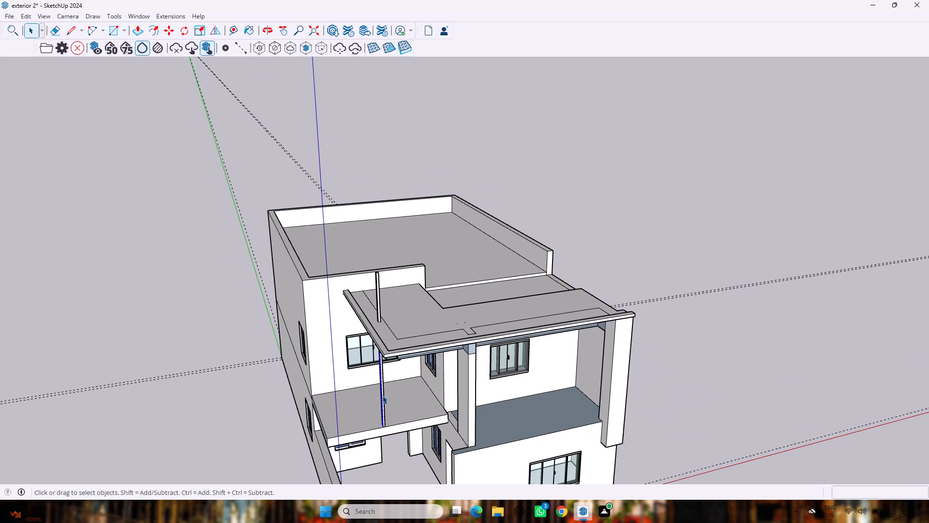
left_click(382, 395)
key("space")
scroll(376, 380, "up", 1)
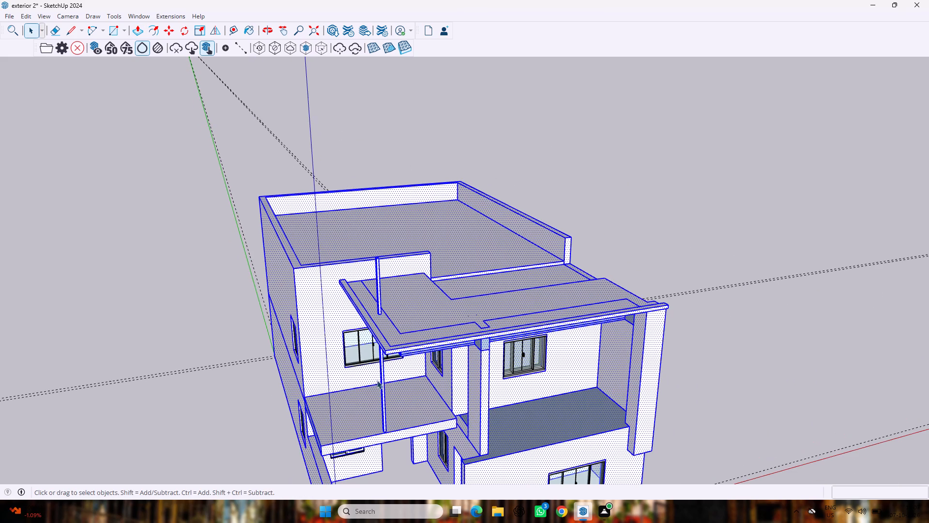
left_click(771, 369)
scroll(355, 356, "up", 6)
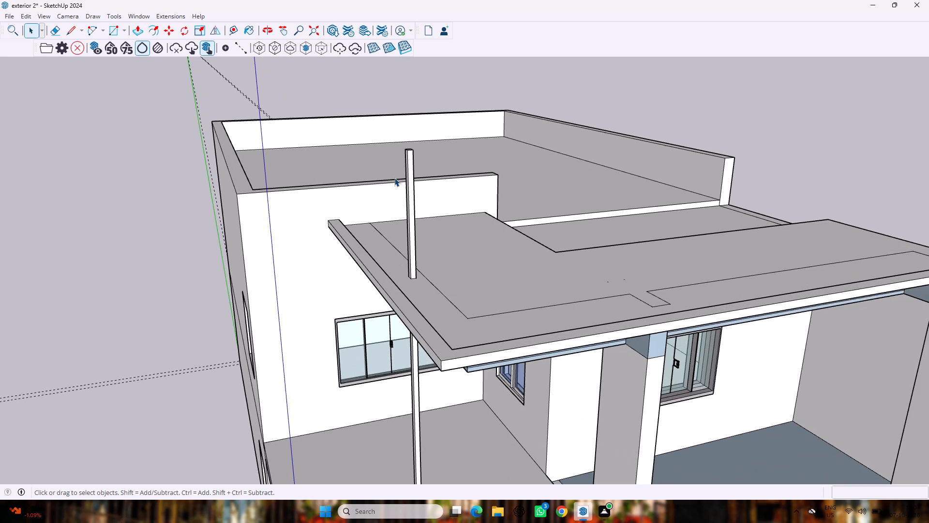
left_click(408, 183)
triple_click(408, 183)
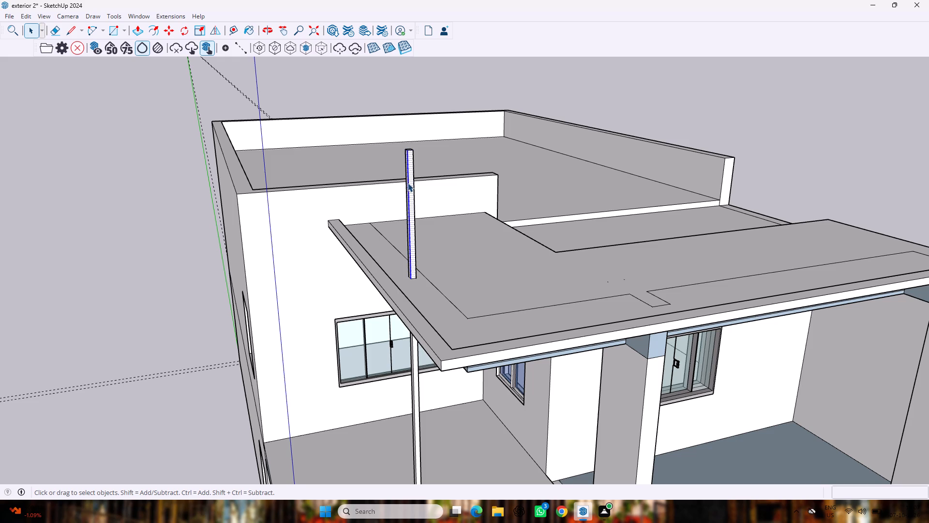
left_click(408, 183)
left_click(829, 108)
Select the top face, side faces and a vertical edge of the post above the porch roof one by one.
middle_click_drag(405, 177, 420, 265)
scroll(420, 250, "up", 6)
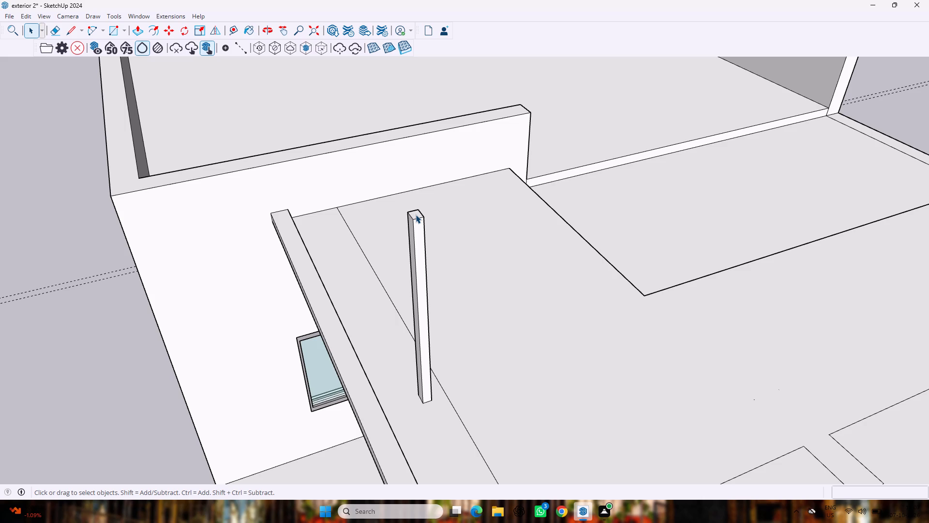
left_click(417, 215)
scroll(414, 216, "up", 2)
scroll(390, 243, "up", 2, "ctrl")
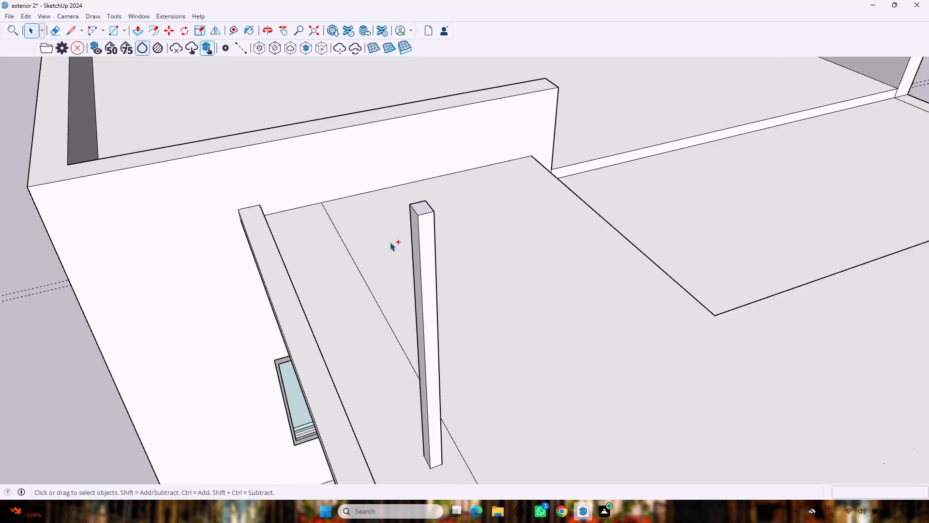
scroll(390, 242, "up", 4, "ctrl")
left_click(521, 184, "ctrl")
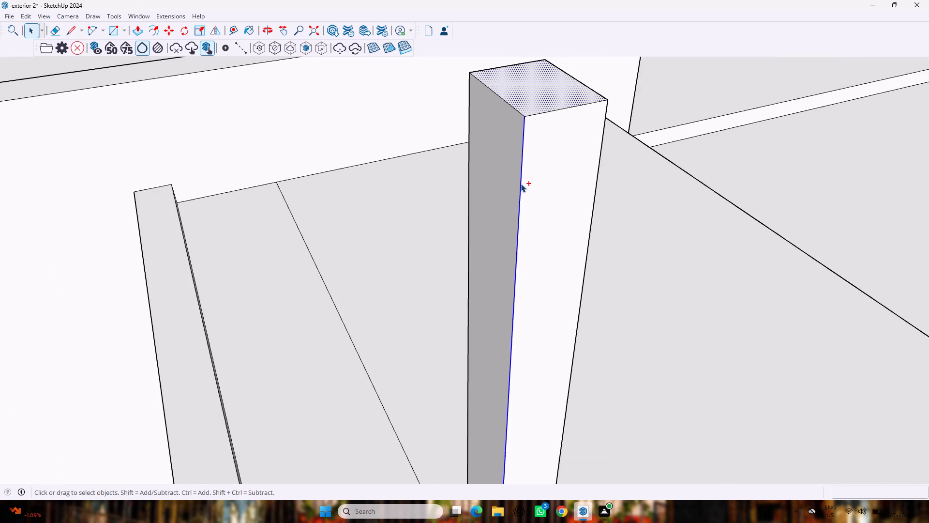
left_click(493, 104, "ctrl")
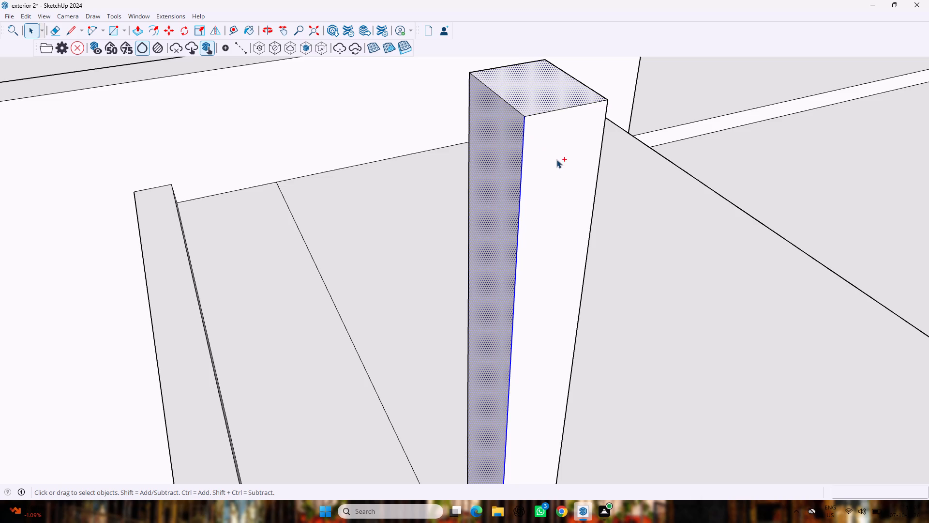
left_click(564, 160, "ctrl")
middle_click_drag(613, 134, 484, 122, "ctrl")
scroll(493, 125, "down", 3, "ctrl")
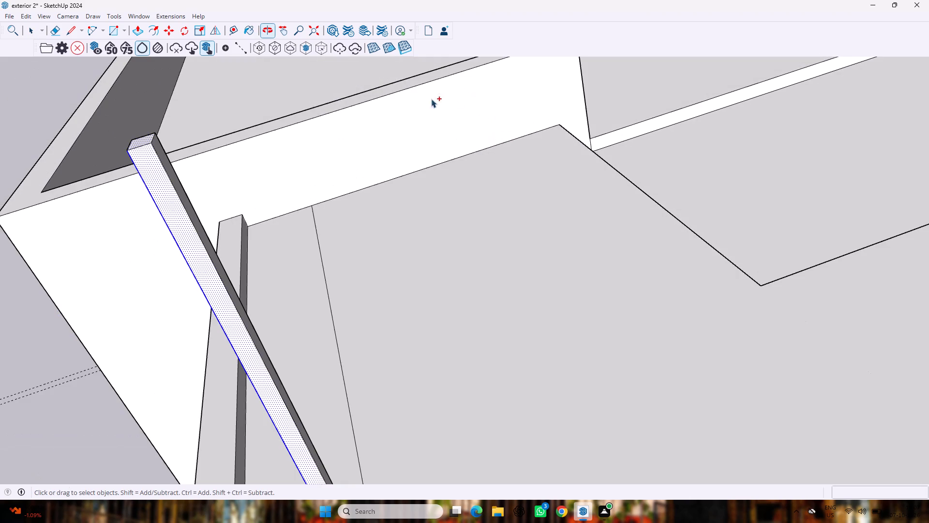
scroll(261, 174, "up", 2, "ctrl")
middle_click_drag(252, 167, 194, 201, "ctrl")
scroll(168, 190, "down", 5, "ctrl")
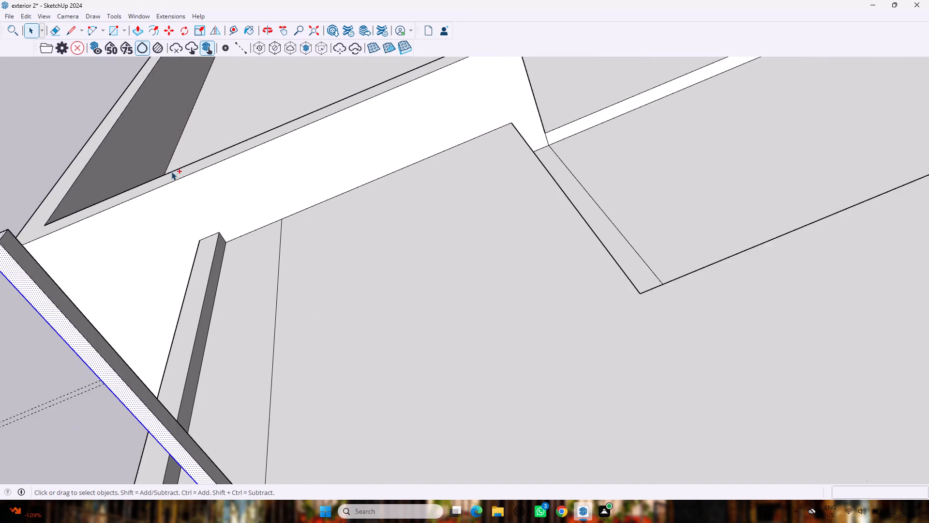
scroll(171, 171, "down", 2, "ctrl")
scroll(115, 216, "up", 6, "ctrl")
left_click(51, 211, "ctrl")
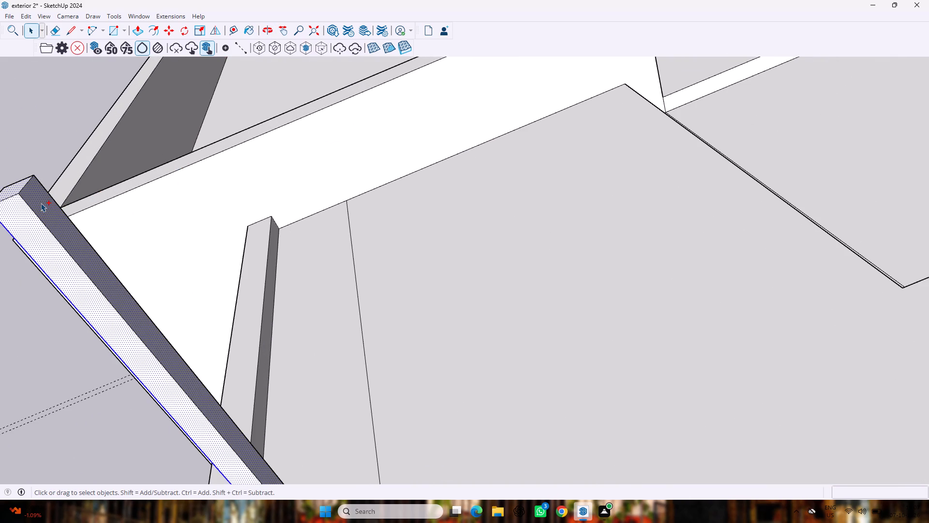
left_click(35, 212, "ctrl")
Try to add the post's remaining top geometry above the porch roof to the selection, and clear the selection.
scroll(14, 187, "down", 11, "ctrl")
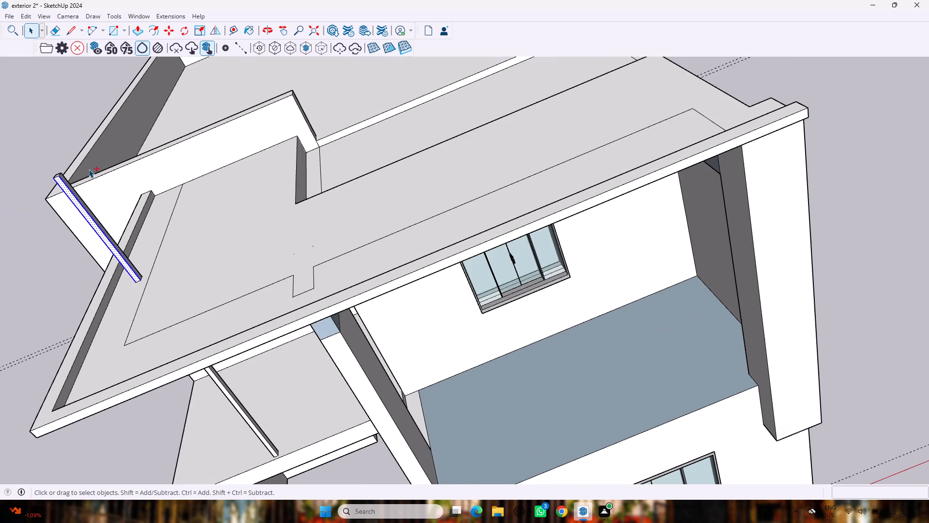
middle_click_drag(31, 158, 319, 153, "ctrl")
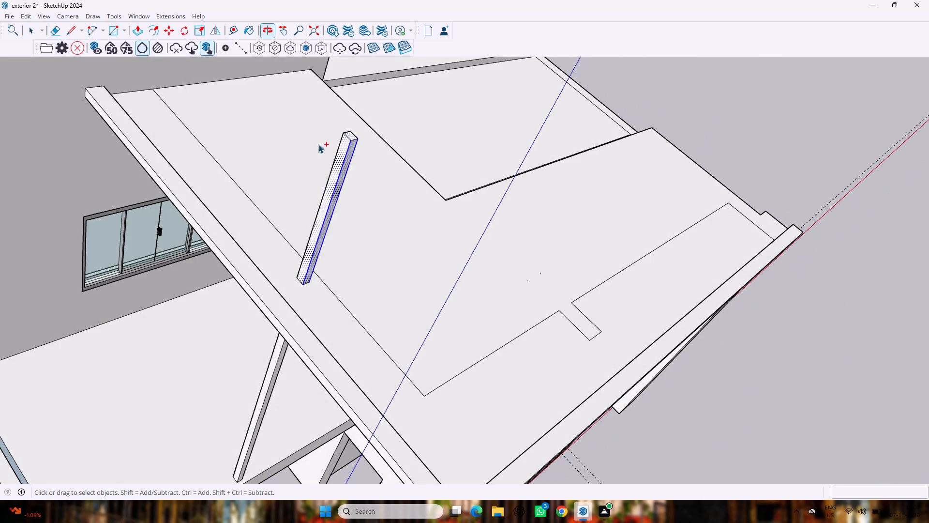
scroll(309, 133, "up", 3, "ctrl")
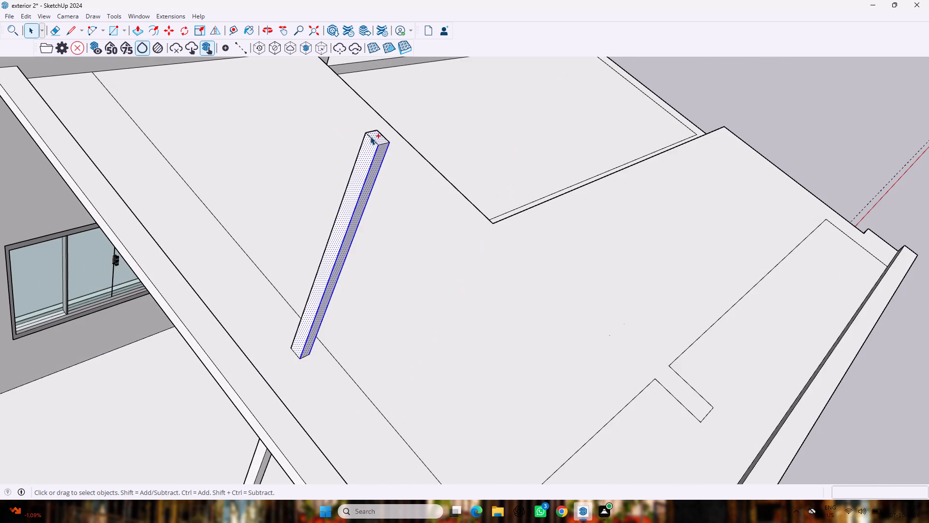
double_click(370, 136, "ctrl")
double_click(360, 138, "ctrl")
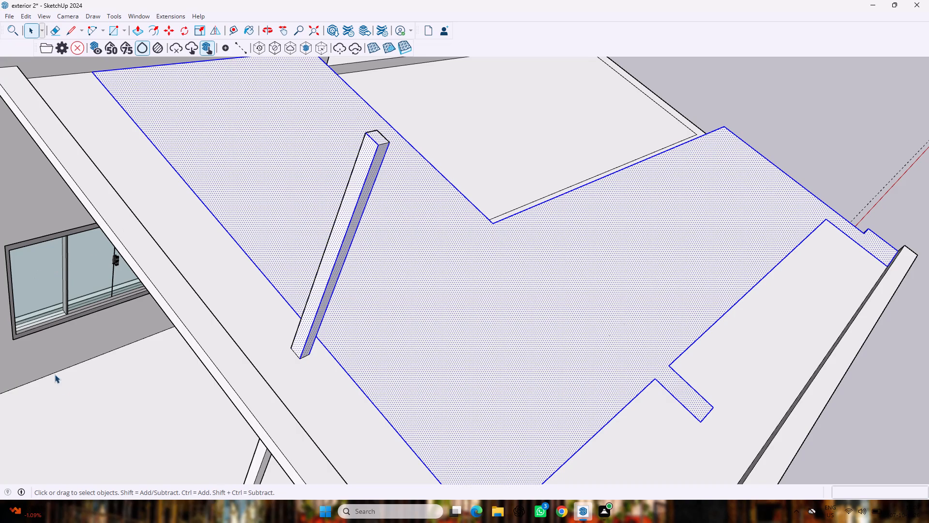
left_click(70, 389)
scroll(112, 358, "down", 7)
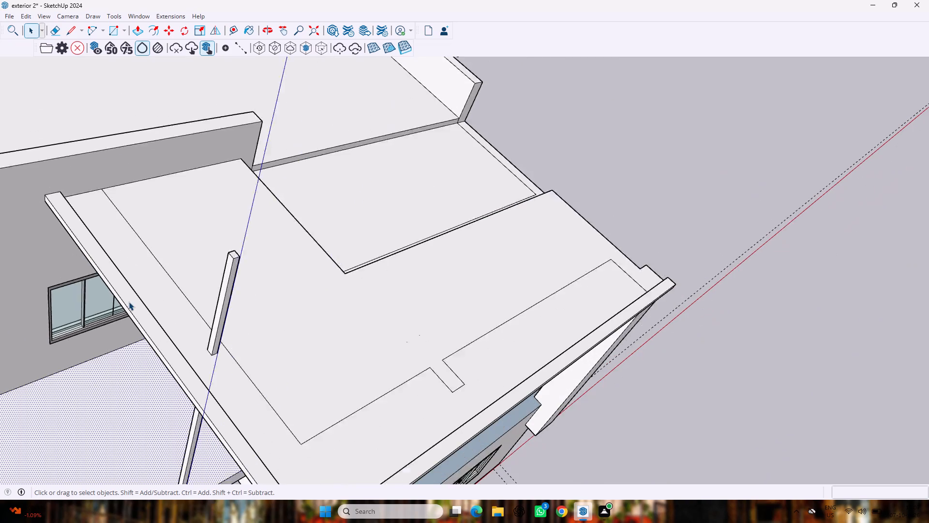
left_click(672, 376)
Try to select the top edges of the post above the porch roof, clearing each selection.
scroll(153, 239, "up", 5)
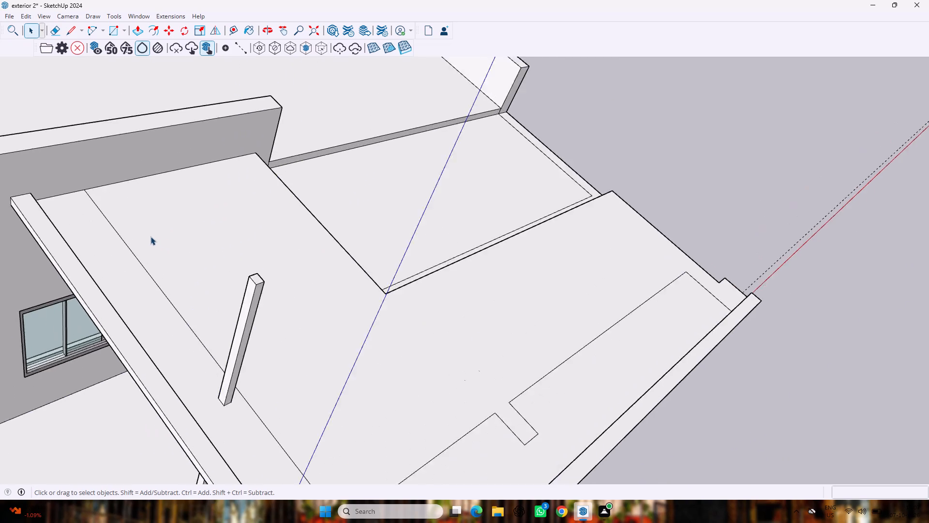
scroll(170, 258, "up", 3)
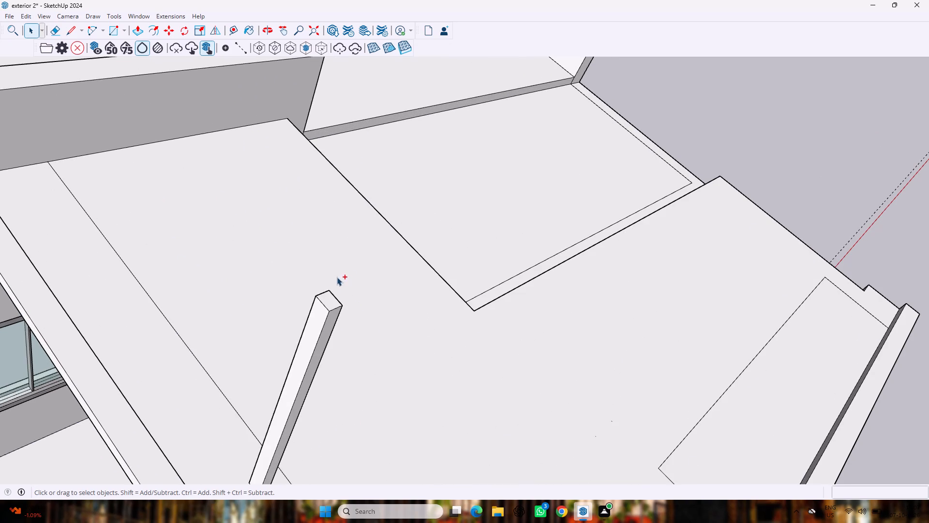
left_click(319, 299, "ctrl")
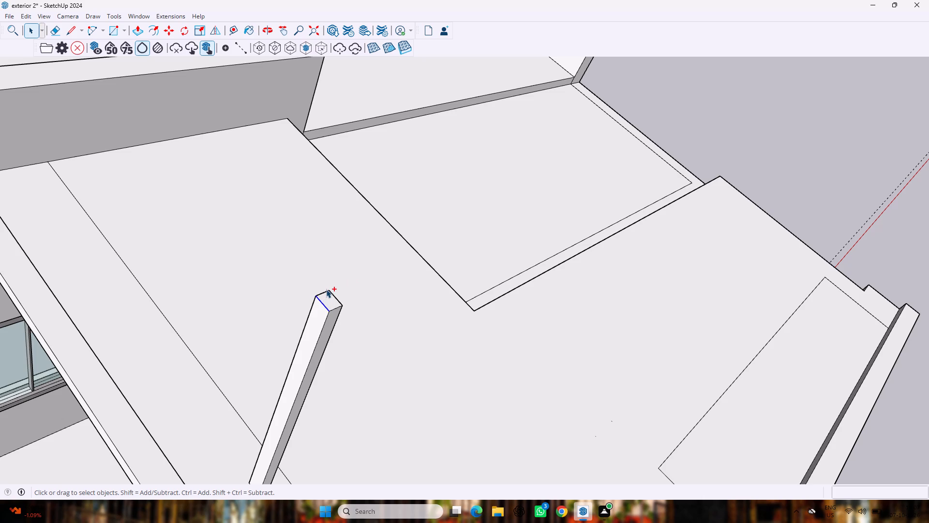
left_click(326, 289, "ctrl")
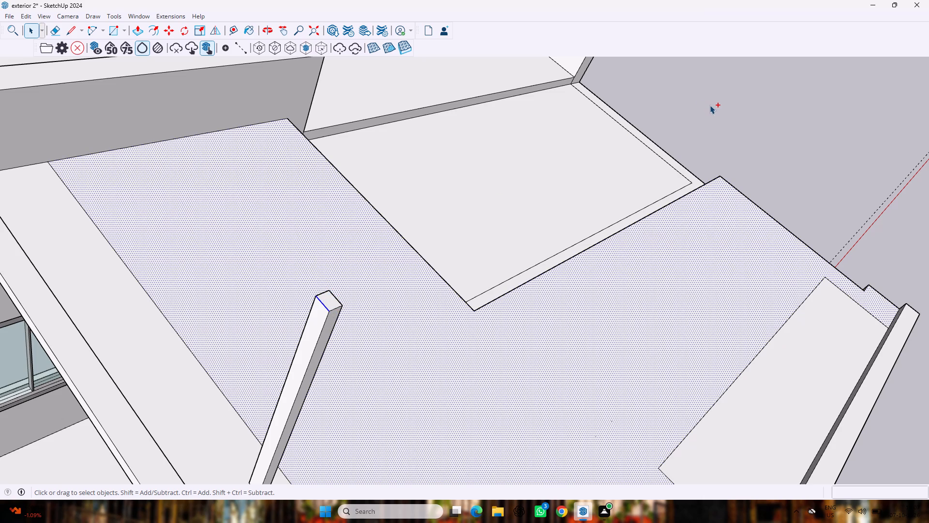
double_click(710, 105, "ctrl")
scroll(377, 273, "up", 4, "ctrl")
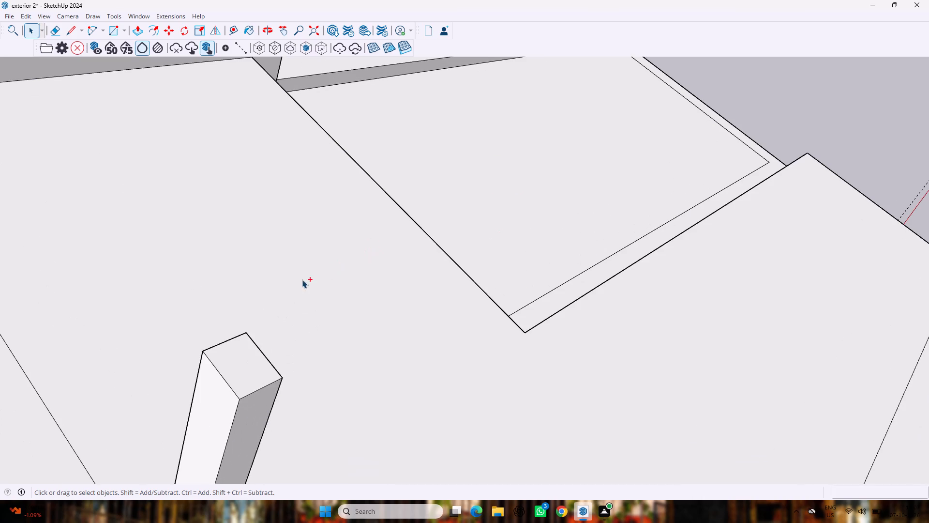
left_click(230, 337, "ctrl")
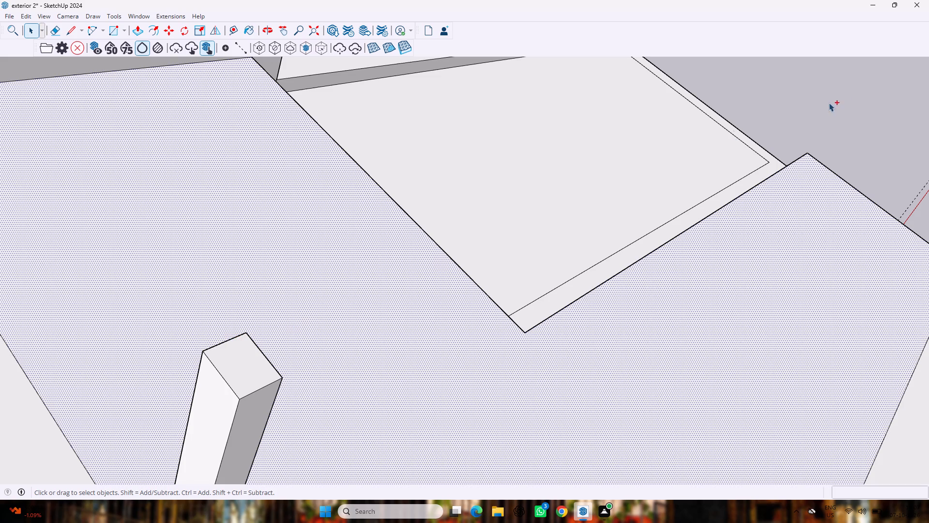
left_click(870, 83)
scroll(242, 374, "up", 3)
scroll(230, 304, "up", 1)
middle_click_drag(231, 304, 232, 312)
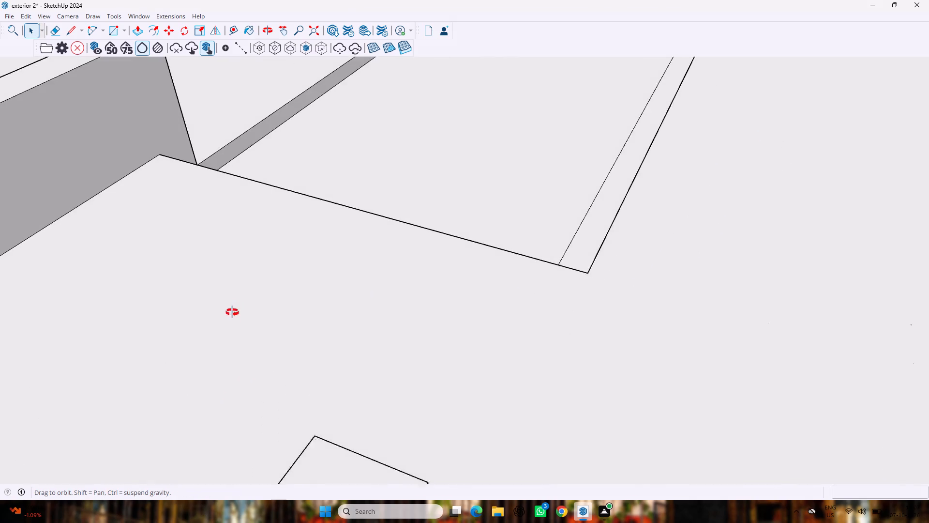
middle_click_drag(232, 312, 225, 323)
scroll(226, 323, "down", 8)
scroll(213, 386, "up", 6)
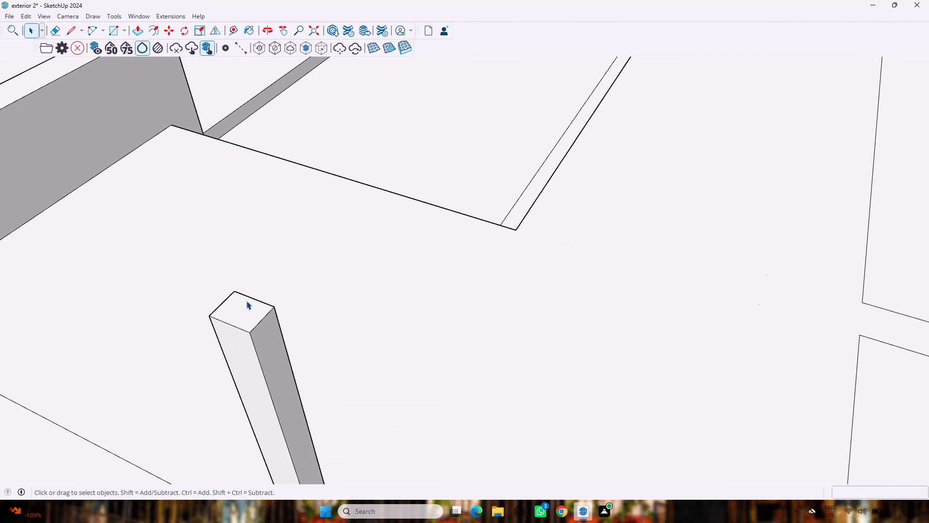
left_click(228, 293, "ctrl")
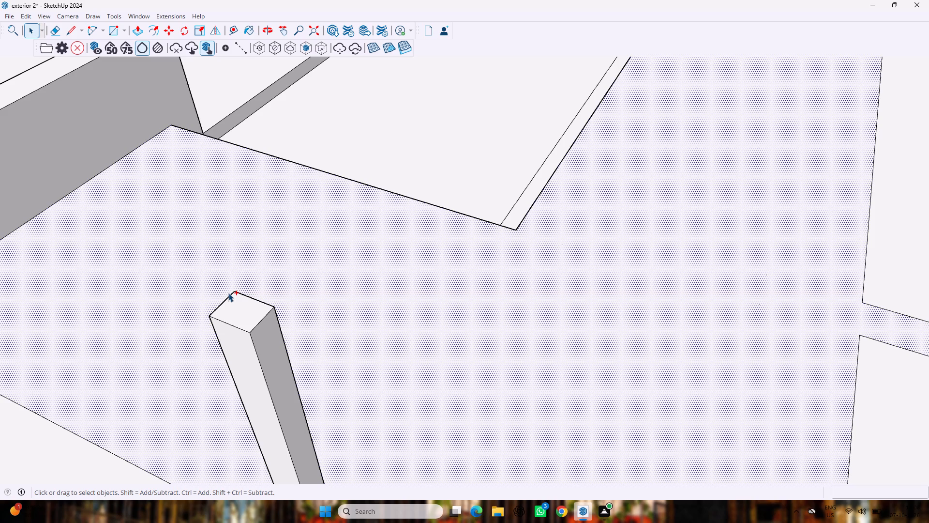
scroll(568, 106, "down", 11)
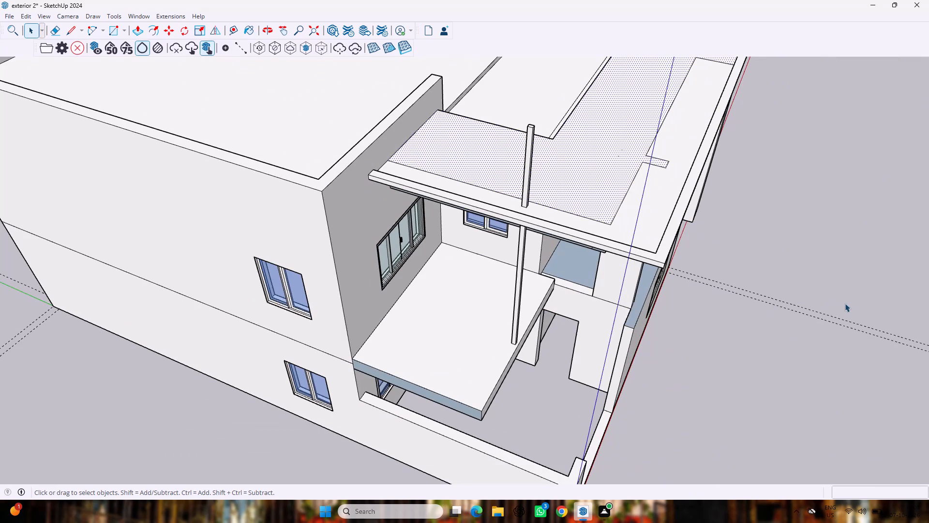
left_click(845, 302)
Undo back through the porch post's upper extension, the removal of the roof beam's outer faces, the post's earlier pulls and its base rectangle.
scroll(805, 261, "down", 6)
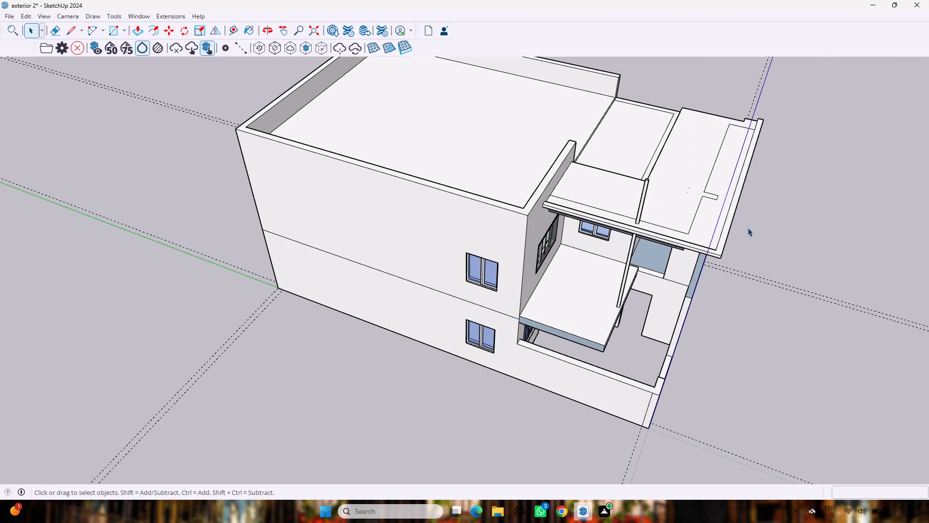
middle_click_drag(928, 296, 697, 155)
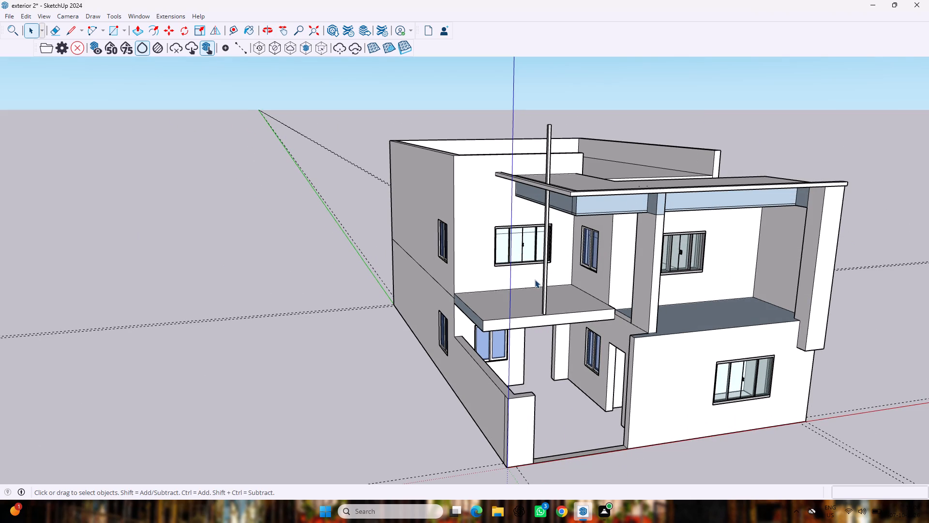
key("ctrl+z")
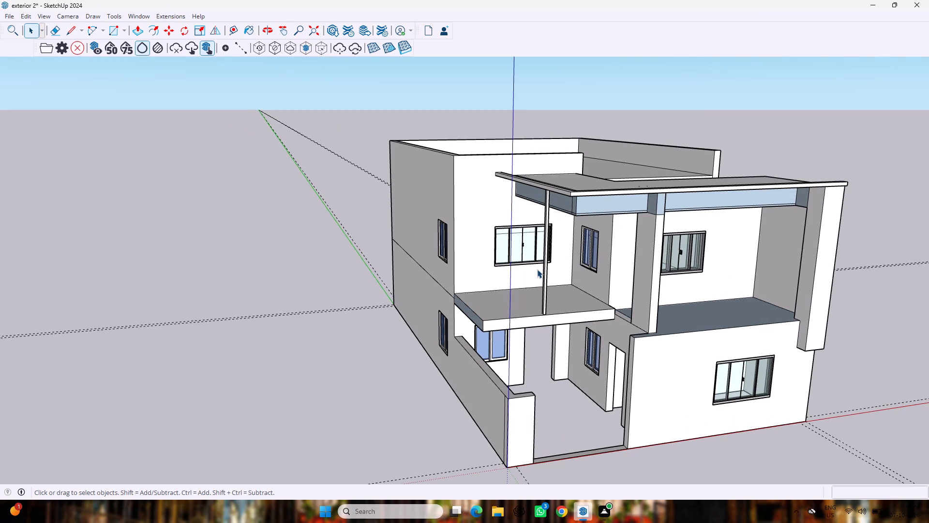
key("ctrl+z")
key("ctrl+z")
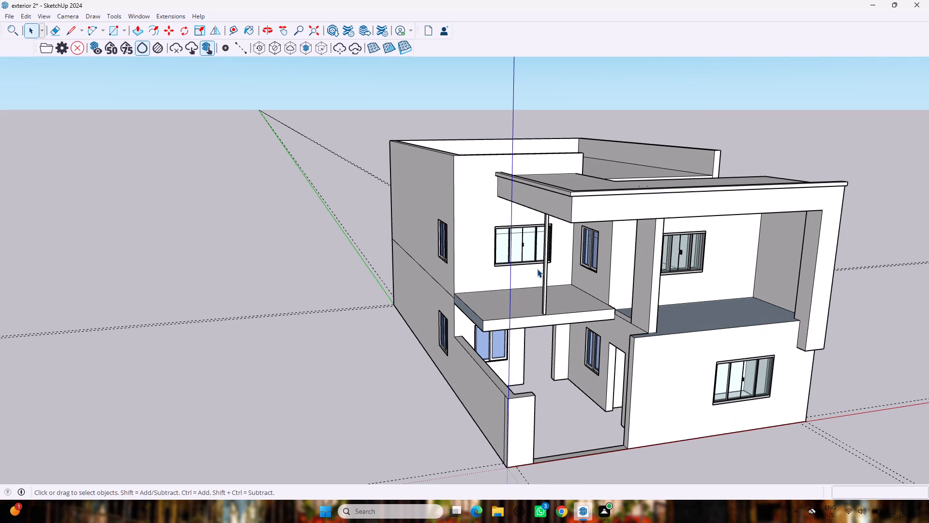
key("ctrl+z")
key("ctrl+z")
key("ctrl+z")
key("ctrl+z")
key("ctrl+z")
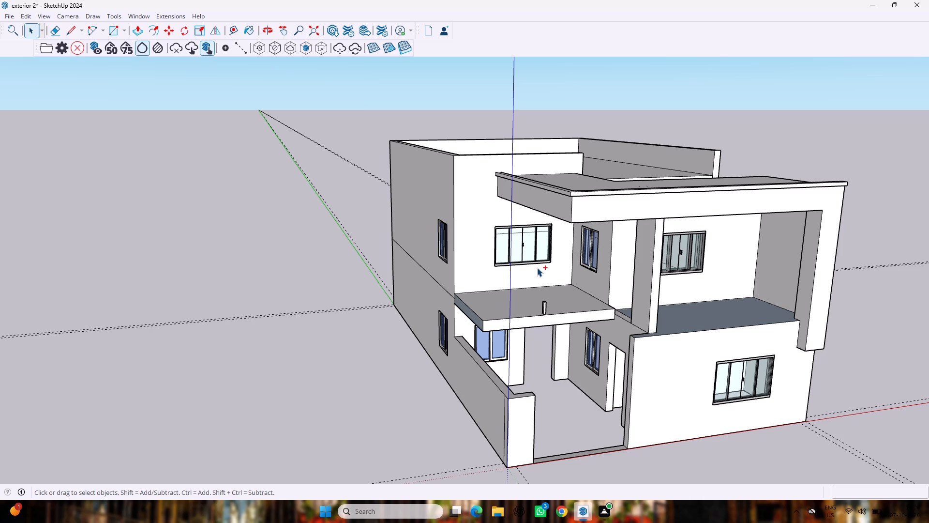
key("ctrl+z")
key("ctrl+z")
Draw a small square about 3 13/16" by 3 13/16" on the ground beside the house's garage-side front corner.
scroll(553, 279, "down", 11)
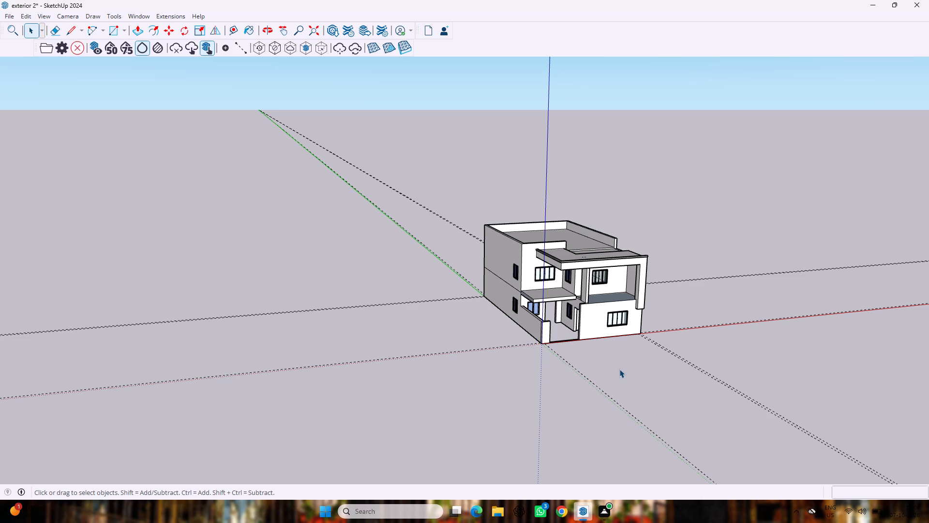
key("r")
scroll(693, 308, "up", 4)
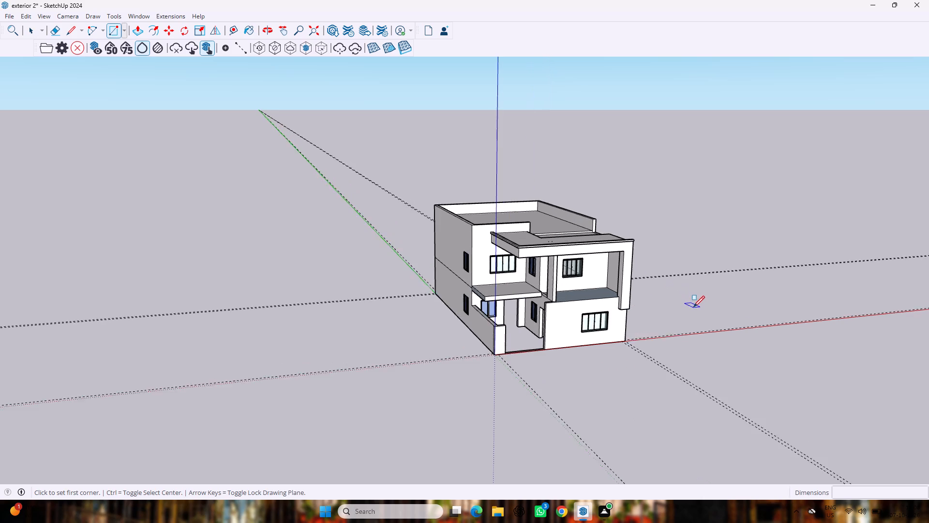
scroll(693, 307, "up", 9)
scroll(593, 373, "up", 11)
left_click(595, 357)
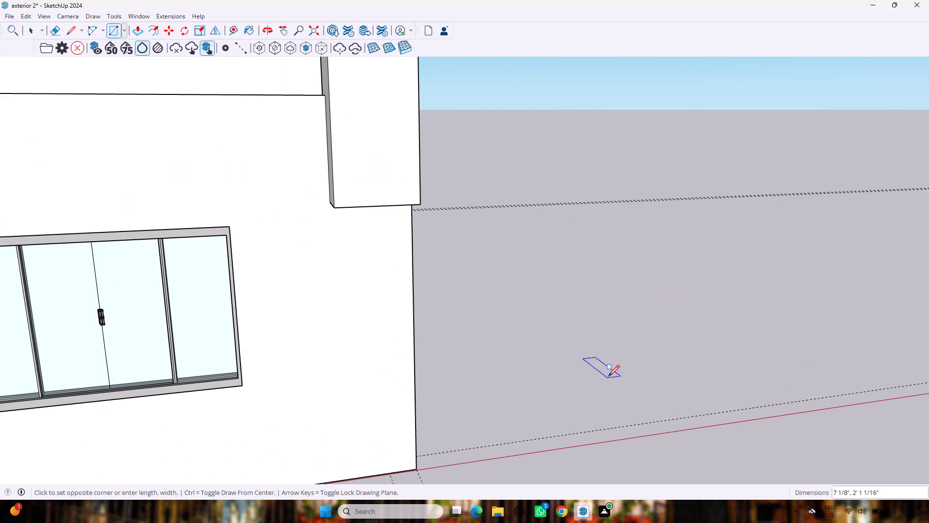
scroll(586, 355, "up", 2)
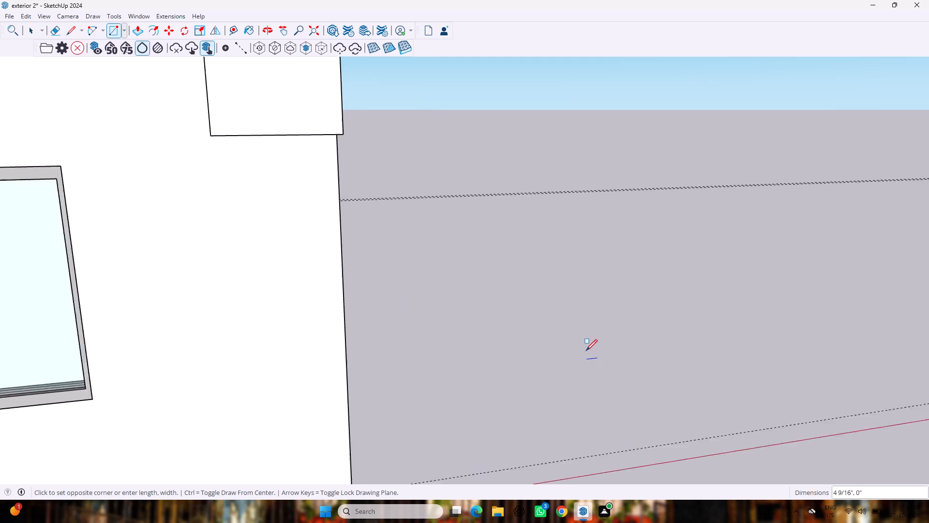
scroll(586, 351, "up", 5)
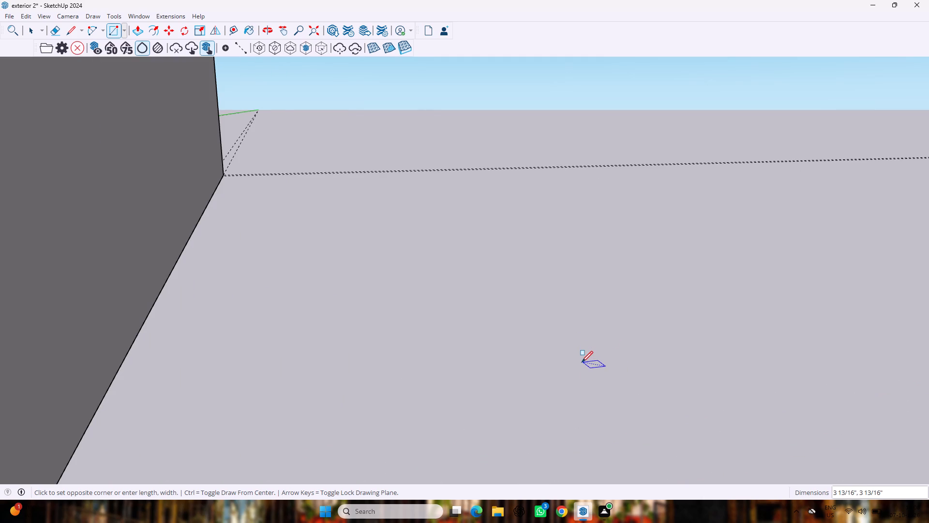
left_click(582, 362)
Push/Pull the small square upward 17' to form a slender post.
key("p")
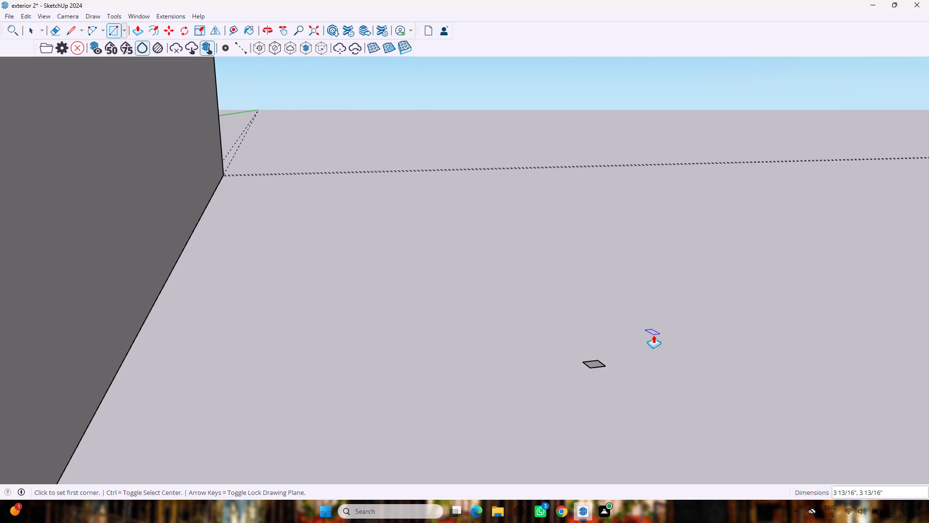
scroll(545, 337, "up", 4)
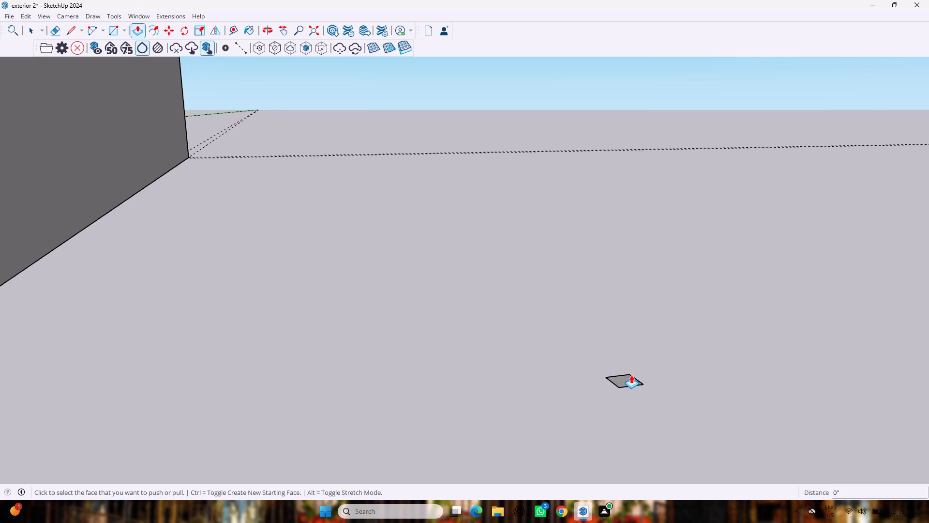
left_click_drag(626, 372, 625, 340)
left_click(623, 346)
scroll(612, 364, "up", 4)
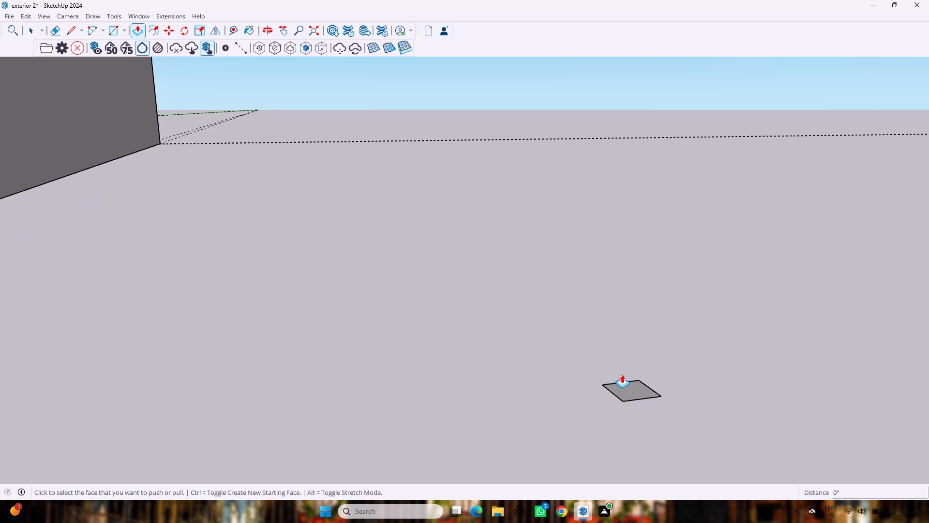
left_click_drag(635, 394, 653, 305)
type("17'")
key("Return")
Select all of the slender post's connected geometry and make it a group.
scroll(653, 308, "down", 11)
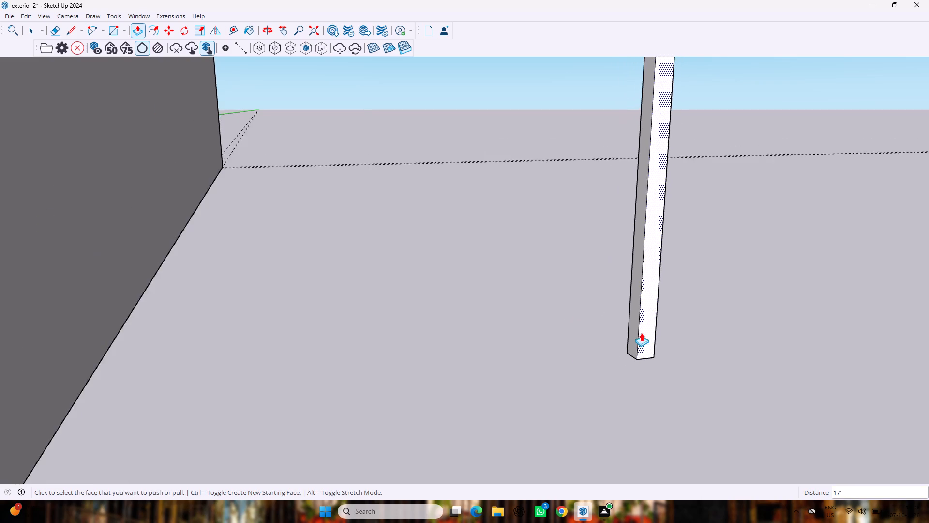
scroll(641, 333, "down", 18)
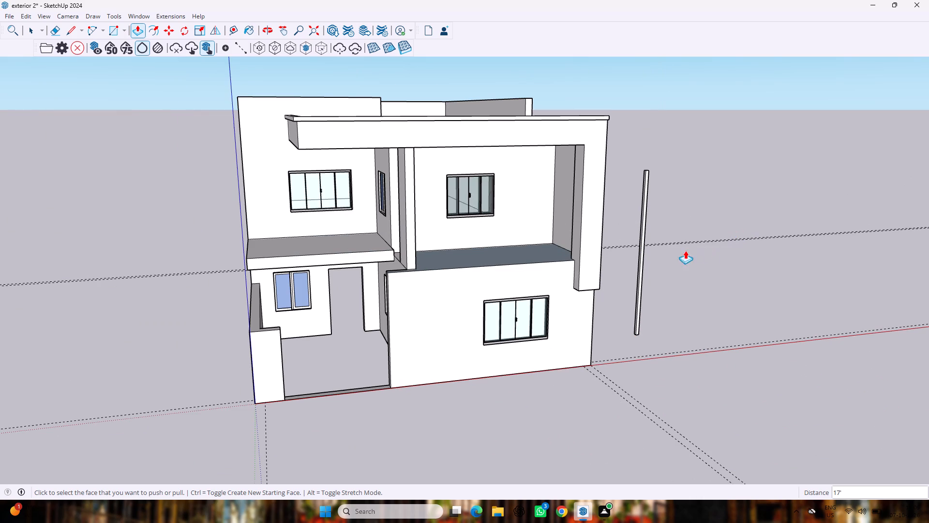
key("space")
triple_click(640, 259)
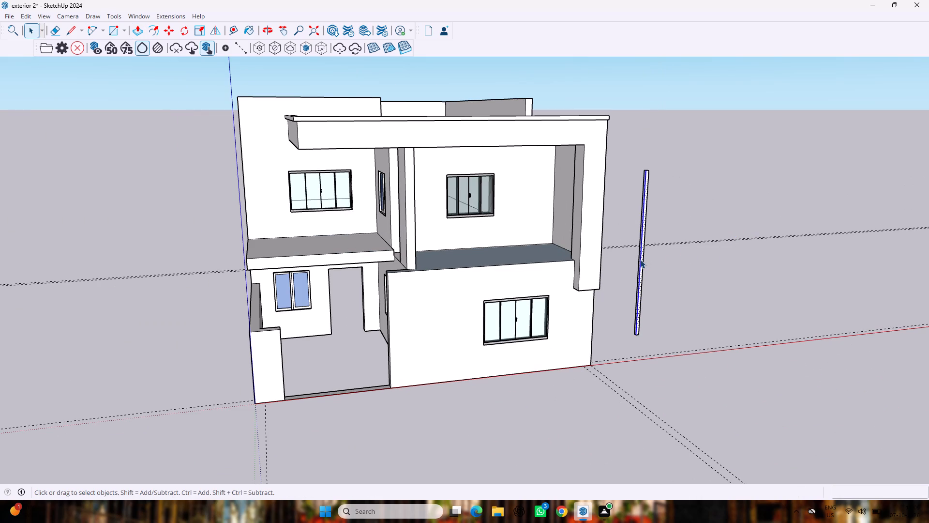
double_click(640, 260)
left_click(640, 259)
right_click(640, 259)
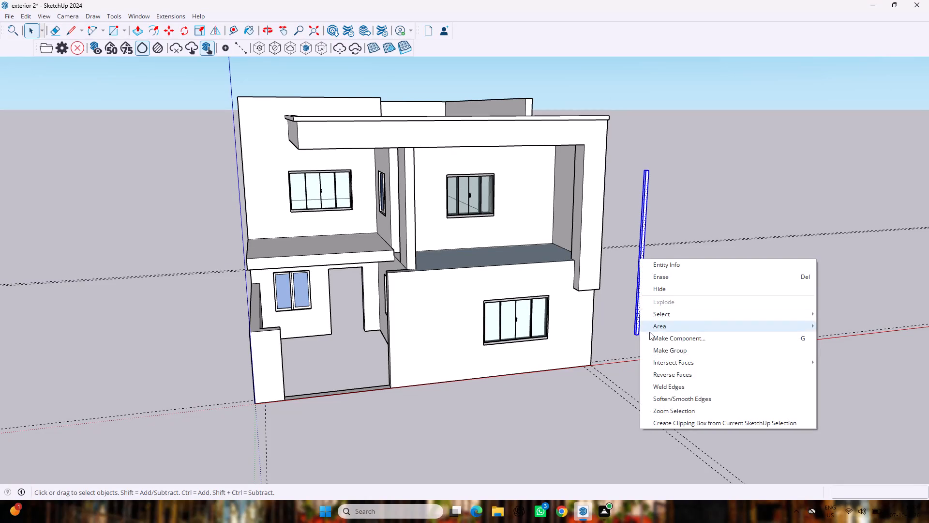
left_click(656, 351)
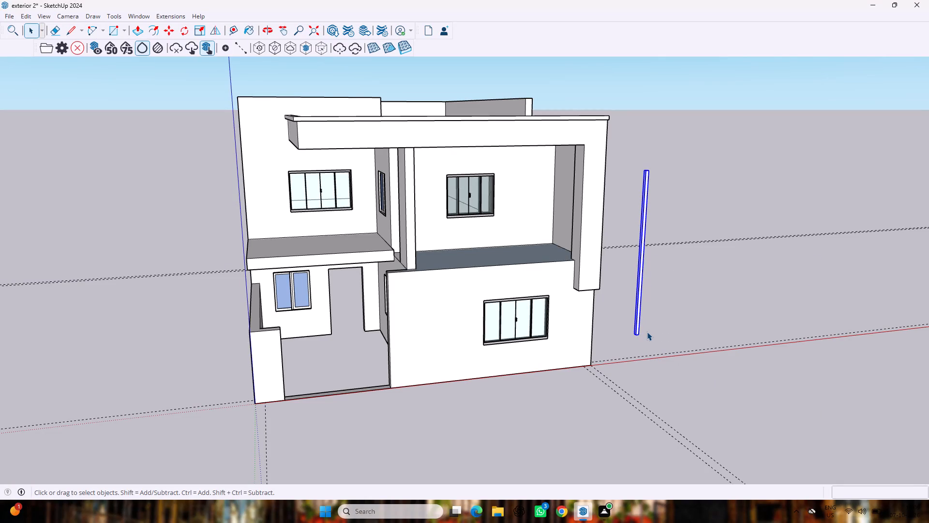
Copy the post group and paste one duplicate a small gap away from the original, in line with it.
key("ctrl+c")
key("ctrl+v")
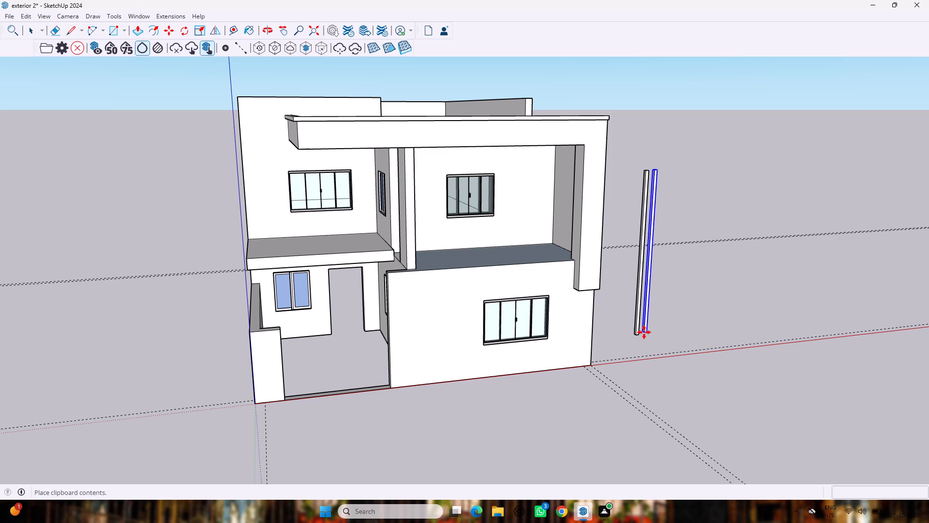
key("4")
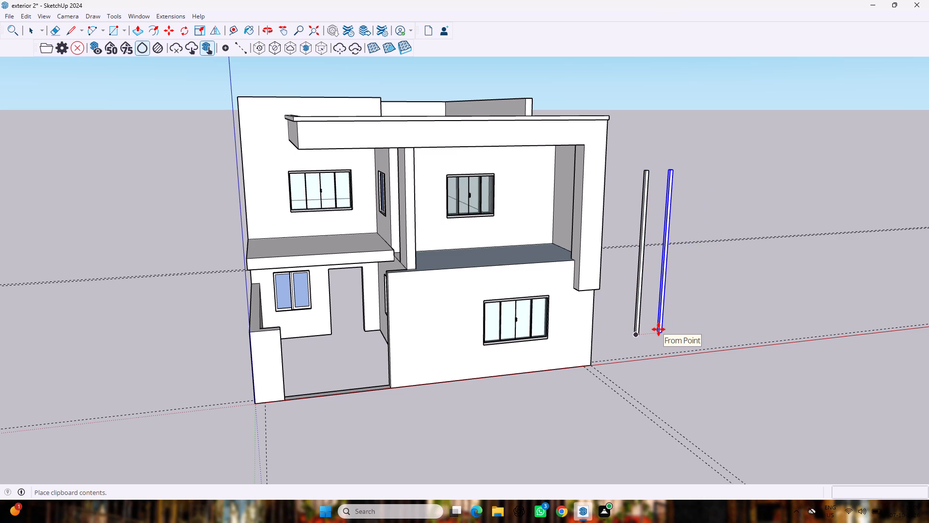
scroll(659, 329, "up", 7)
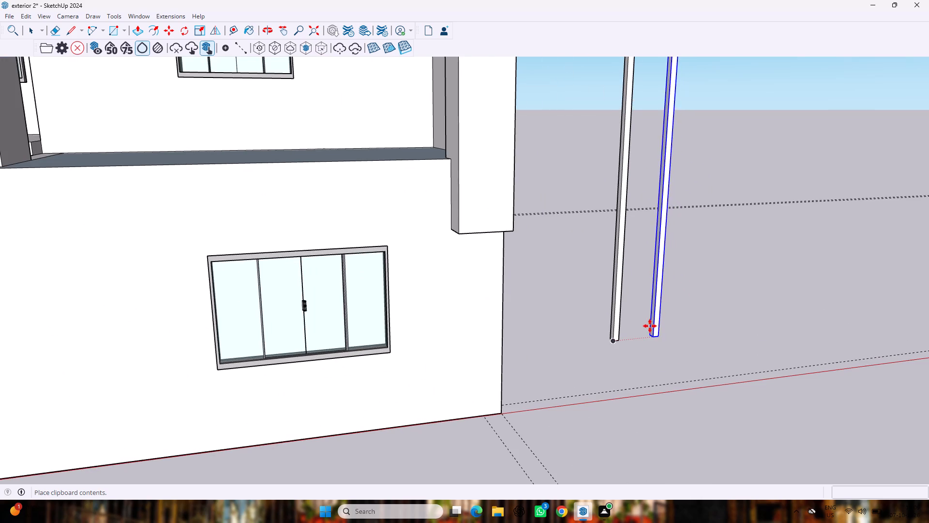
scroll(643, 321, "up", 1)
middle_click_drag(643, 321, 585, 356)
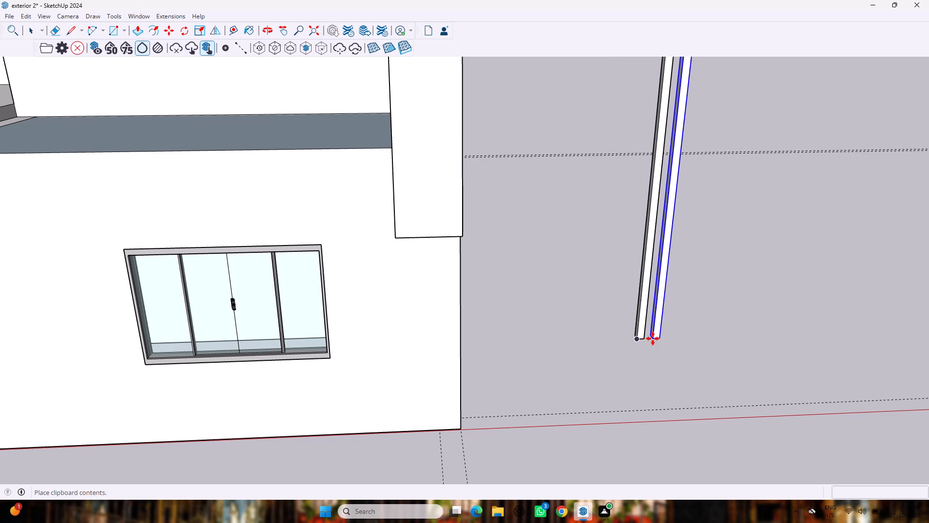
scroll(651, 337, "up", 7)
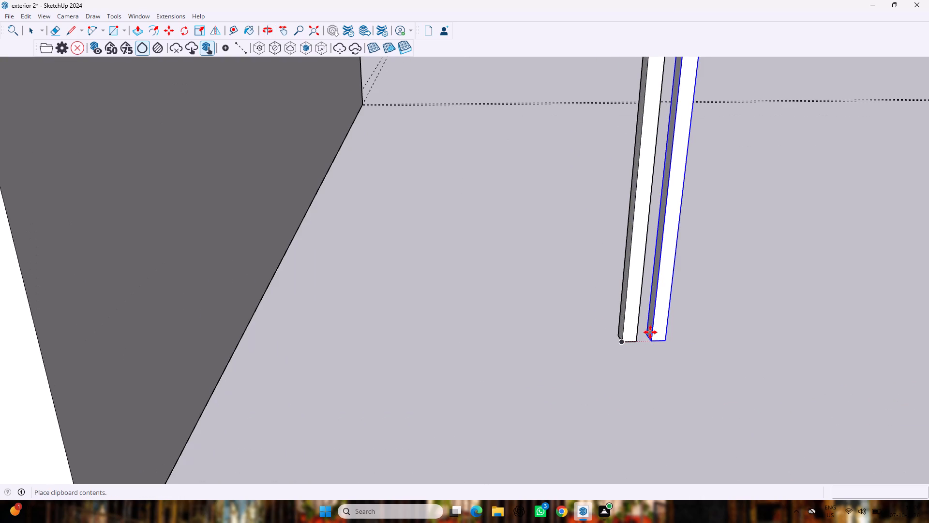
left_click(649, 334)
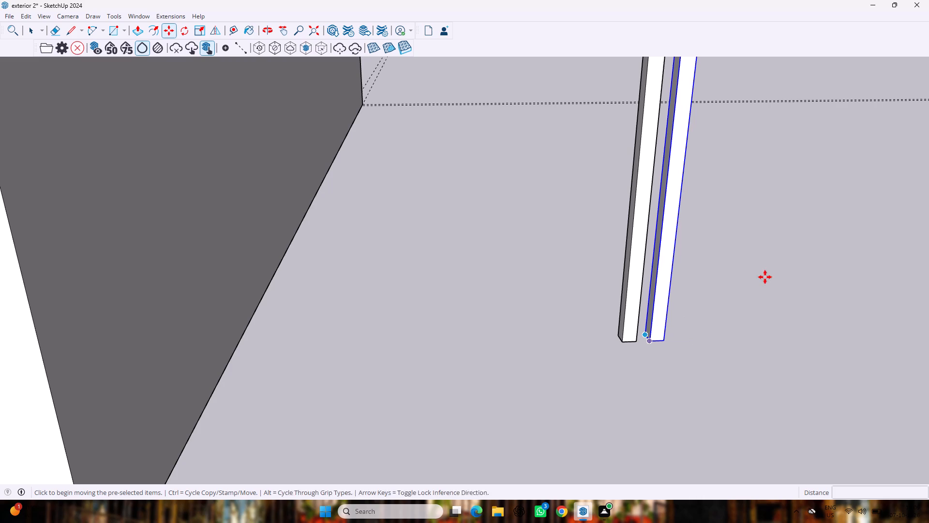
Paste two more copies of the post, continuing the evenly spaced row to four posts.
scroll(770, 273, "down", 18)
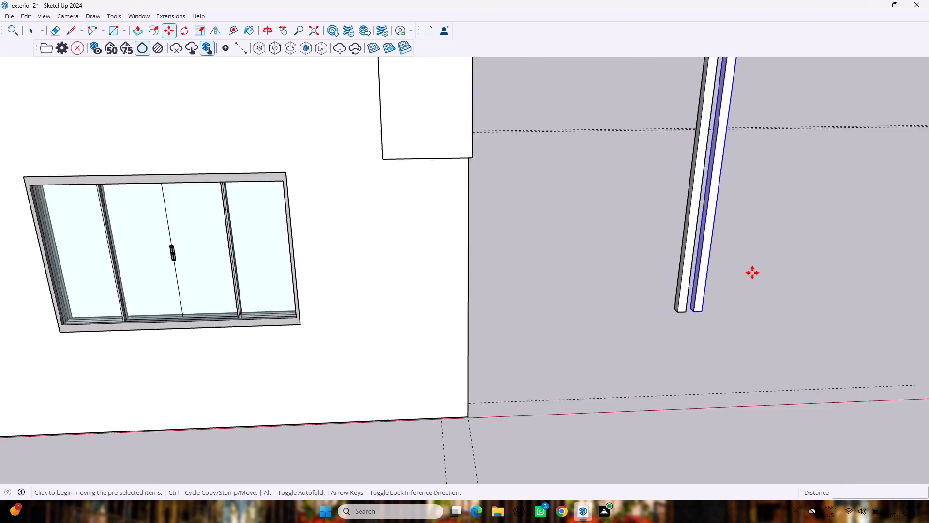
scroll(752, 273, "down", 12)
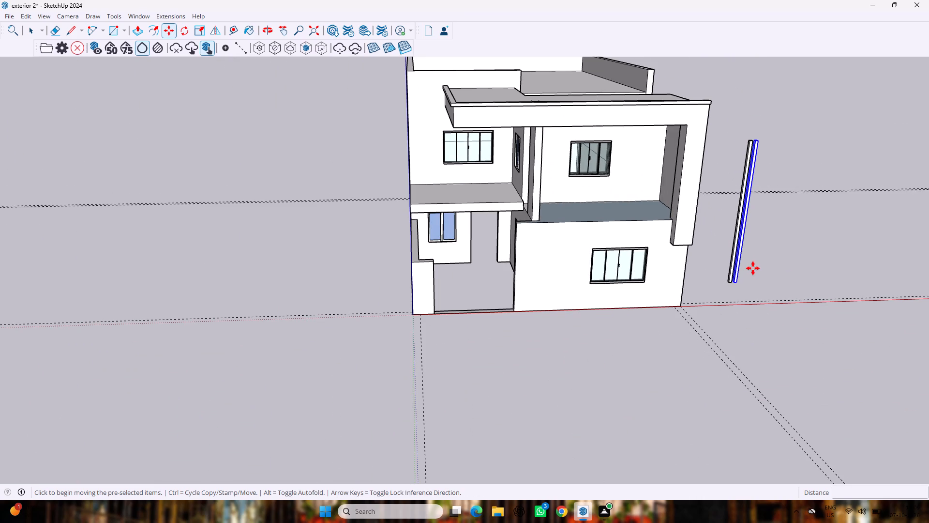
key("ctrl+v")
scroll(751, 269, "up", 12)
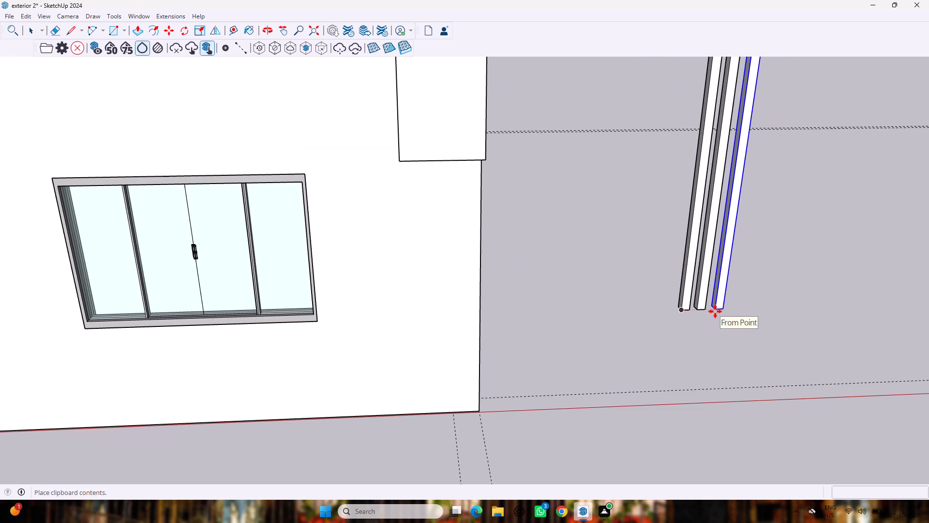
left_click(714, 312)
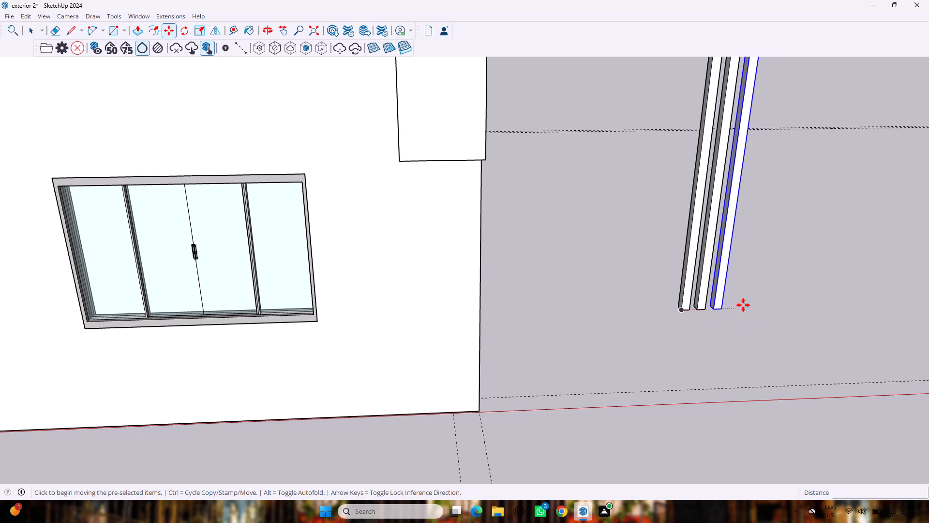
key("ctrl+v")
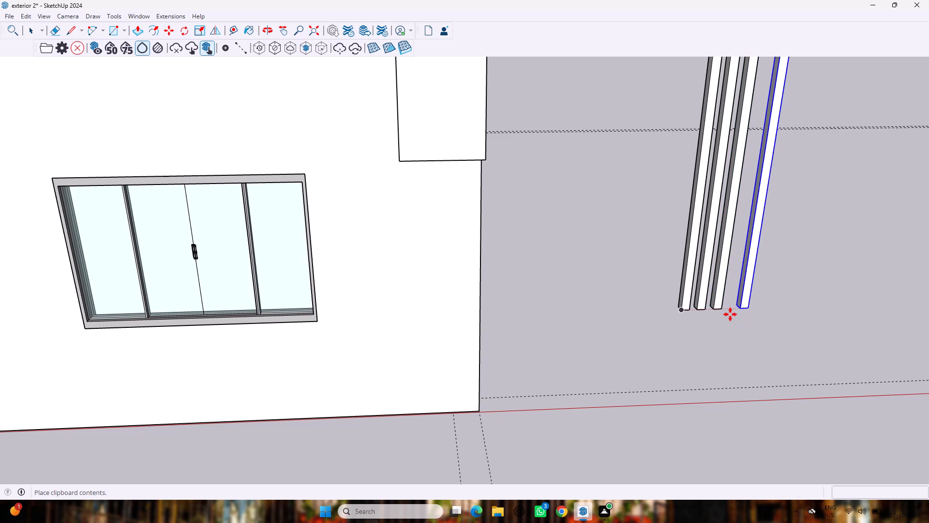
left_click(730, 315)
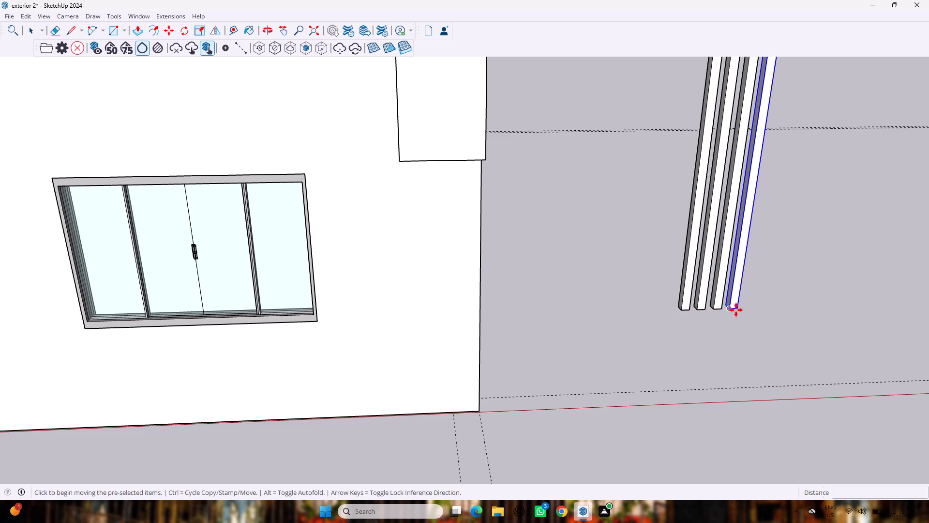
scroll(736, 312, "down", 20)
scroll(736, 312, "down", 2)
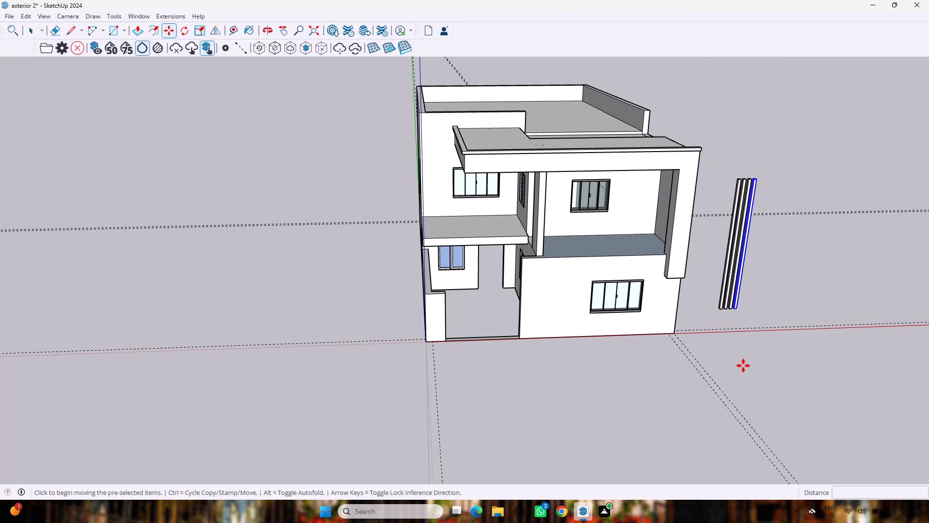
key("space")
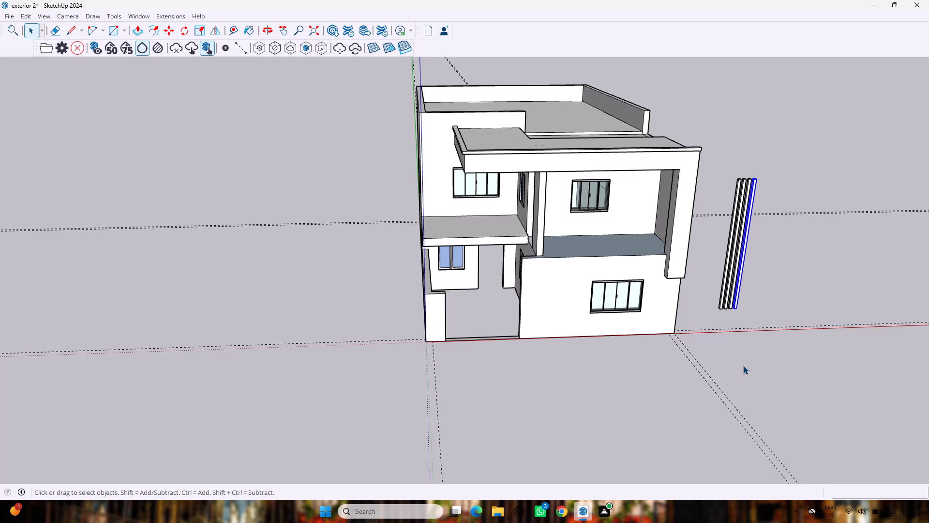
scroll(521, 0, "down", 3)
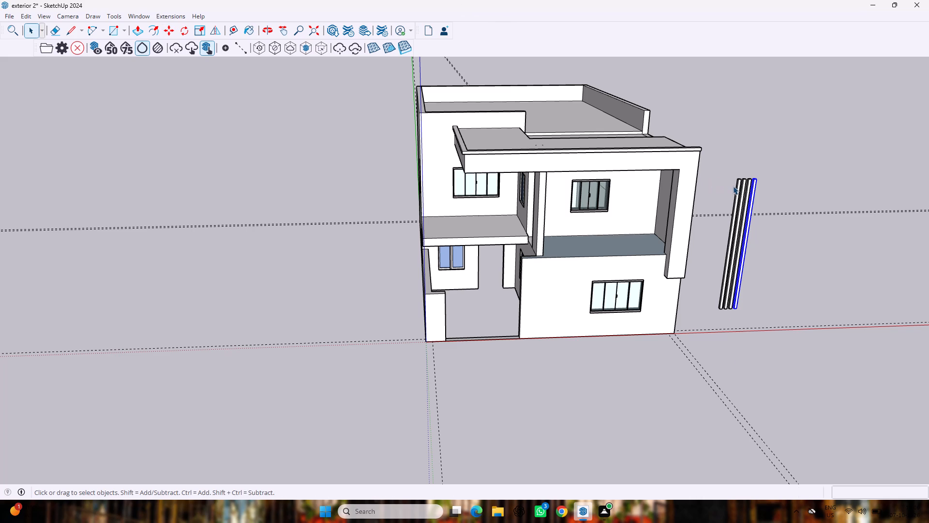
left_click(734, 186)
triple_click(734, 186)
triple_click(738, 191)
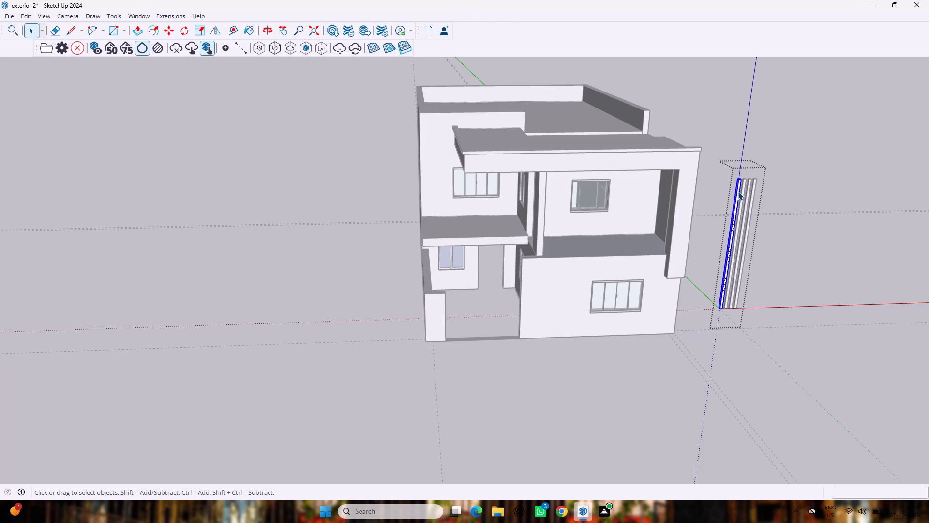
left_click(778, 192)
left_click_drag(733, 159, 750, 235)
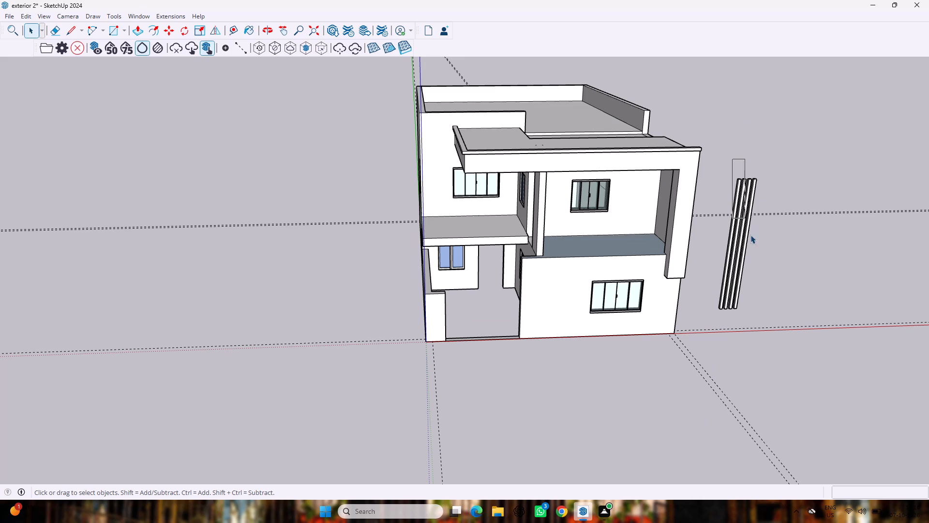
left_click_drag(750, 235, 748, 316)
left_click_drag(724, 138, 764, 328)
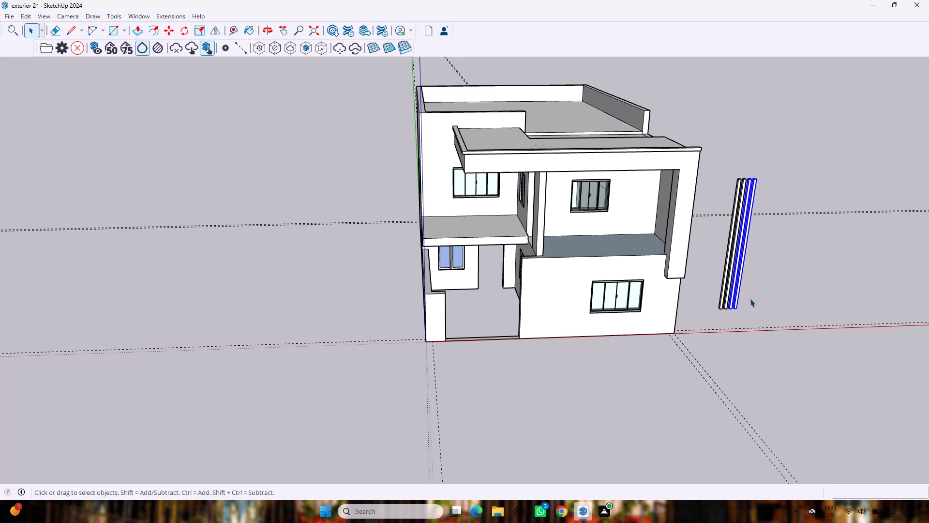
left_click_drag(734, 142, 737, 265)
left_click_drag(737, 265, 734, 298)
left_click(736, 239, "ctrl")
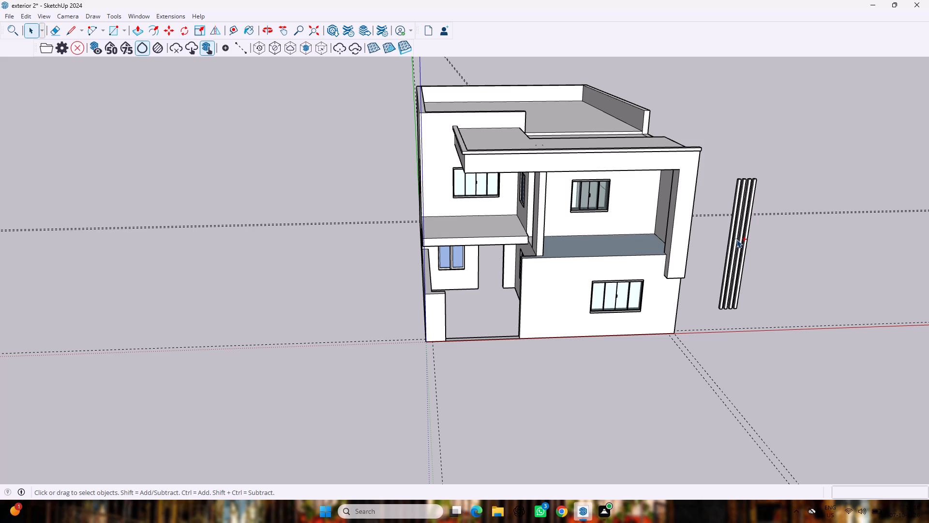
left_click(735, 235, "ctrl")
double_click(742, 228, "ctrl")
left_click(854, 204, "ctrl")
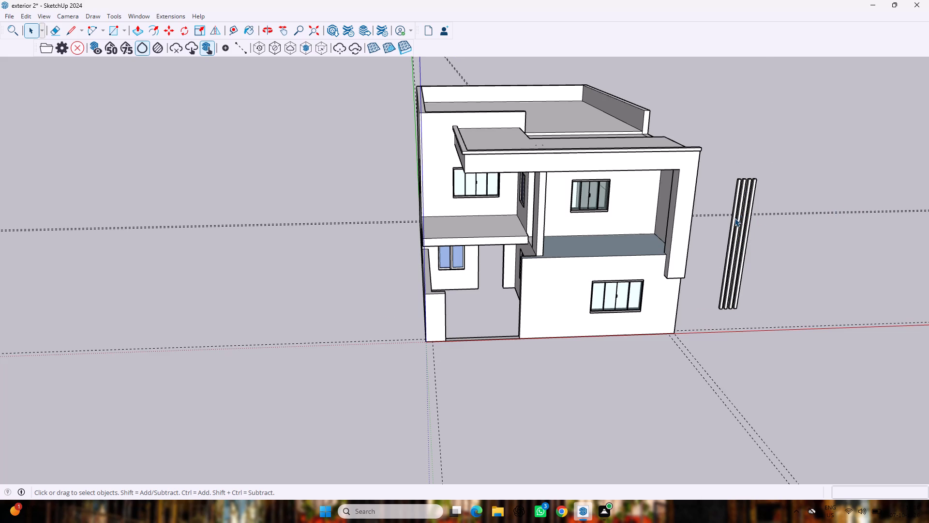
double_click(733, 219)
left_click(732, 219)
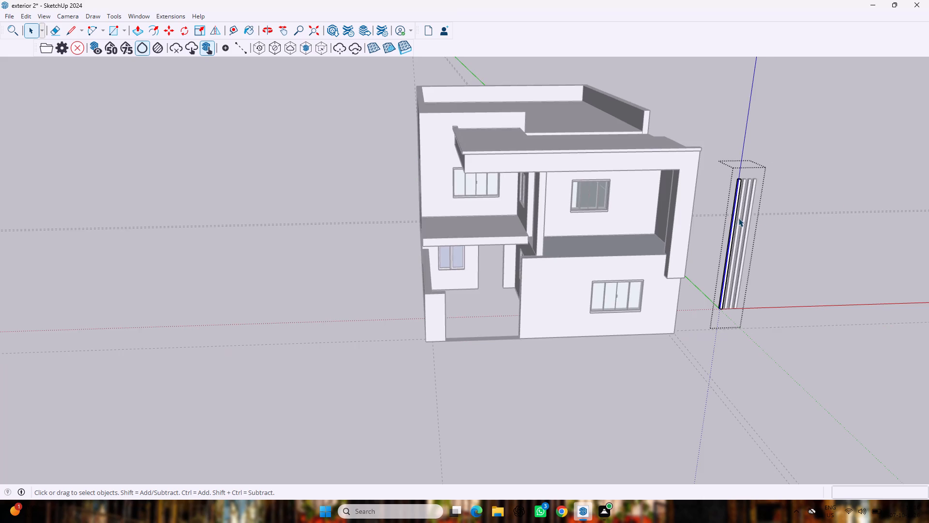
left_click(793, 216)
Explode the group of the slender post nearest the house.
left_click(733, 219)
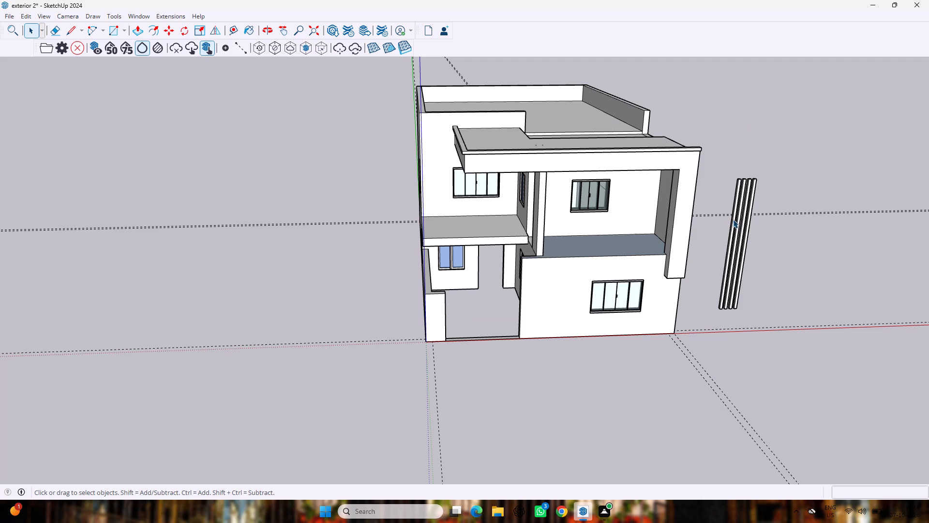
right_click_drag(770, 220, 764, 222)
left_click(730, 228)
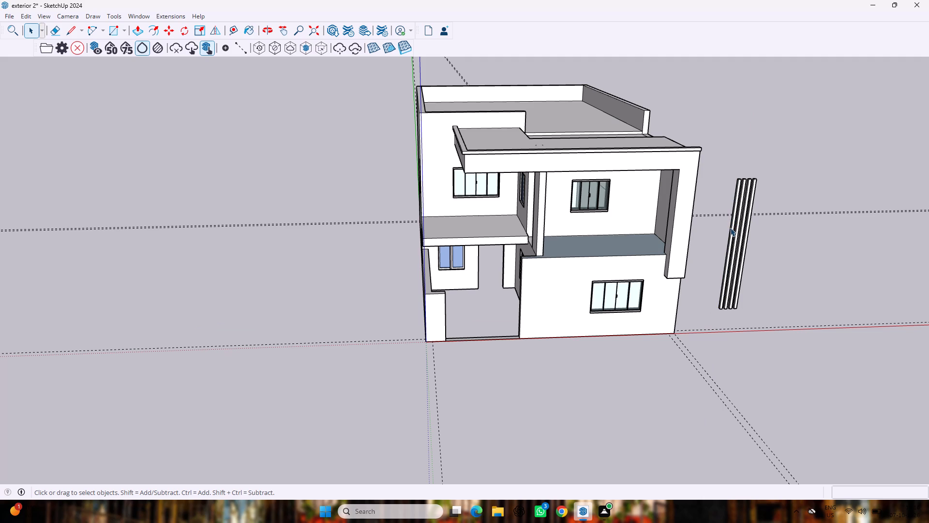
right_click(732, 220)
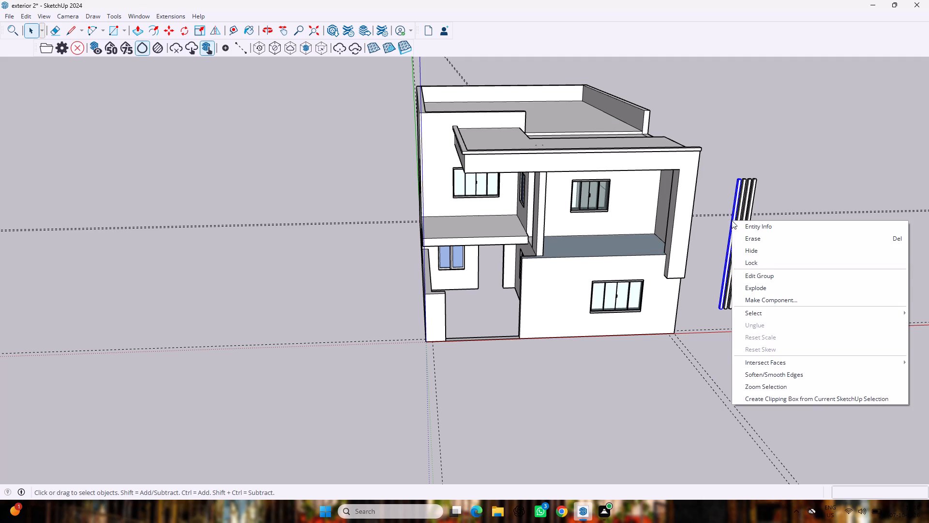
left_click(762, 282)
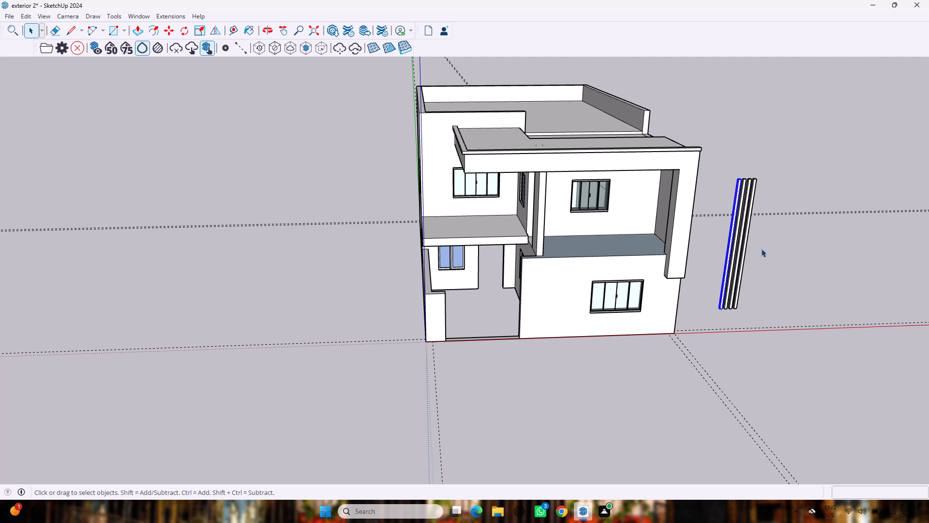
left_click(776, 261)
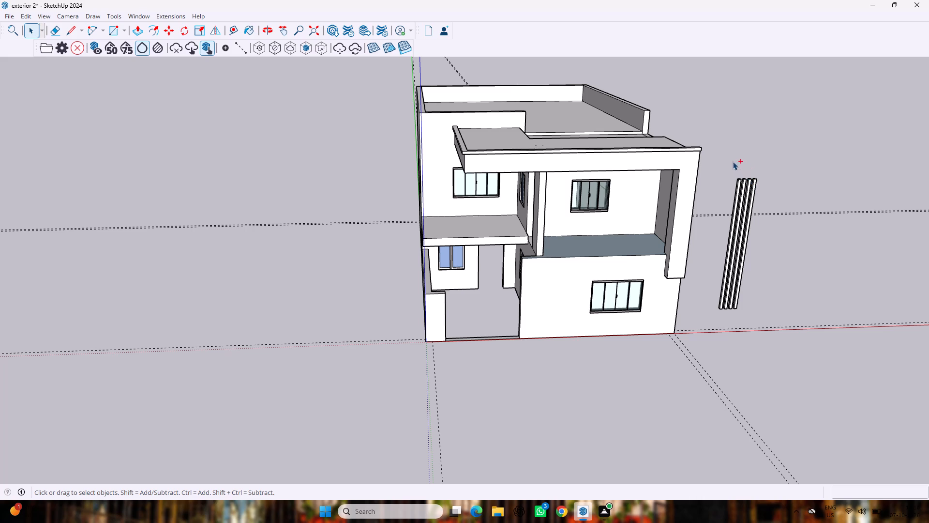
Select all four slender posts and move them by the first post's bottom corner onto the entrance slab's front edge.
left_click_drag(733, 167, 752, 323, "ctrl")
left_click_drag(728, 113, 740, 329, "ctrl")
left_click_drag(740, 329, 767, 325, "ctrl")
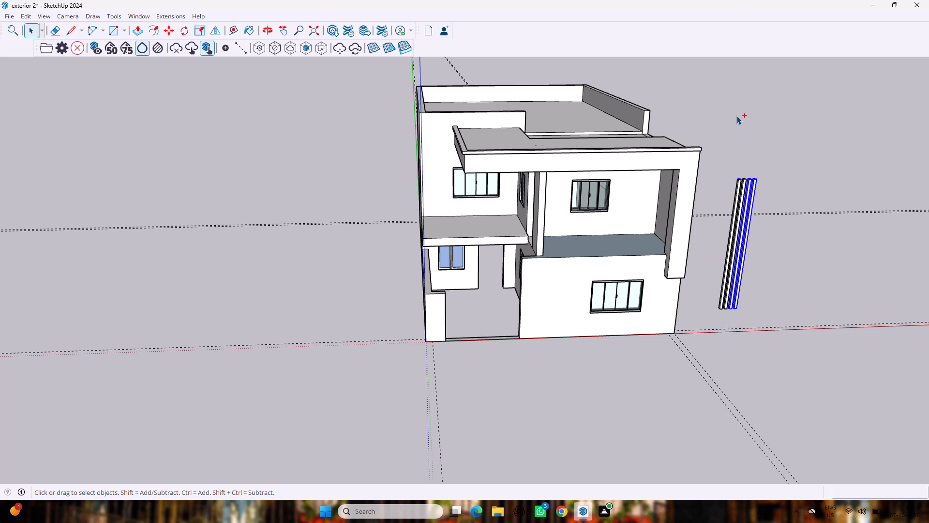
left_click_drag(735, 122, 719, 311, "ctrl")
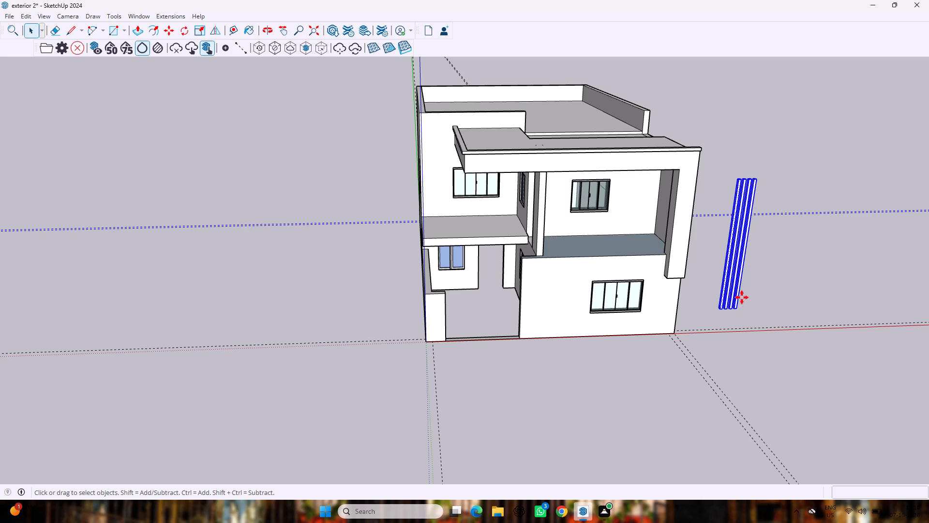
key("m")
scroll(702, 293, "up", 6)
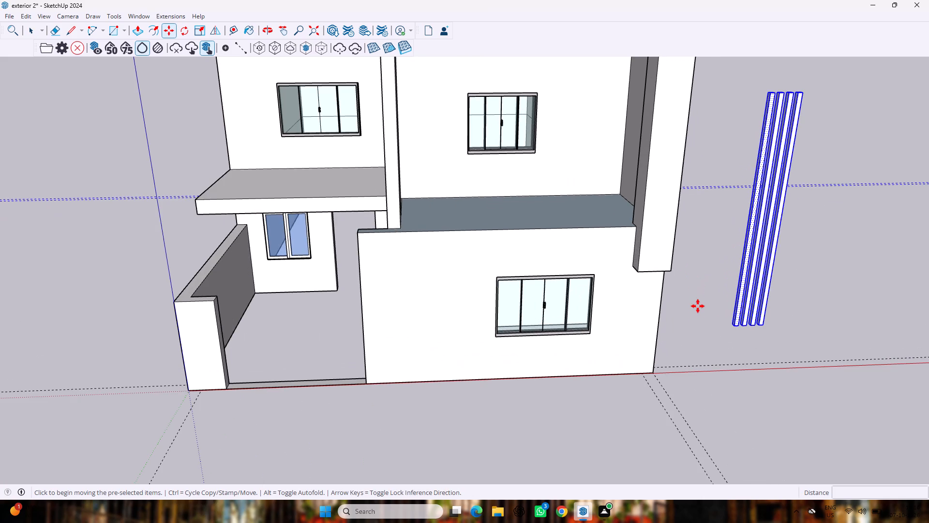
scroll(699, 322, "up", 4)
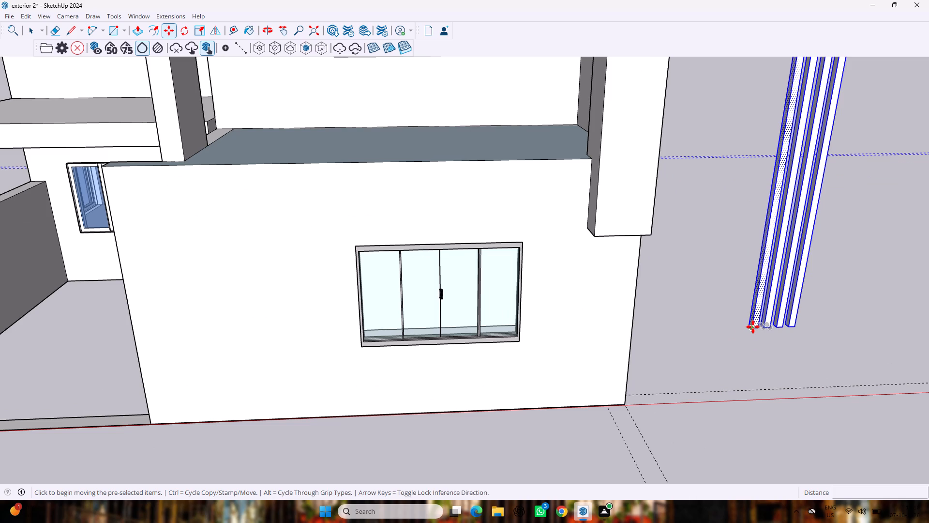
left_click(753, 327)
scroll(645, 256, "down", 11)
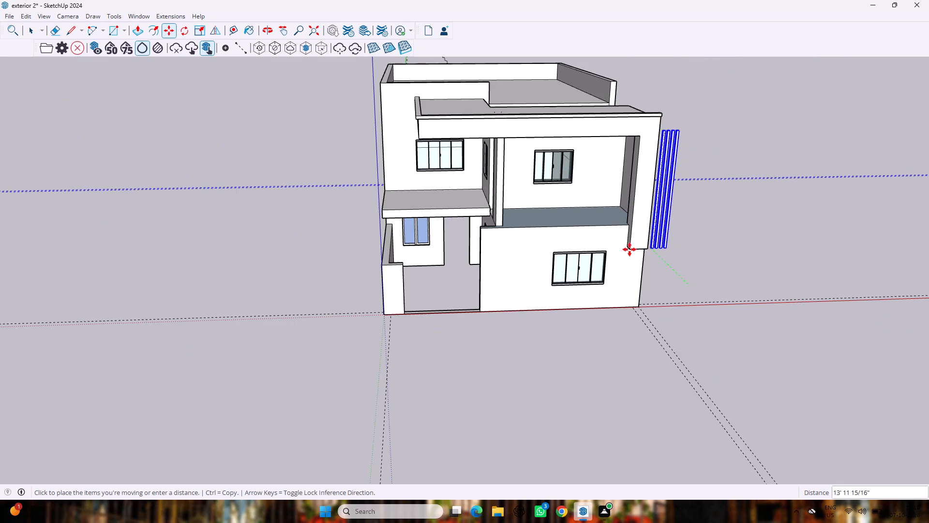
scroll(450, 196, "up", 12)
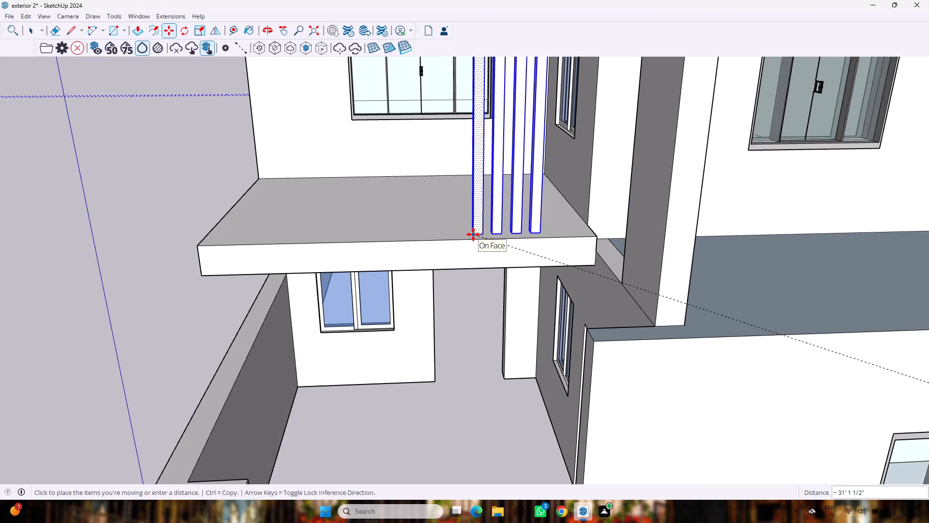
scroll(473, 234, "up", 3)
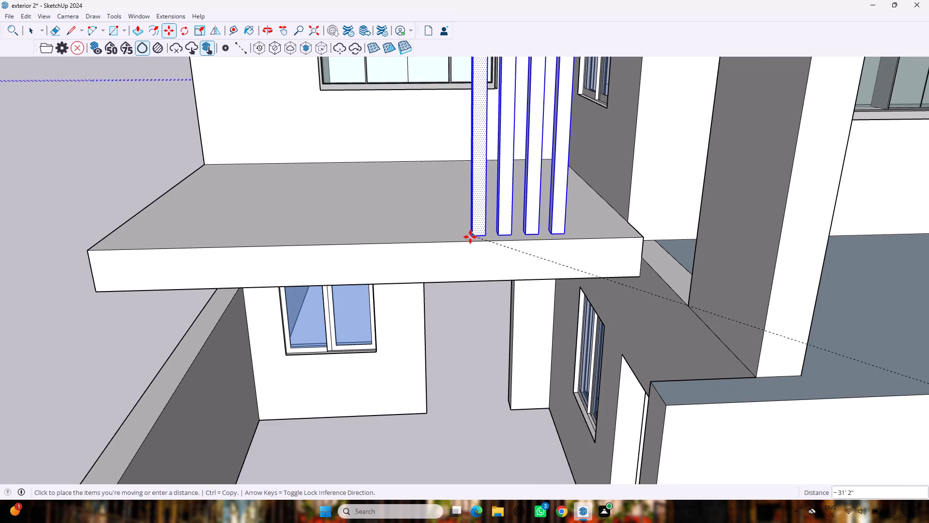
left_click(464, 243)
scroll(462, 238, "down", 11)
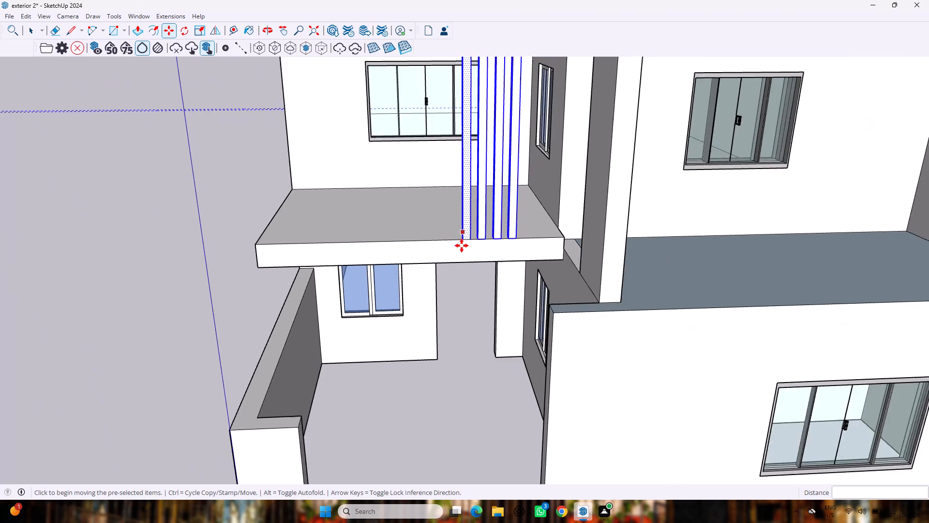
scroll(462, 246, "down", 13)
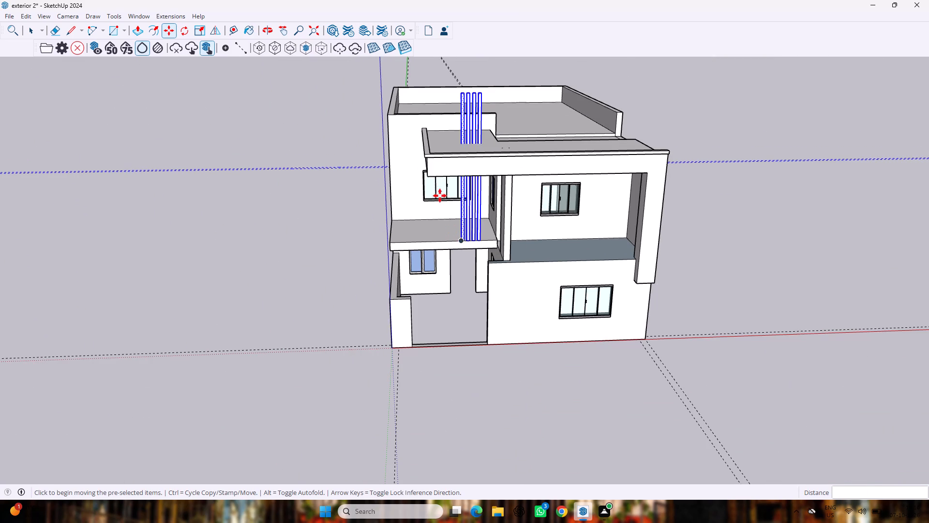
middle_click_drag(410, 147, 655, 45)
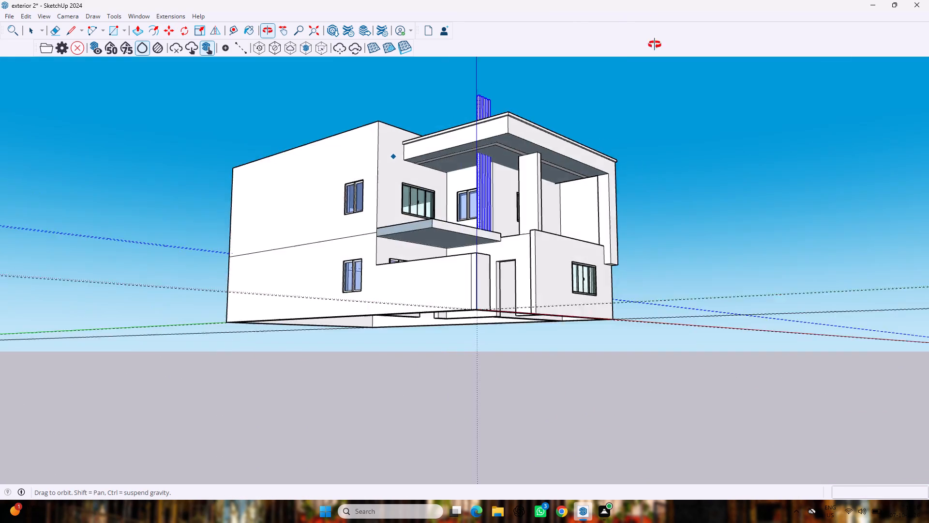
middle_click_drag(655, 45, 502, 134)
key("space")
left_click(701, 222)
Examine how the four posts stand on the entrance slab and pass through the upper roof.
scroll(689, 212, "down", 4)
middle_click_drag(755, 216, 757, 296)
scroll(742, 260, "up", 3)
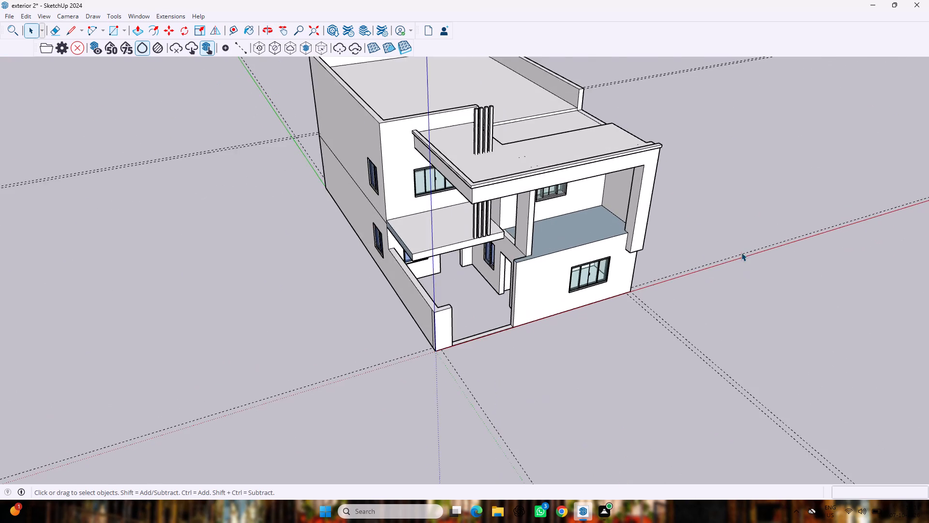
scroll(741, 252, "up", 4)
scroll(383, 253, "up", 8)
scroll(383, 239, "down", 3)
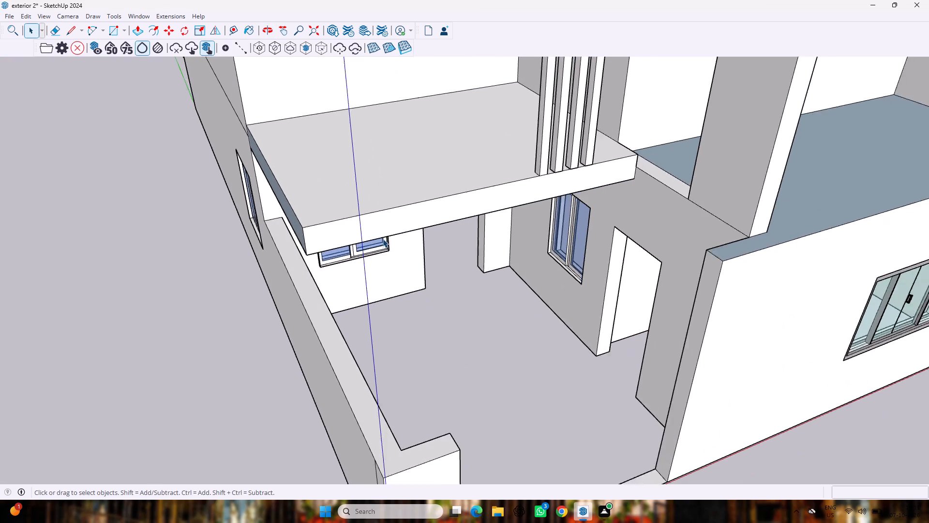
scroll(383, 239, "down", 11)
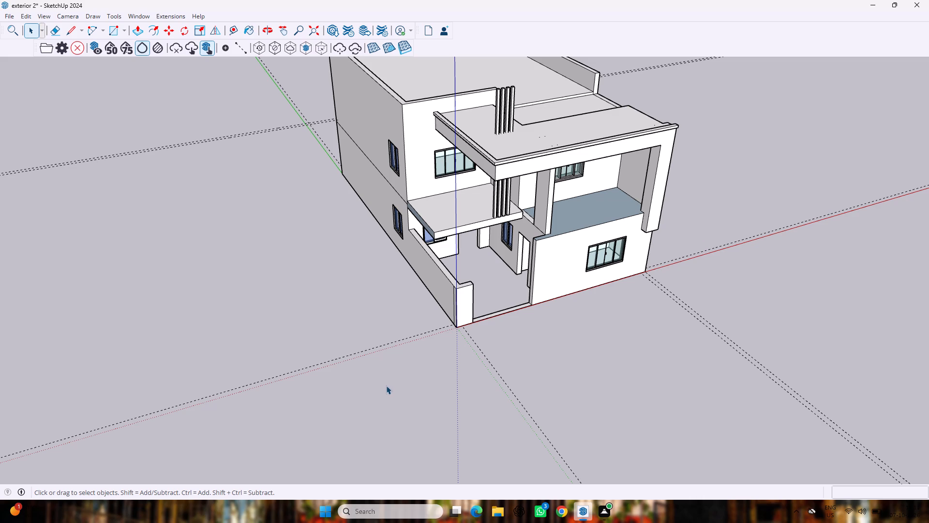
scroll(386, 385, "up", 7)
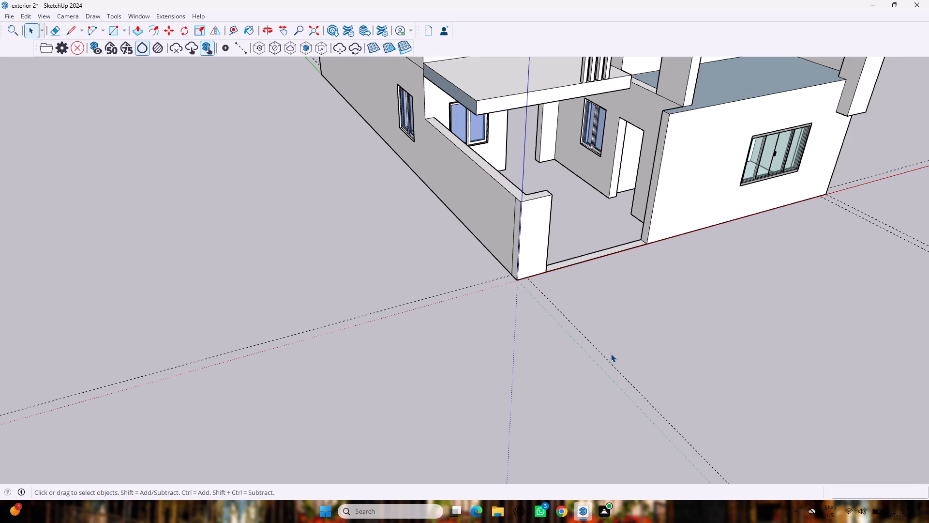
scroll(602, 363, "down", 3)
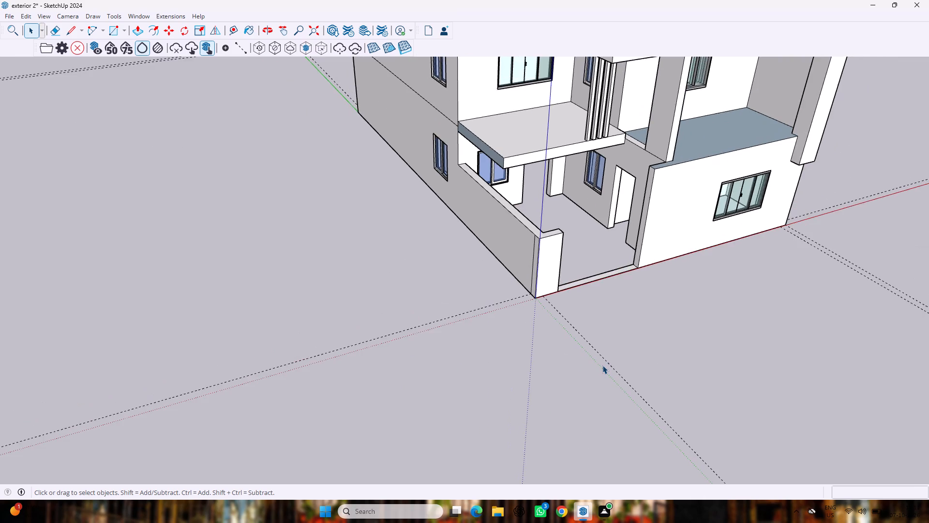
scroll(602, 364, "down", 3)
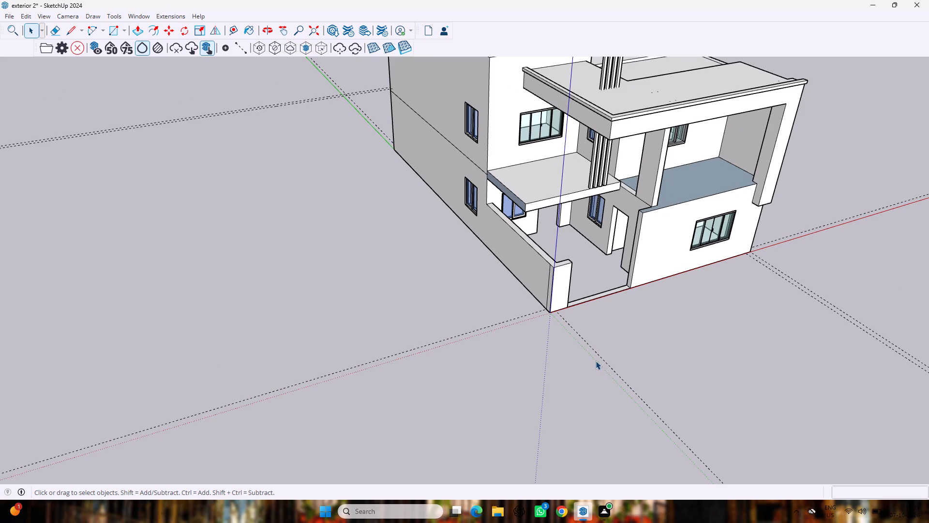
scroll(594, 361, "down", 2)
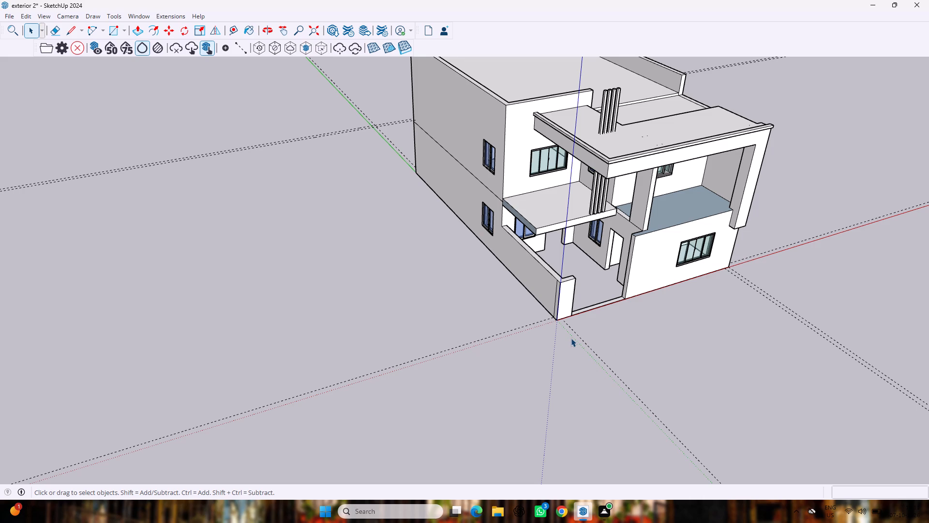
Draw a rectangle about 1' 10 9/16" by 1' 7 1/16" on the entrance slab's outer front corner.
type("re")
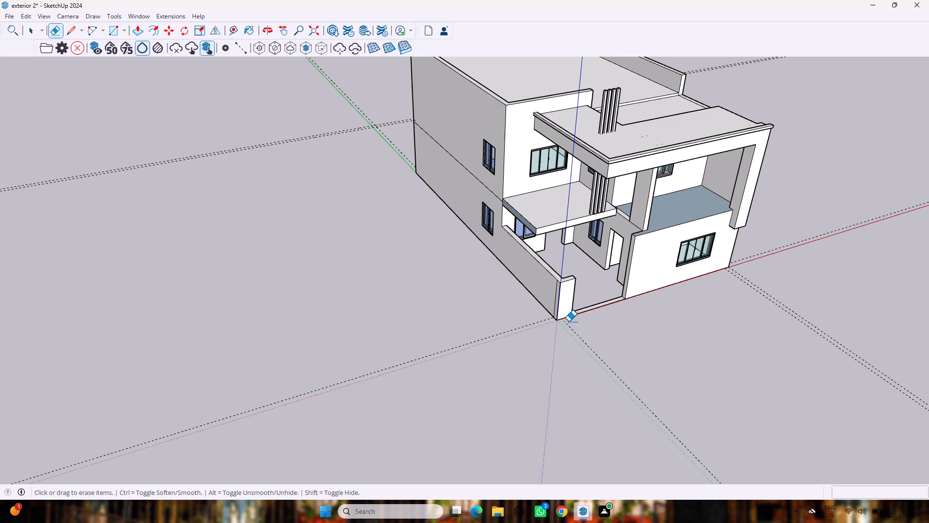
key("r")
scroll(523, 205, "up", 1)
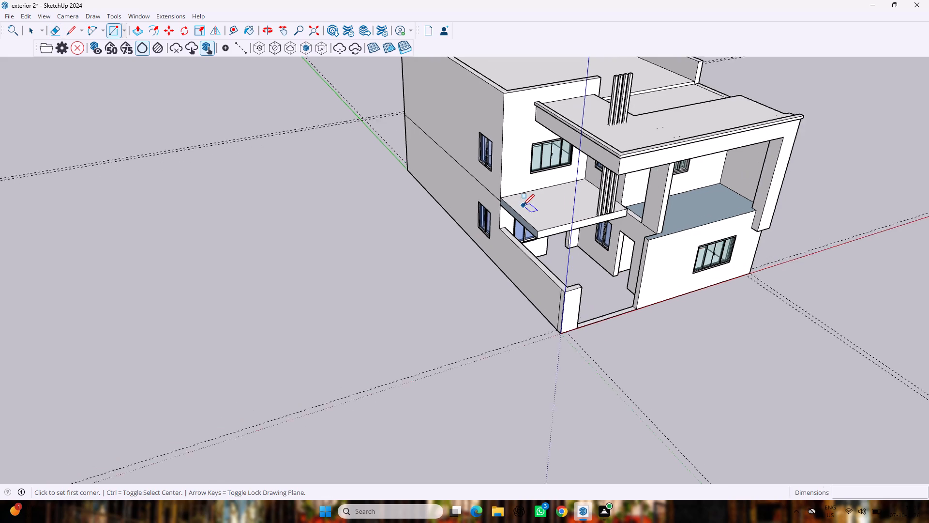
scroll(523, 205, "up", 2)
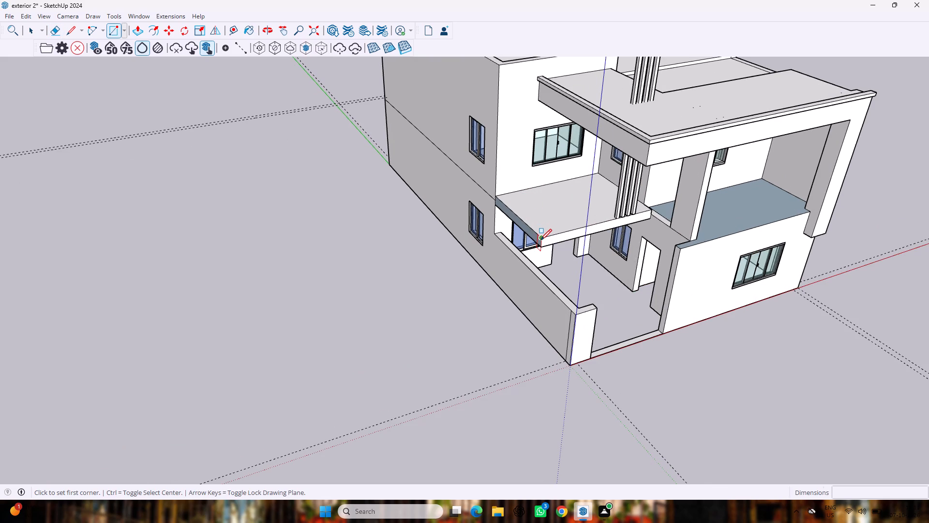
left_click(541, 240)
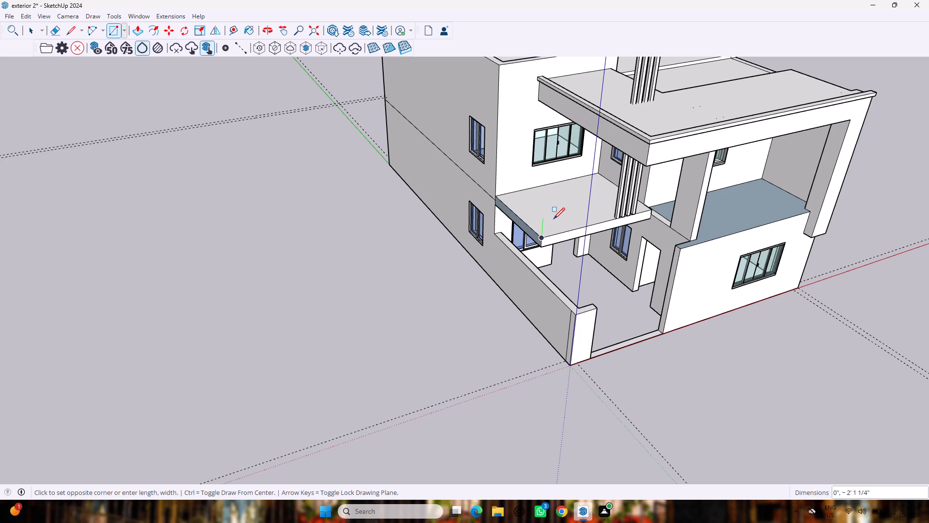
scroll(553, 220, "up", 4)
left_click(549, 229)
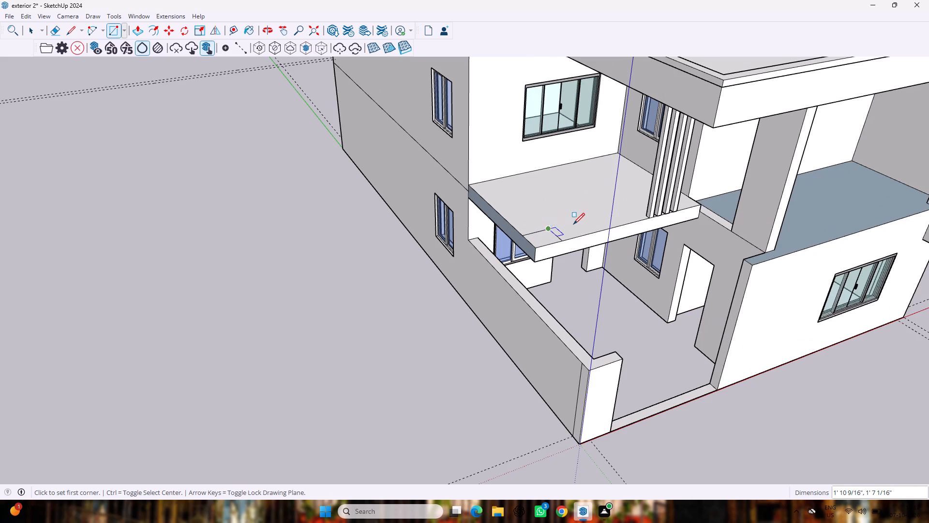
key("space")
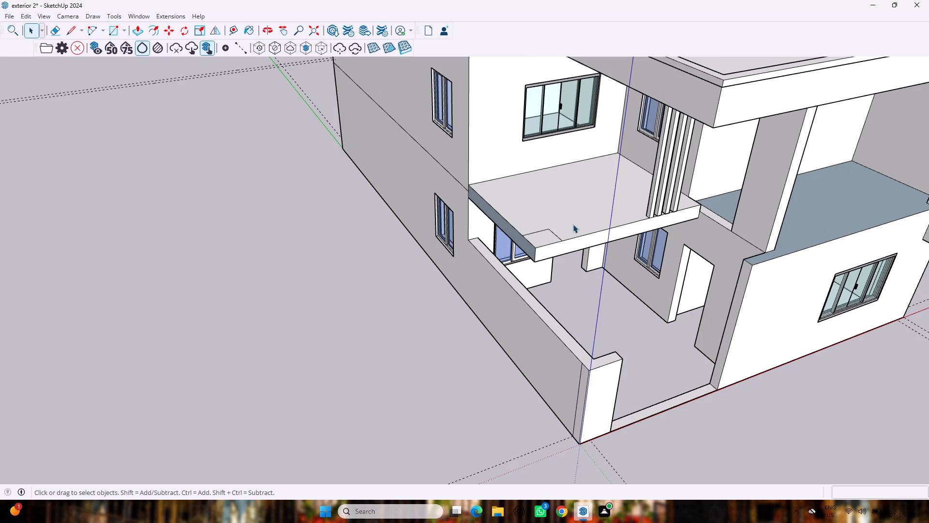
Push/pull the corner rectangle up about 4' 7", and raise its top about another 11' 4" into a tall column.
key("p")
left_click_drag(545, 232, 543, 163)
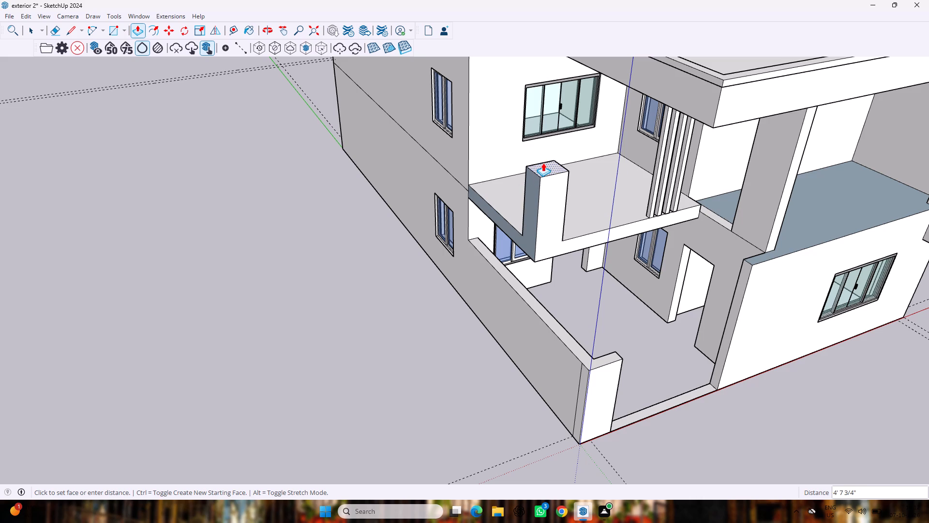
left_click_drag(543, 163, 543, 164)
scroll(542, 169, "down", 2)
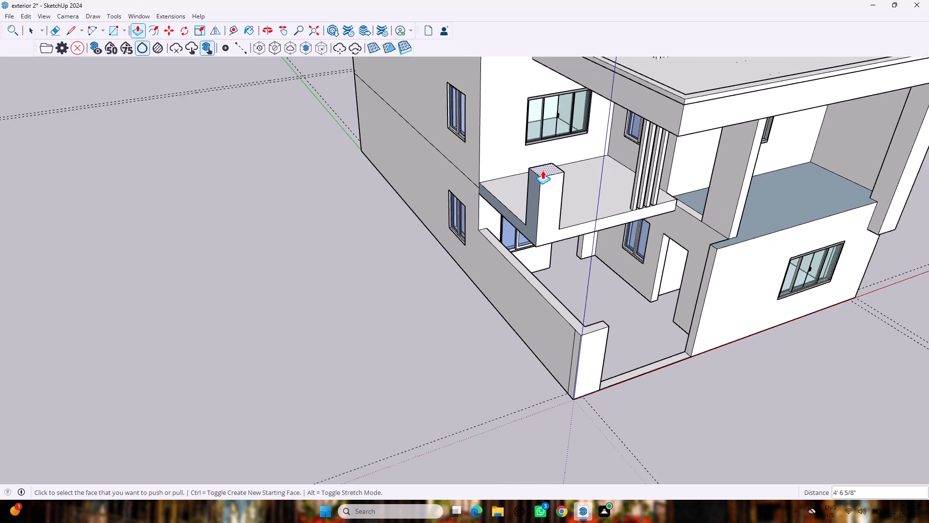
scroll(542, 170, "down", 10)
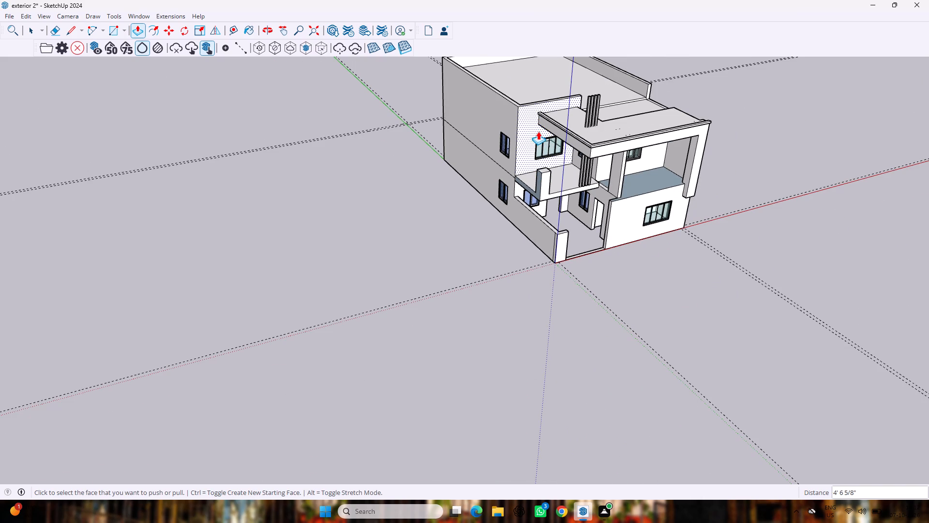
scroll(554, 110, "up", 6)
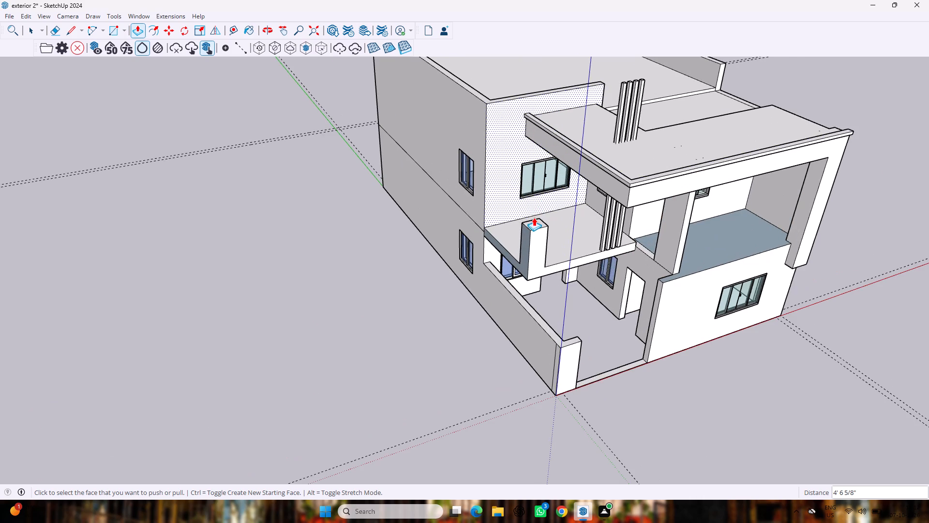
left_click(534, 219)
key("ctrl+z")
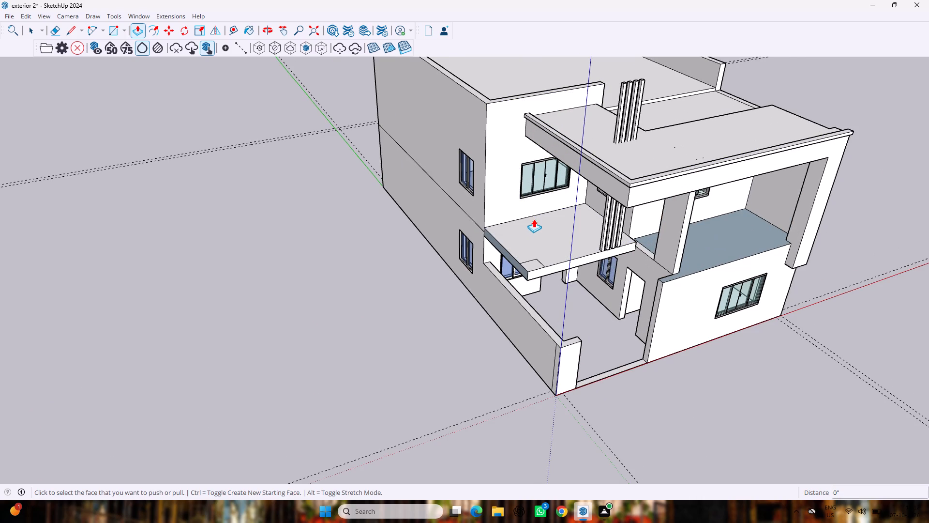
key("ctrl+y")
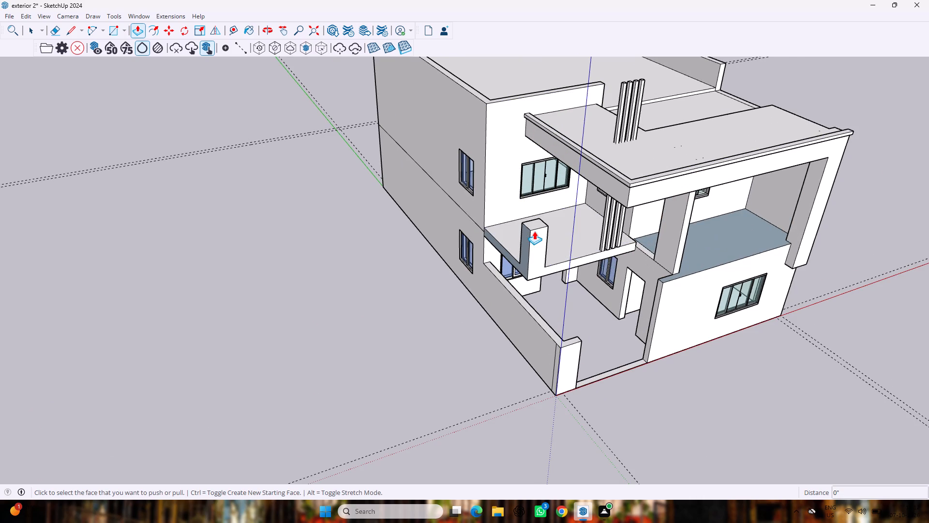
left_click_drag(535, 220, 536, 146)
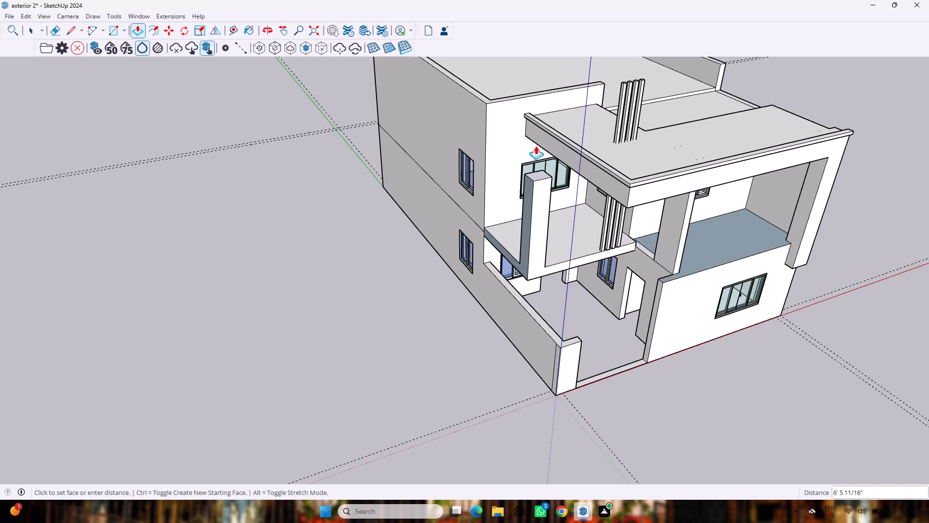
left_click_drag(536, 146, 524, 102)
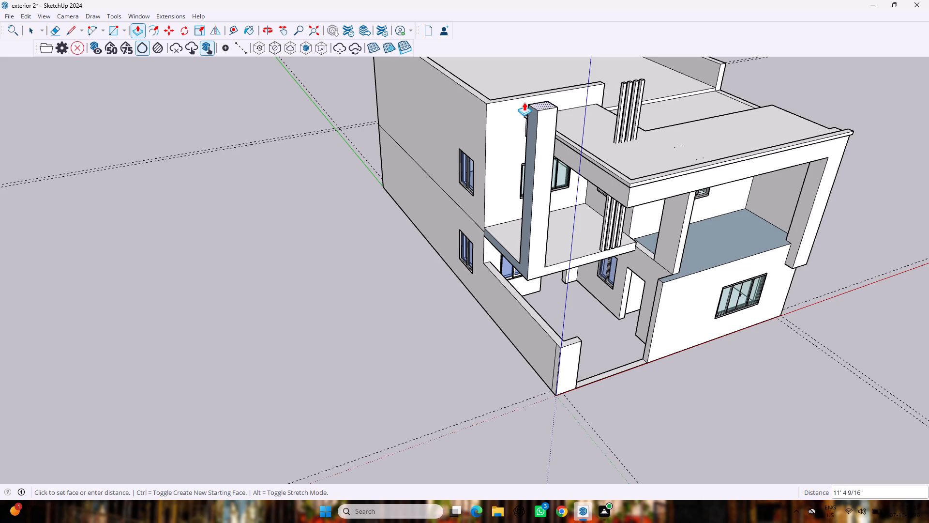
left_click_drag(524, 102, 523, 104)
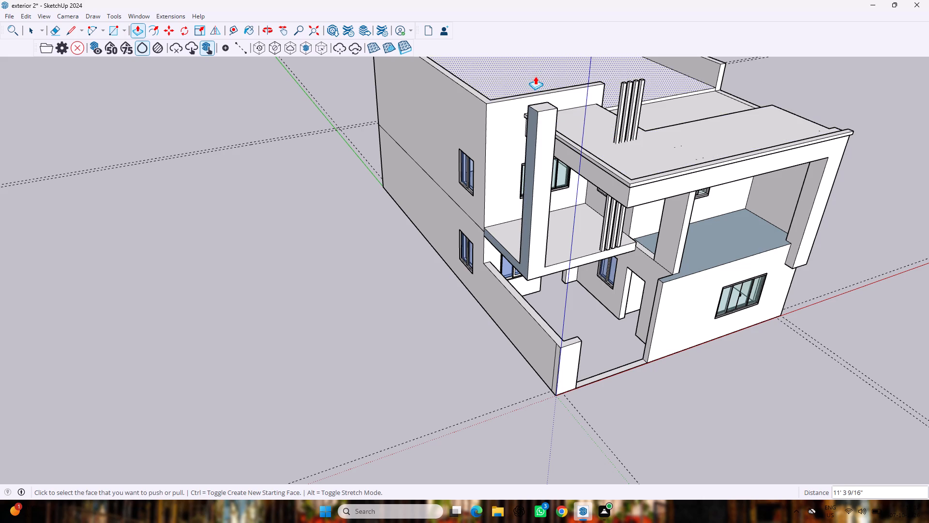
Draw a line about 1' 7" long across the corner column's face toward the slender posts, a little below its top.
middle_click_drag(535, 77, 52, 66)
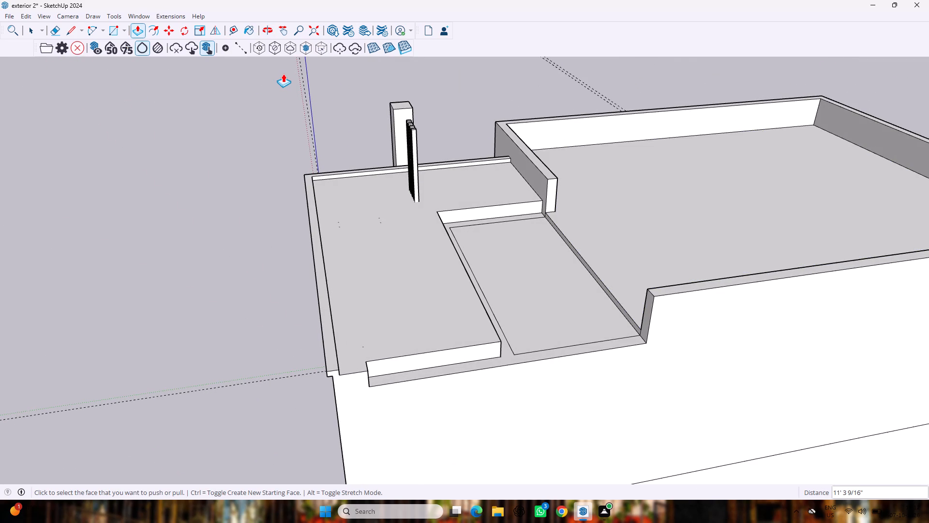
key("r")
scroll(360, 80, "up", 5)
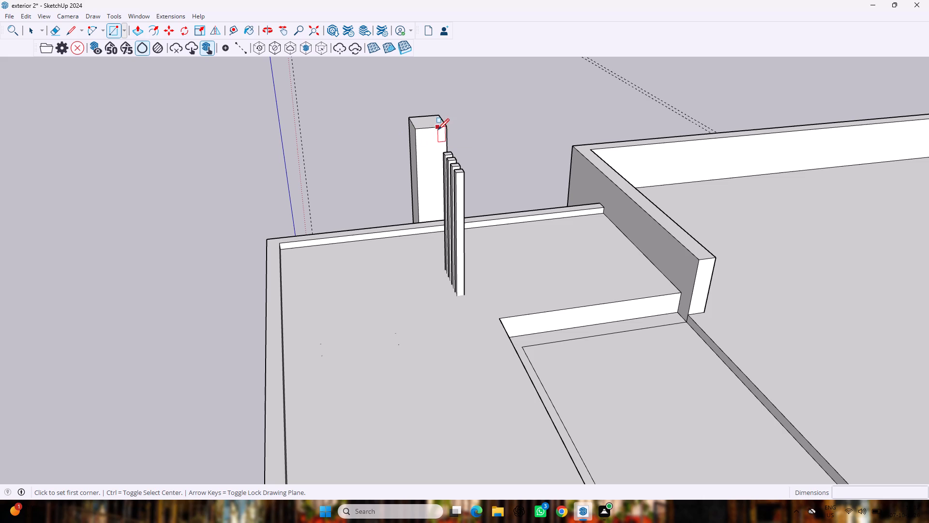
key("l")
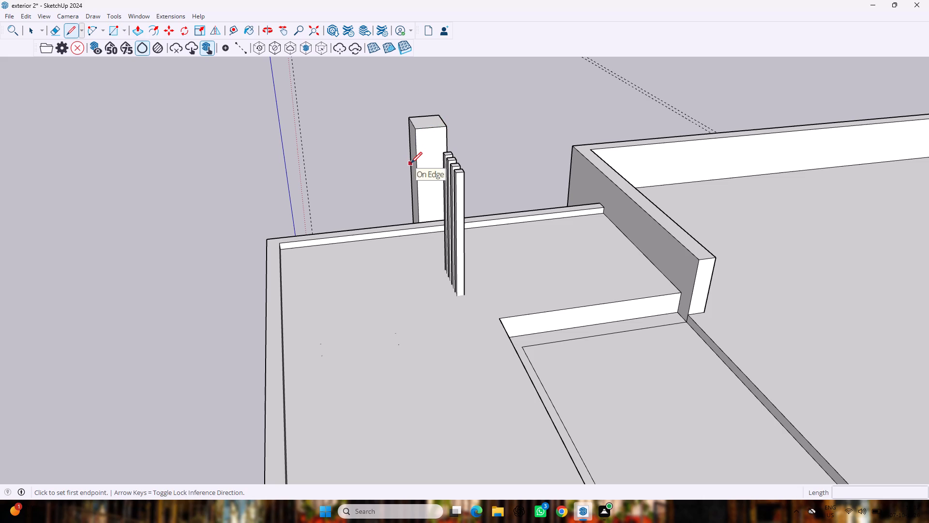
left_click(417, 151)
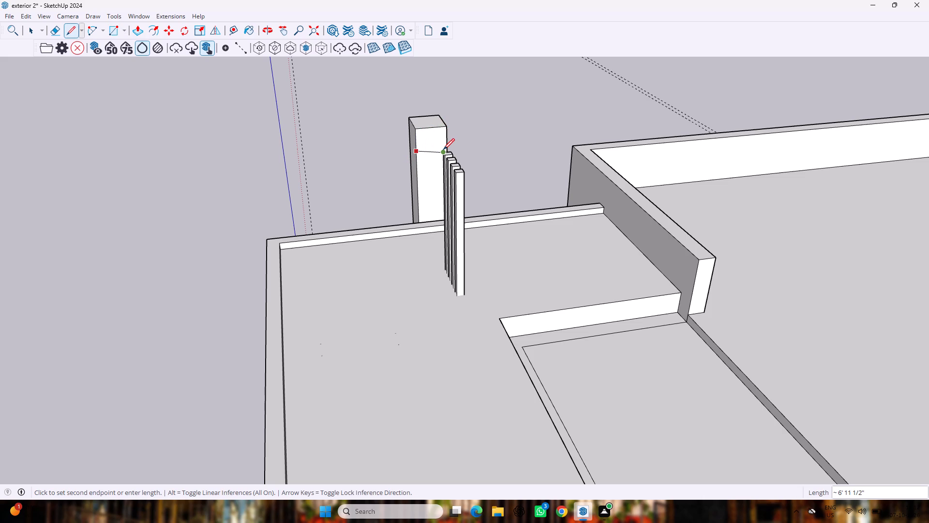
left_click(445, 147)
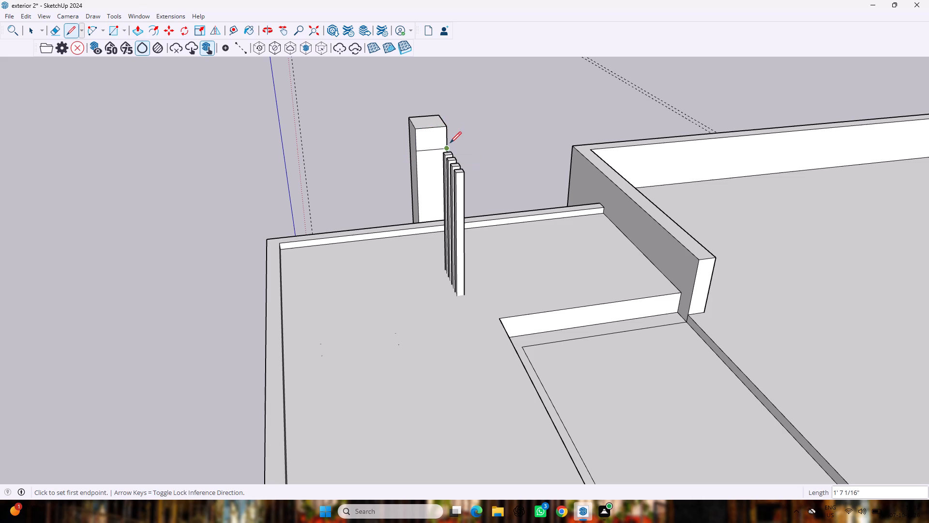
Push/pull the column's top band toward the slender posts about 3' 8", and extend it about 1' 2" more as an overhanging arm.
key("p")
left_click_drag(437, 128, 451, 153)
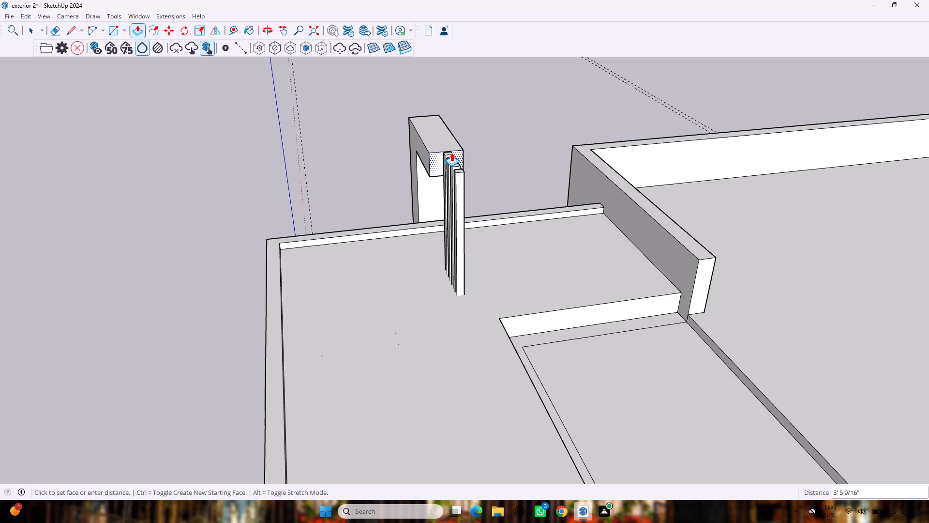
left_click_drag(451, 153, 452, 154)
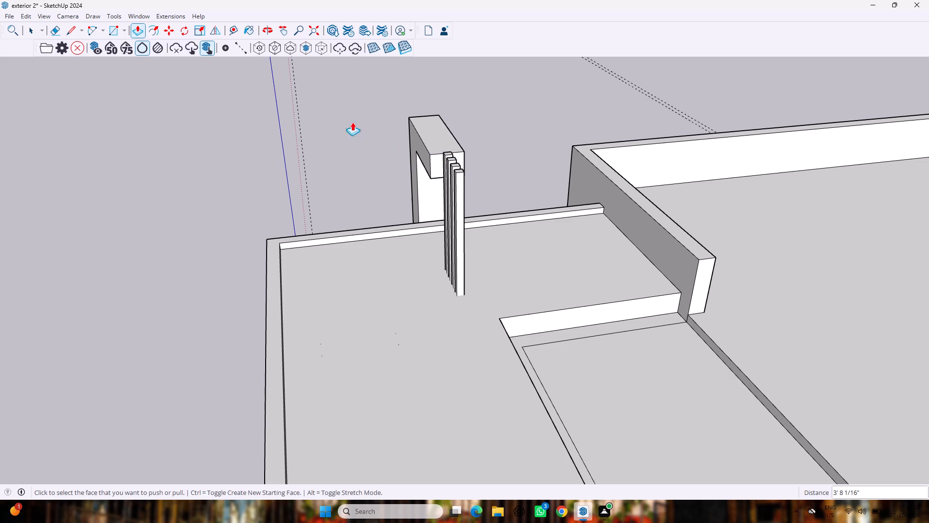
middle_click_drag(352, 123, 612, 127)
scroll(538, 170, "up", 3)
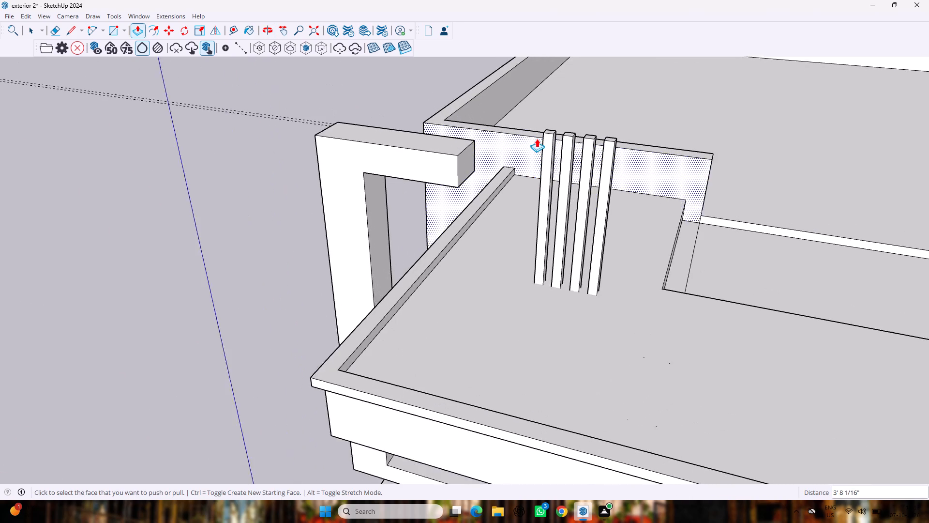
left_click_drag(453, 159, 489, 170)
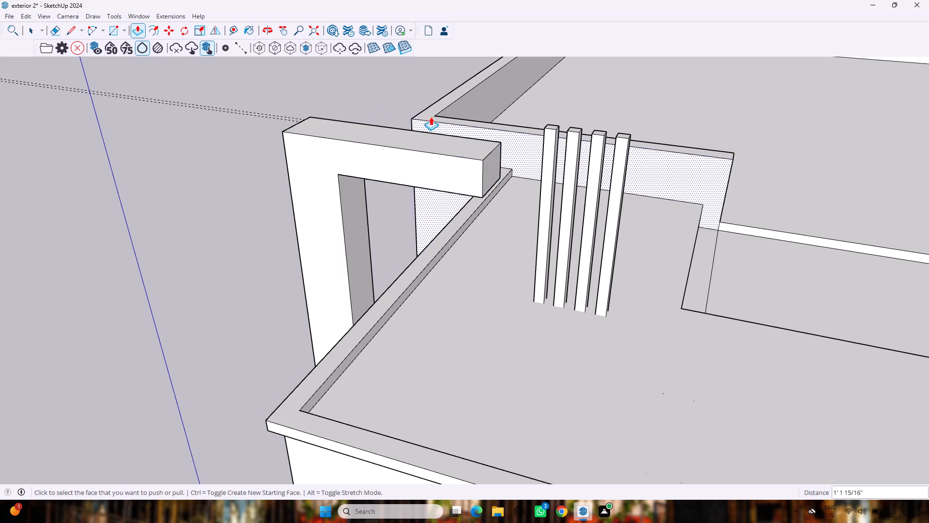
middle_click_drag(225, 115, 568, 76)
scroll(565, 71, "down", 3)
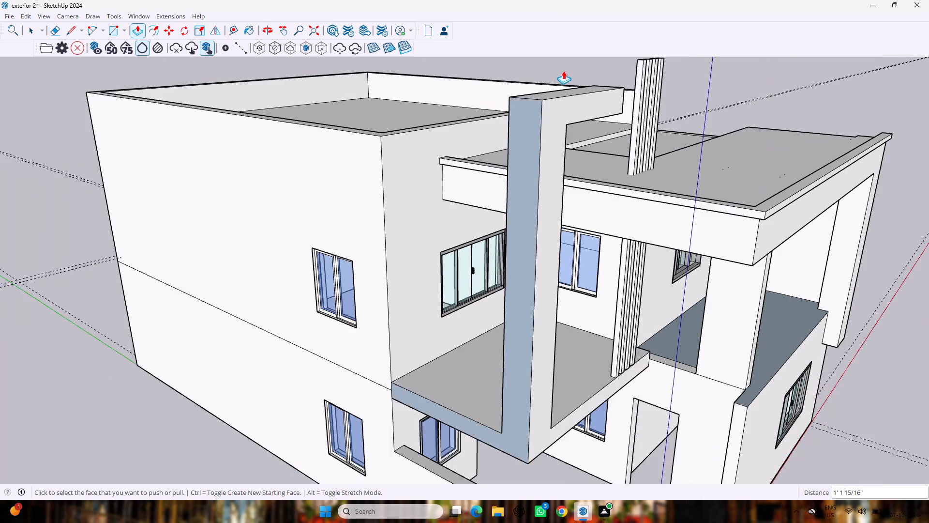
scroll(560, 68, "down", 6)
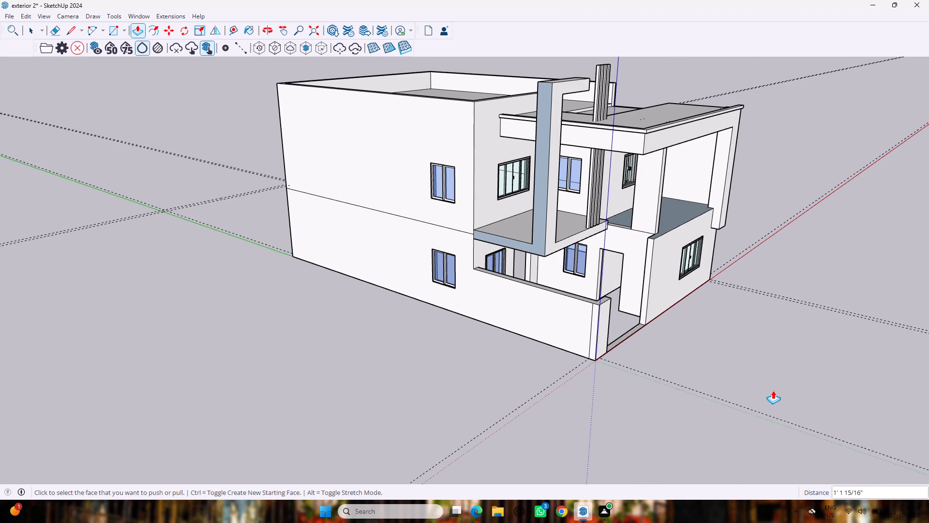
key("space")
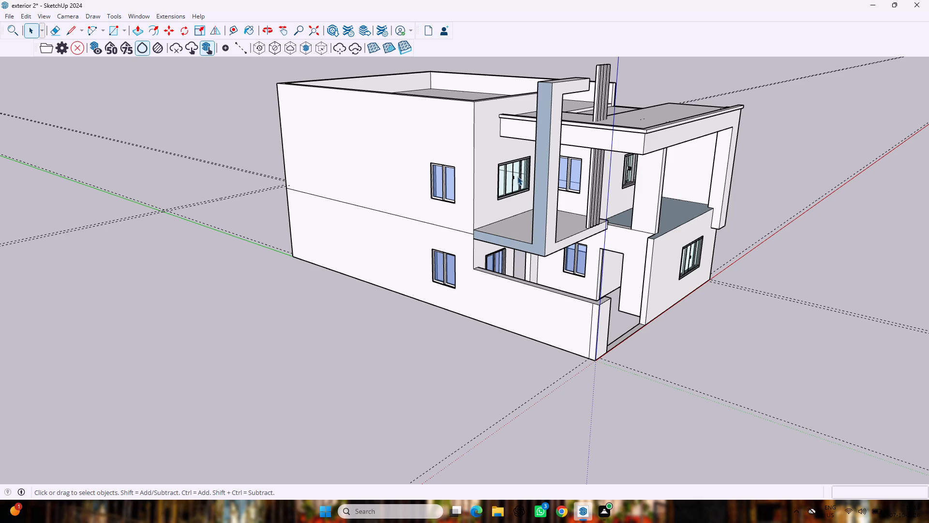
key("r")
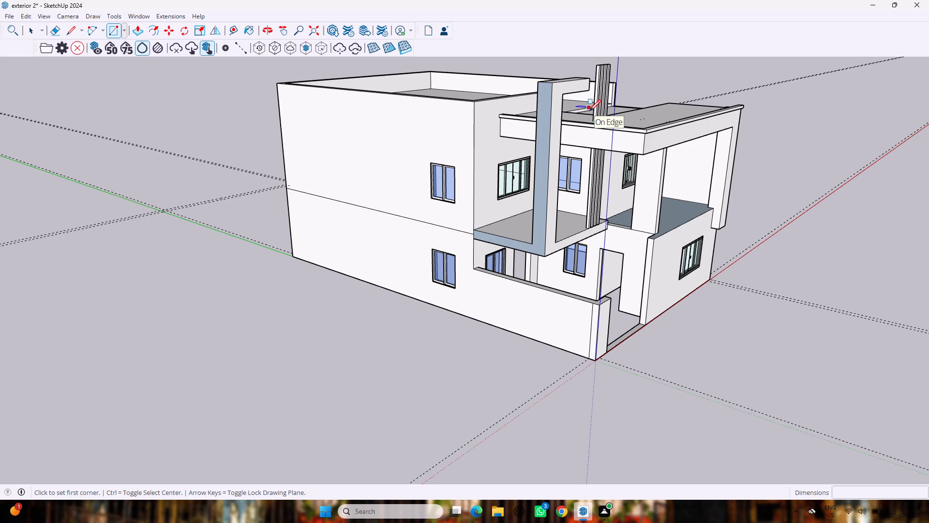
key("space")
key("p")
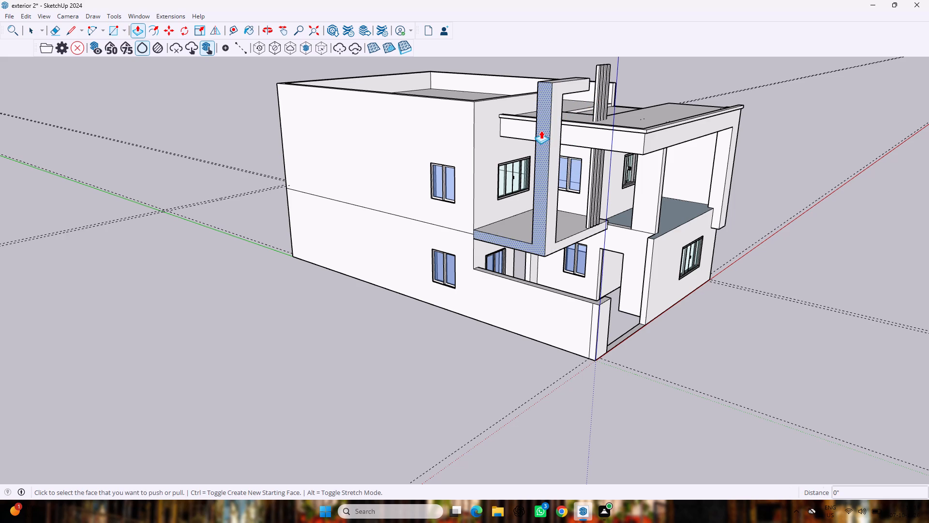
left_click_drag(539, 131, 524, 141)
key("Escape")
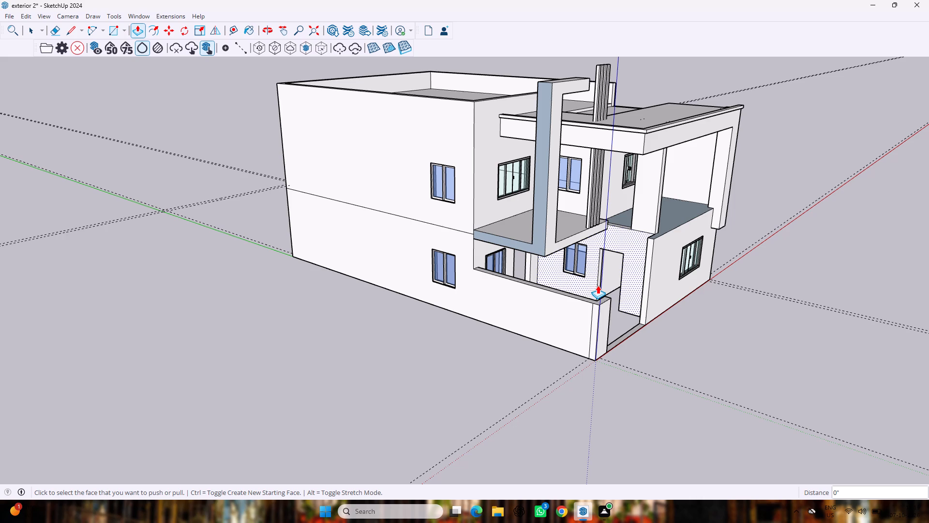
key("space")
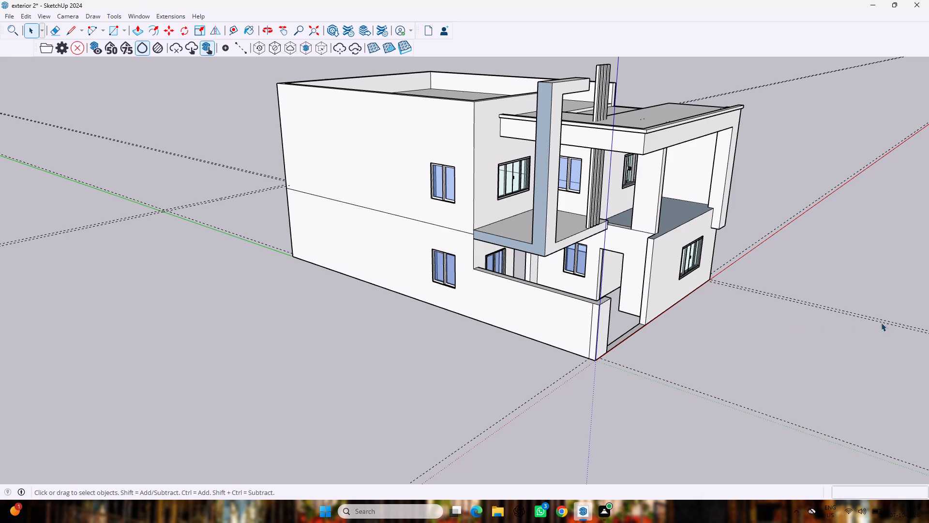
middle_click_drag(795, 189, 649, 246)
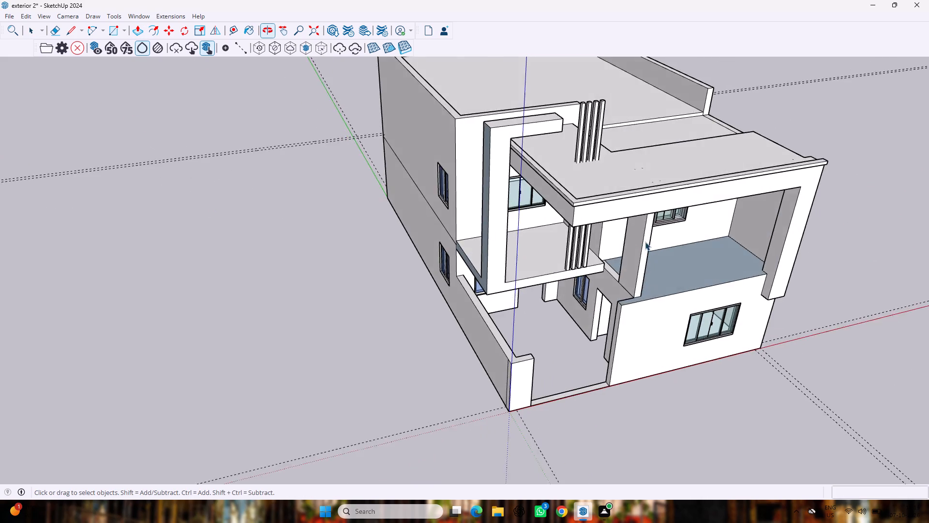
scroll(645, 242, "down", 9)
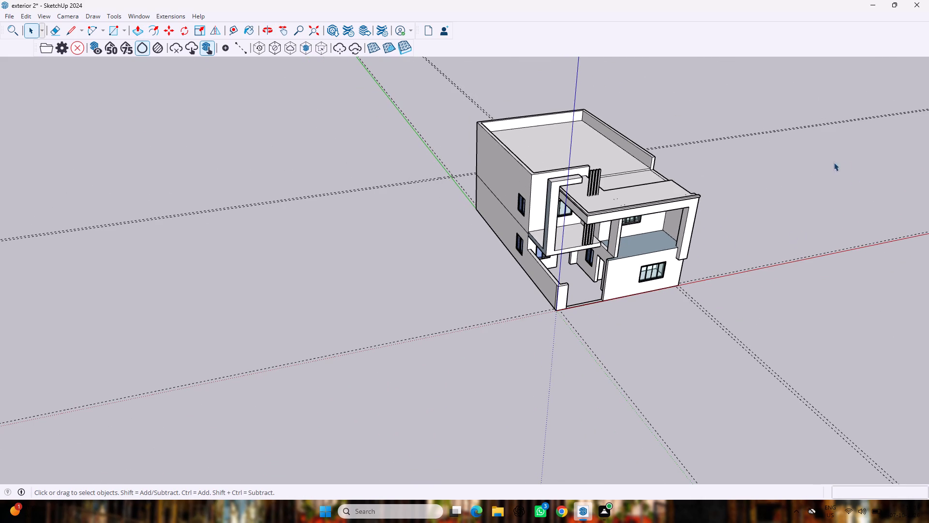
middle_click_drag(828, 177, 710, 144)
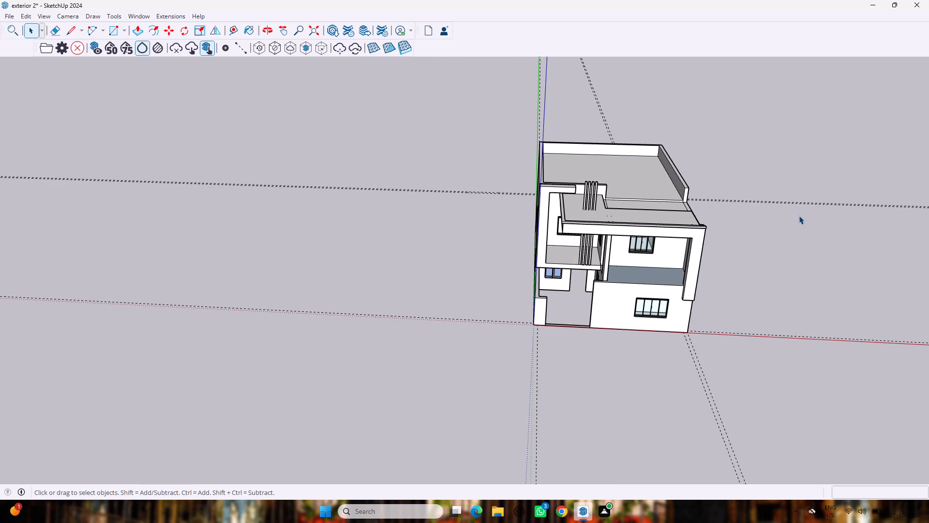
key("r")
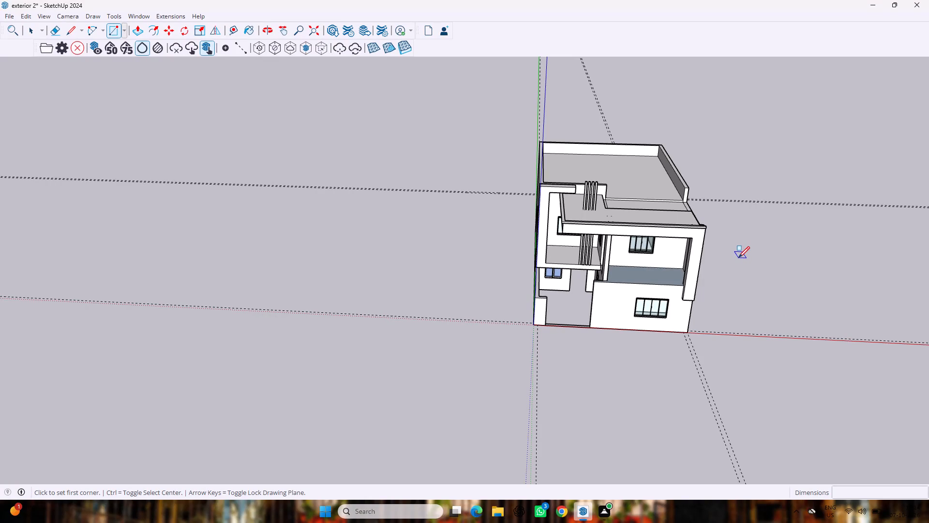
Draw a rectangle about 2' 4 5/16" by 20' 3 9/16" on the open ground beside the house's long side wall.
middle_click_drag(739, 262, 906, 217)
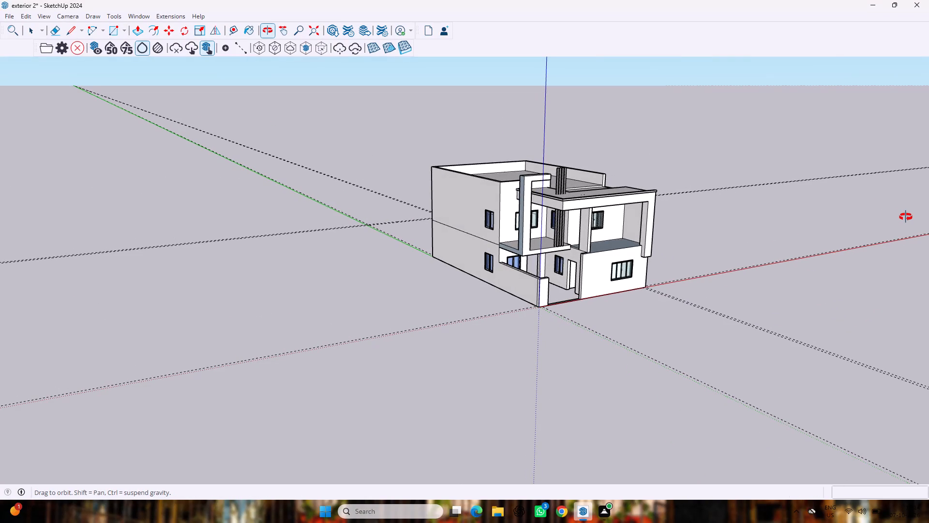
middle_click_drag(906, 217, 832, 231)
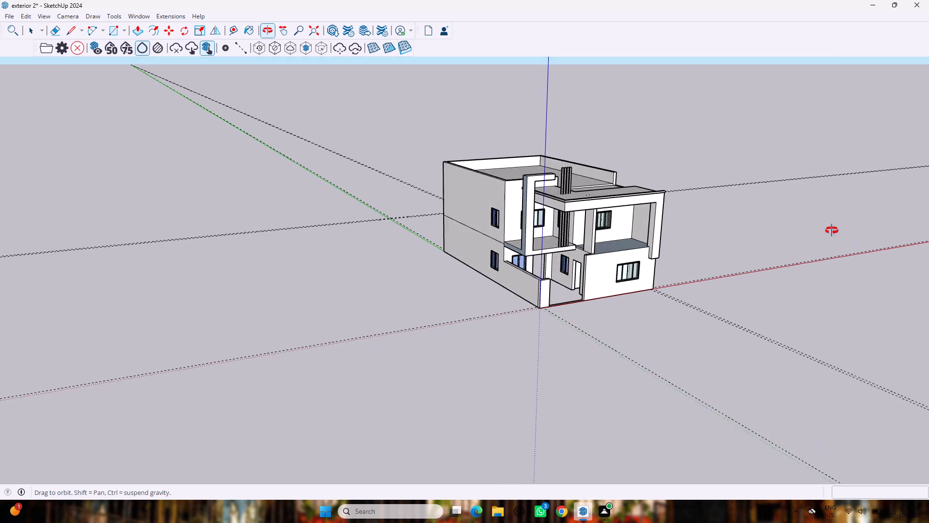
middle_click_drag(832, 231, 718, 254)
left_click(783, 272)
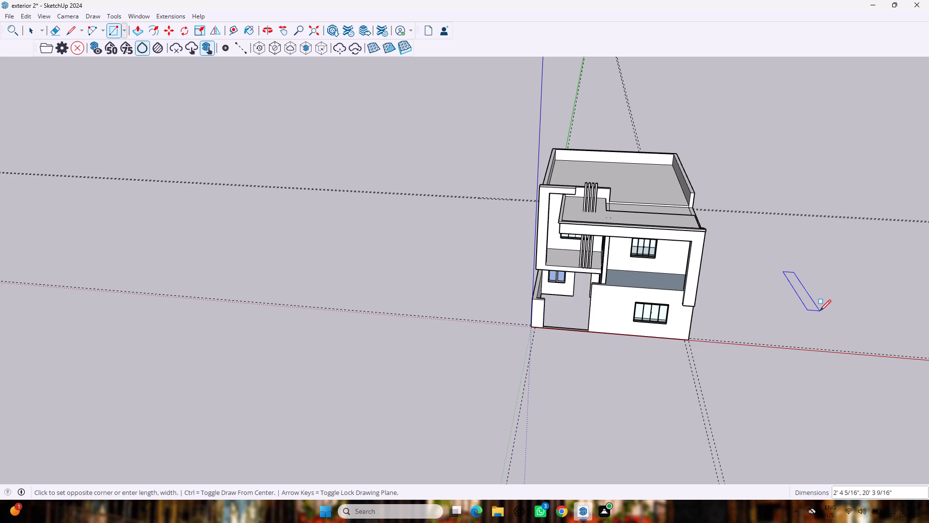
left_click(820, 311)
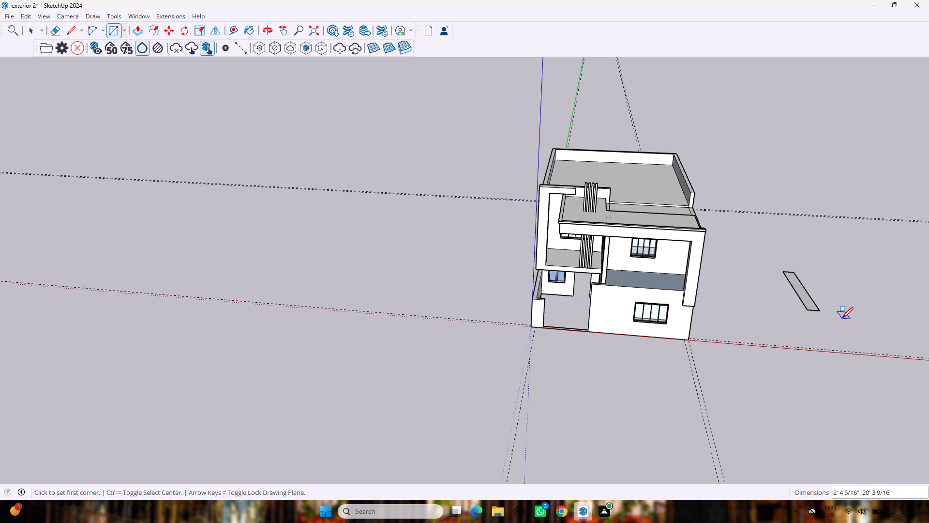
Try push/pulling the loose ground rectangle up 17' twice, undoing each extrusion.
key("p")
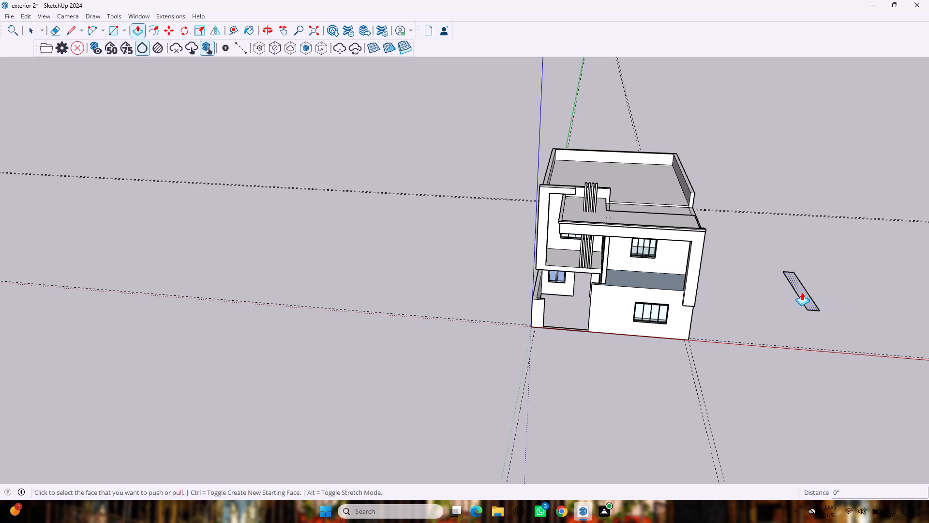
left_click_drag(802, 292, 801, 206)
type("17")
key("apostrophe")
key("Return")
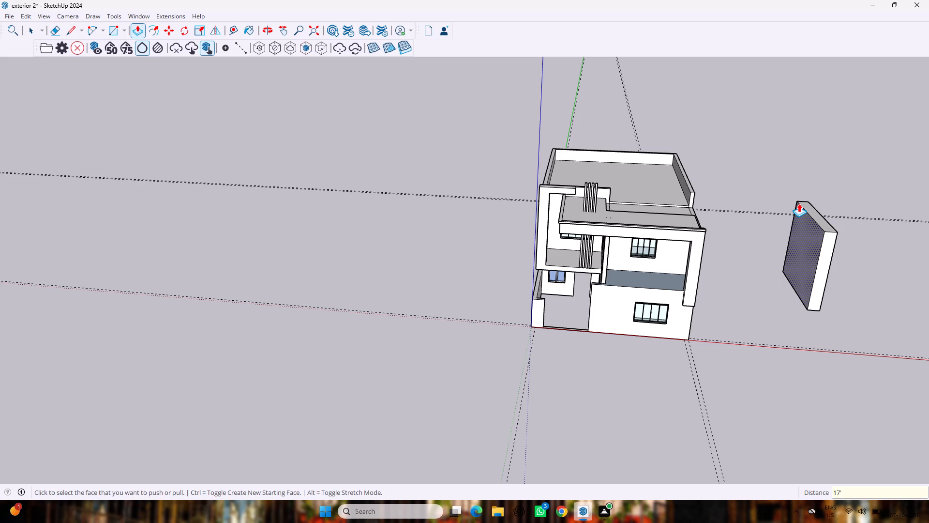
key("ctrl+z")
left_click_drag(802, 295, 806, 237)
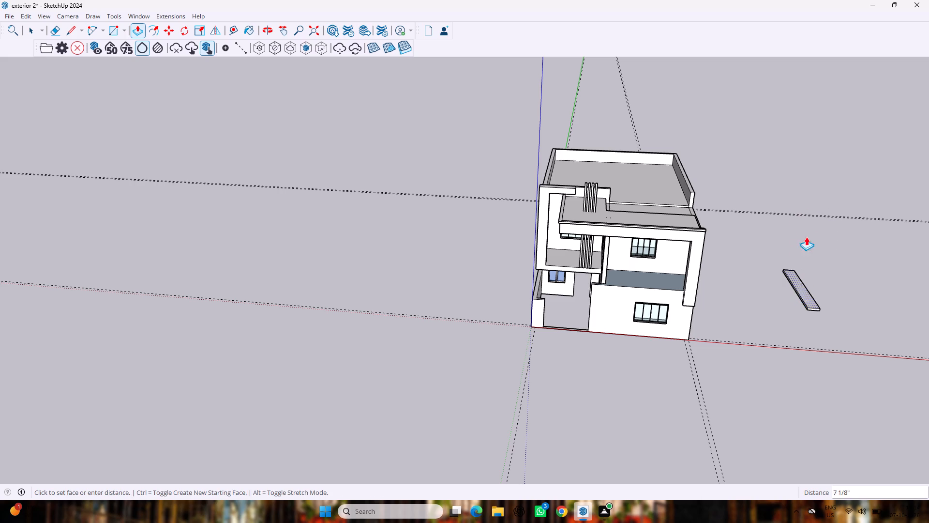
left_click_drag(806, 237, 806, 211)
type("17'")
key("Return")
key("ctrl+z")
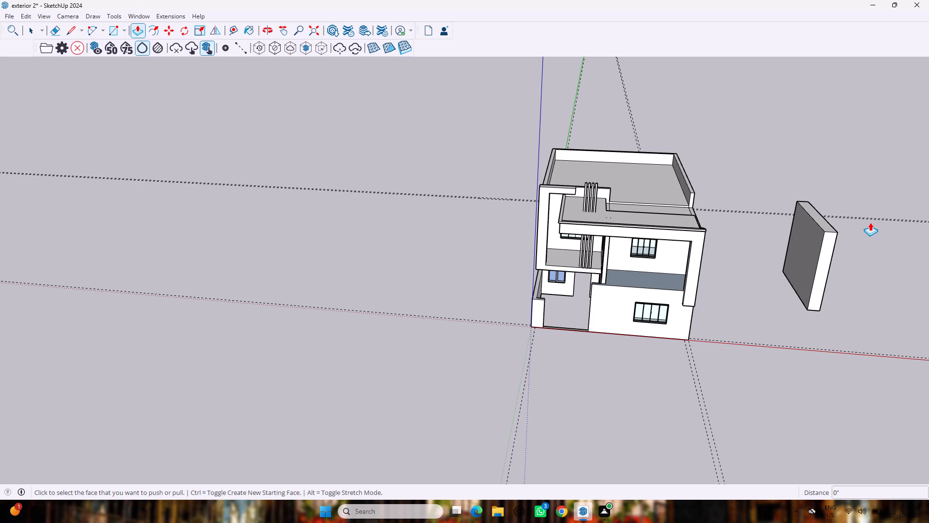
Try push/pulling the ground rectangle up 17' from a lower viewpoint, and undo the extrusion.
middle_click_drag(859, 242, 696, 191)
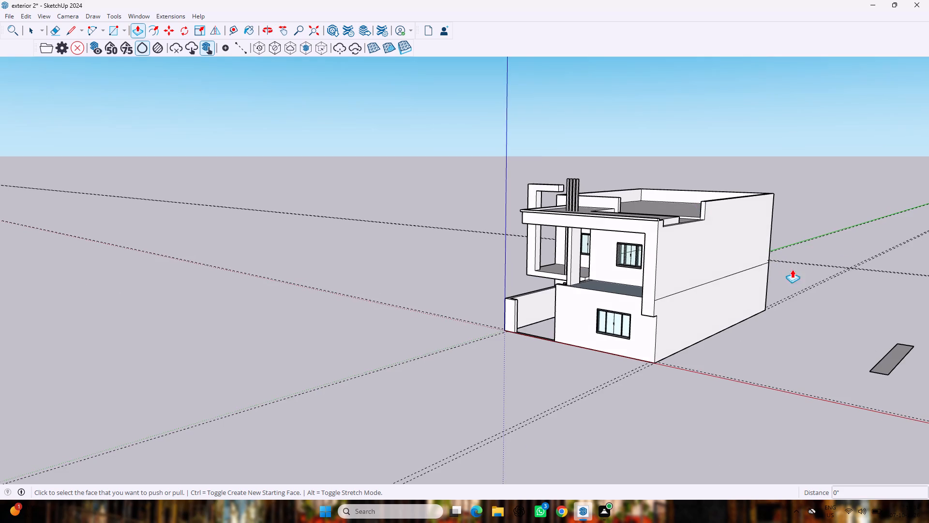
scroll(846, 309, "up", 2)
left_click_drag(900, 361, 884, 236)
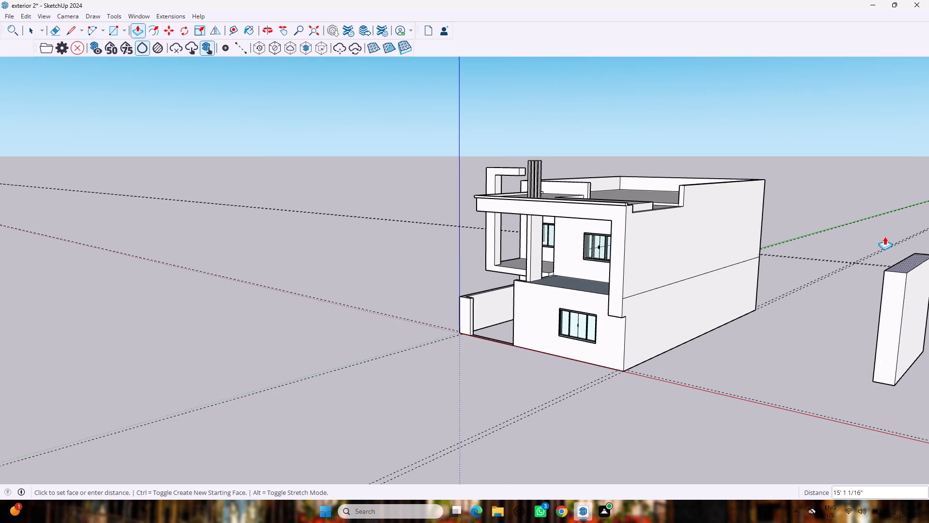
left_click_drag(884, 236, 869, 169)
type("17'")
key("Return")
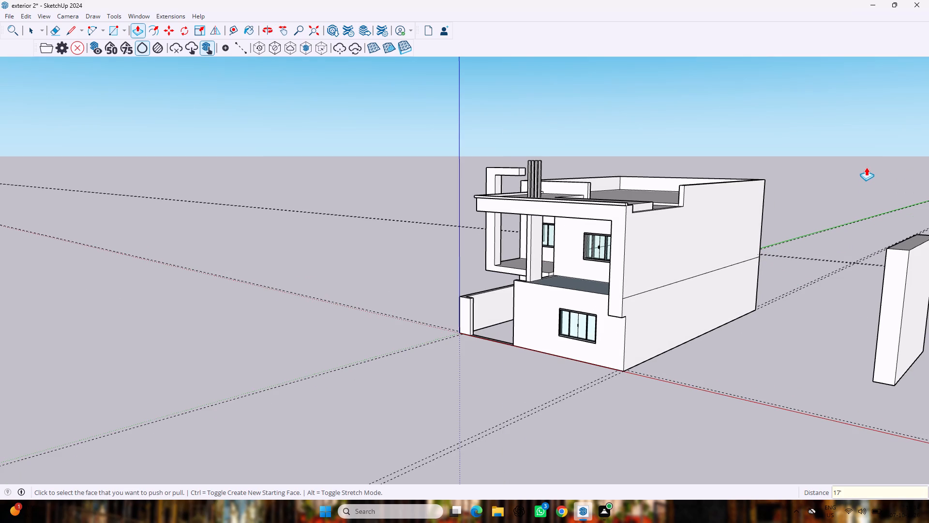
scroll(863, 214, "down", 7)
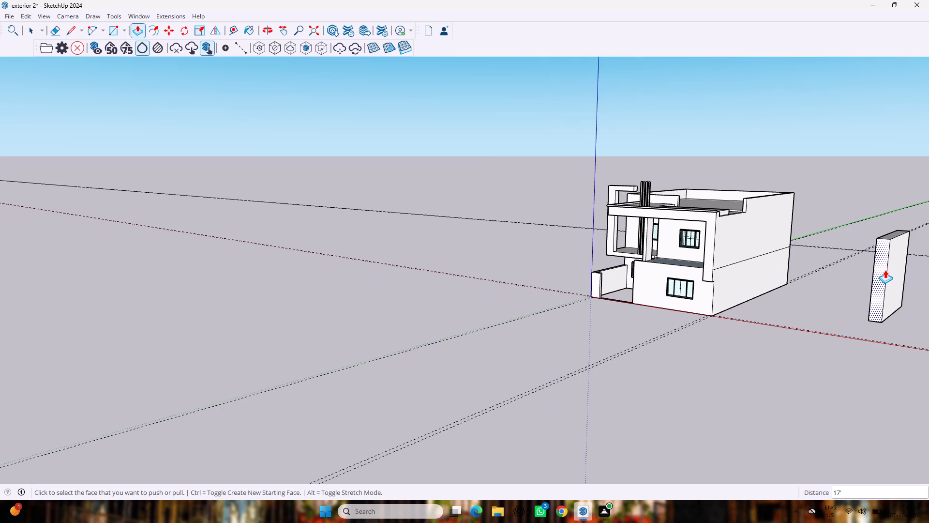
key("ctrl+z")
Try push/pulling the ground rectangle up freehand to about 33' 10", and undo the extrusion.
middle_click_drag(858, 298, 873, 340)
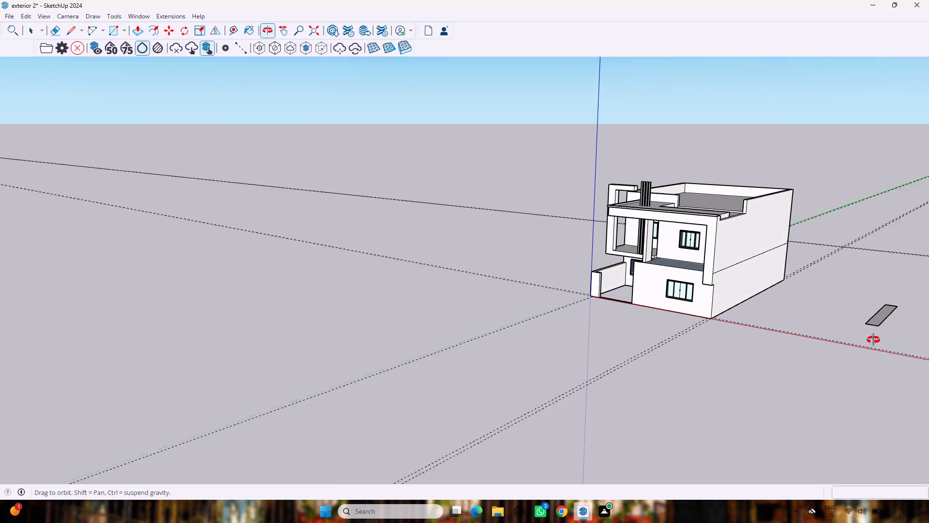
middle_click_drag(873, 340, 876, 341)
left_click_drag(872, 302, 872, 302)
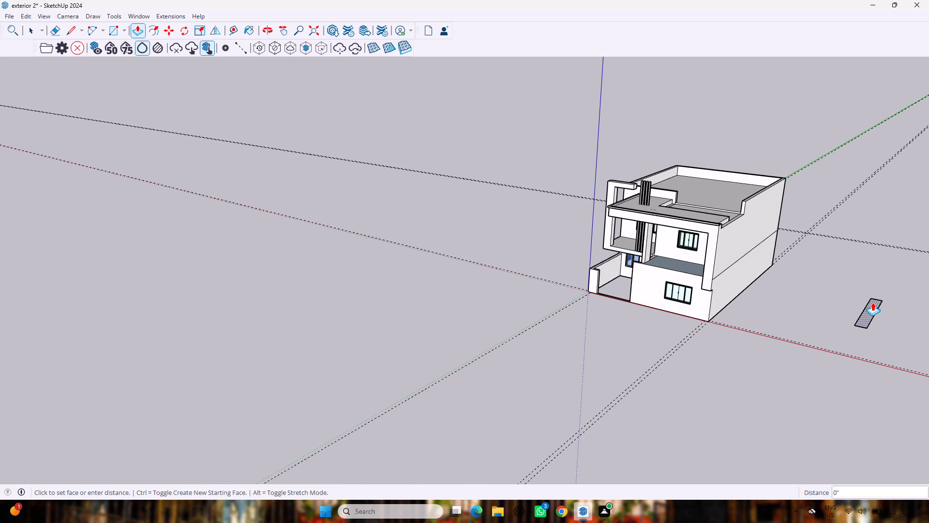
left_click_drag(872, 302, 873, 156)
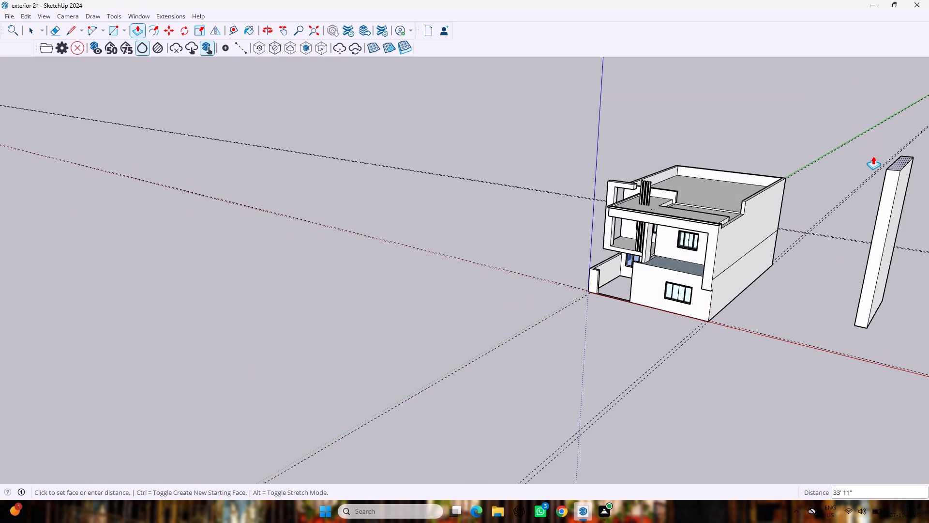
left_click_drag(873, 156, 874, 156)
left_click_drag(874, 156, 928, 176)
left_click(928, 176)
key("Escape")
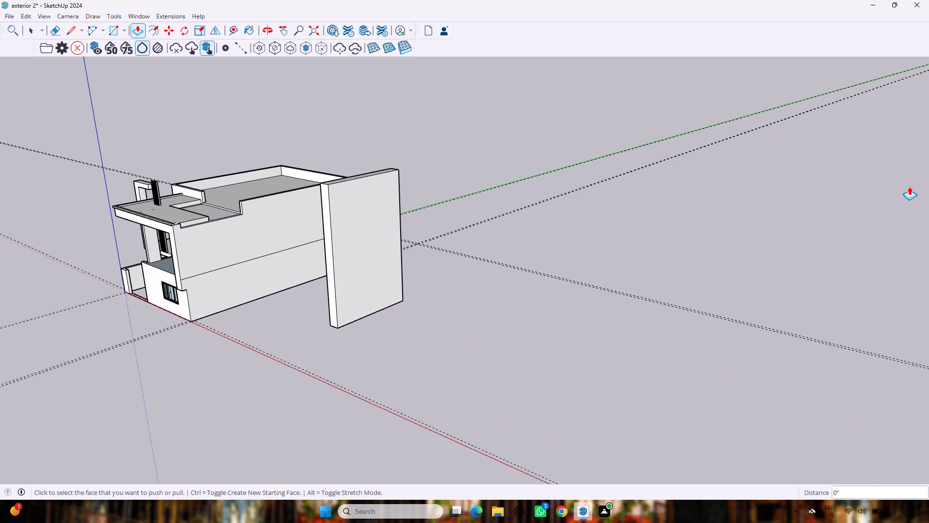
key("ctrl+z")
Push/pull the ground rectangle up 17', and raise its top another 7' into a tall freestanding wall.
middle_click_drag(305, 215, 758, 284)
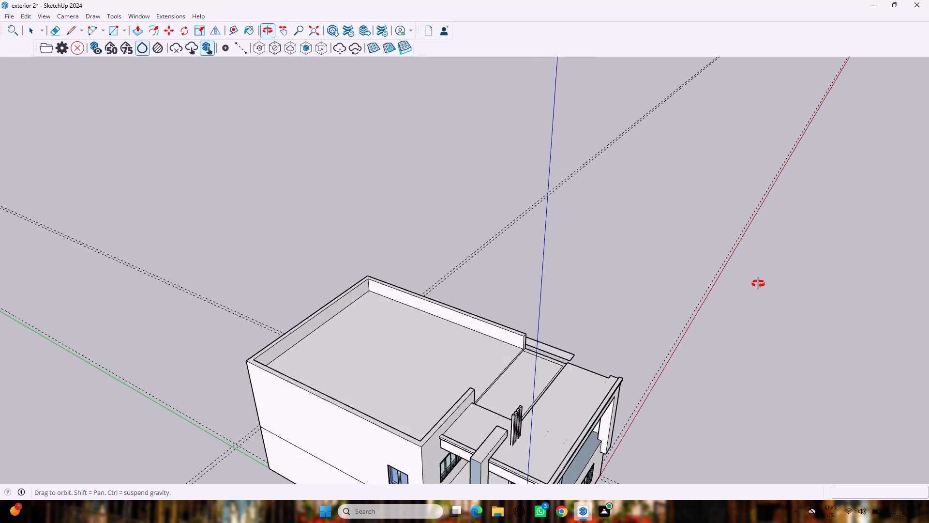
middle_click_drag(758, 284, 751, 279)
middle_click(531, 300)
scroll(531, 301, "up", 6)
middle_click_drag(525, 292, 496, 419)
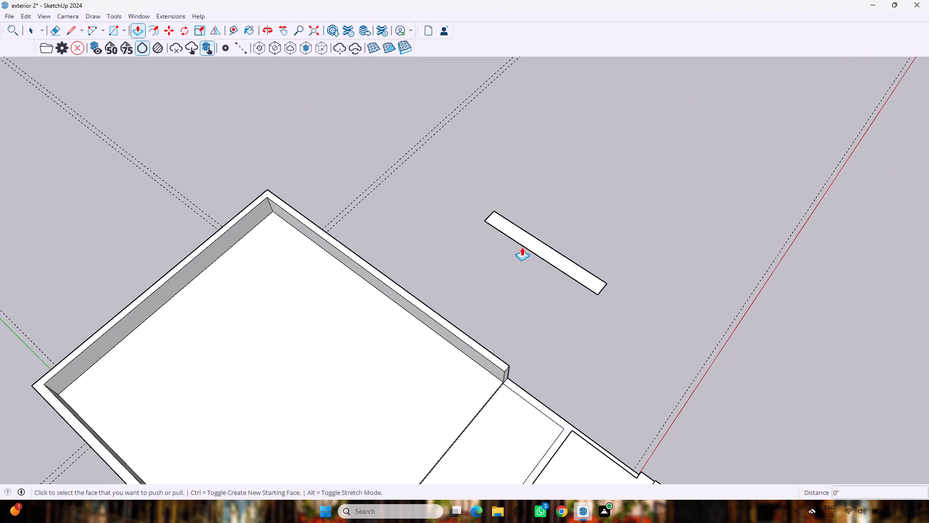
left_click_drag(529, 246, 541, 181)
type("17'")
key("Return")
left_click(541, 181)
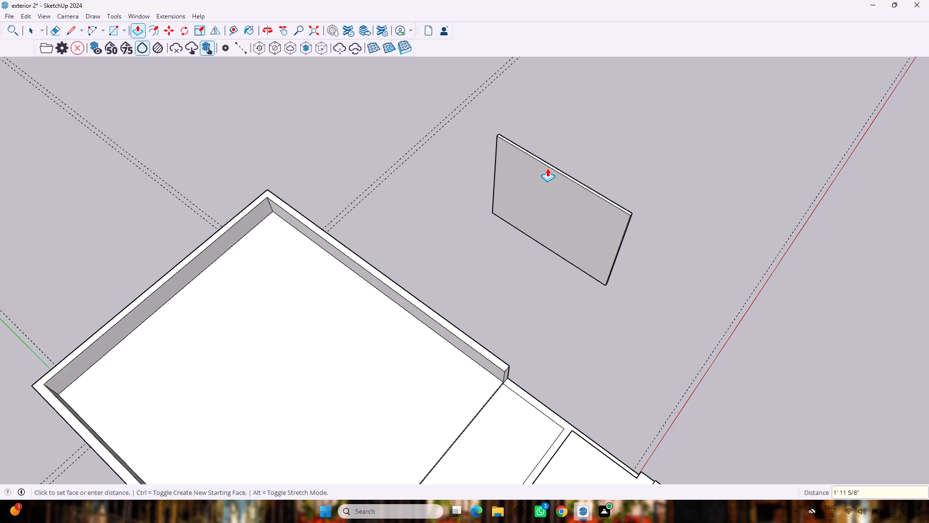
key("Escape")
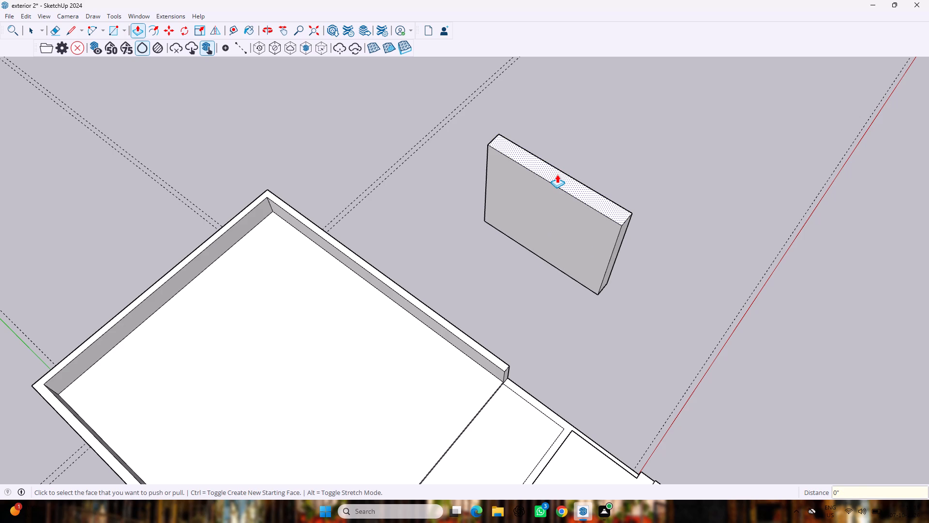
left_click_drag(557, 174, 558, 109)
type("7'")
key("Return")
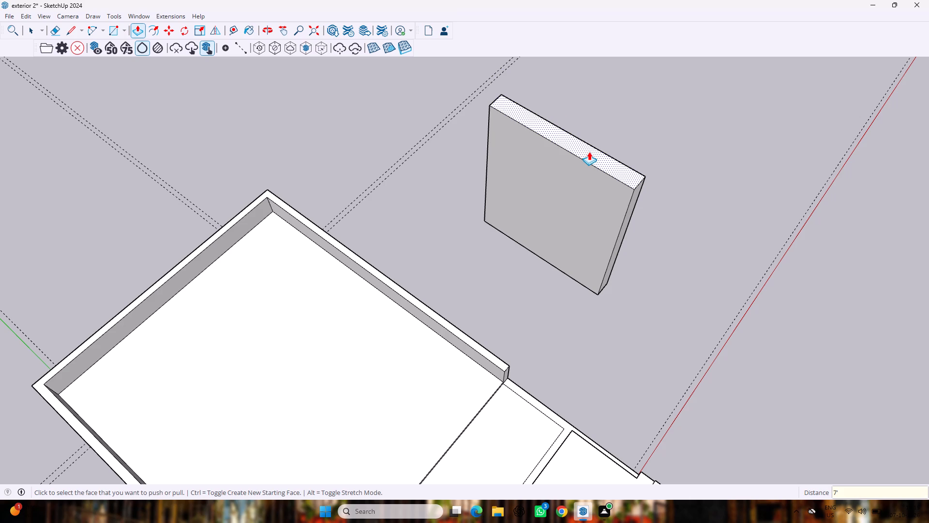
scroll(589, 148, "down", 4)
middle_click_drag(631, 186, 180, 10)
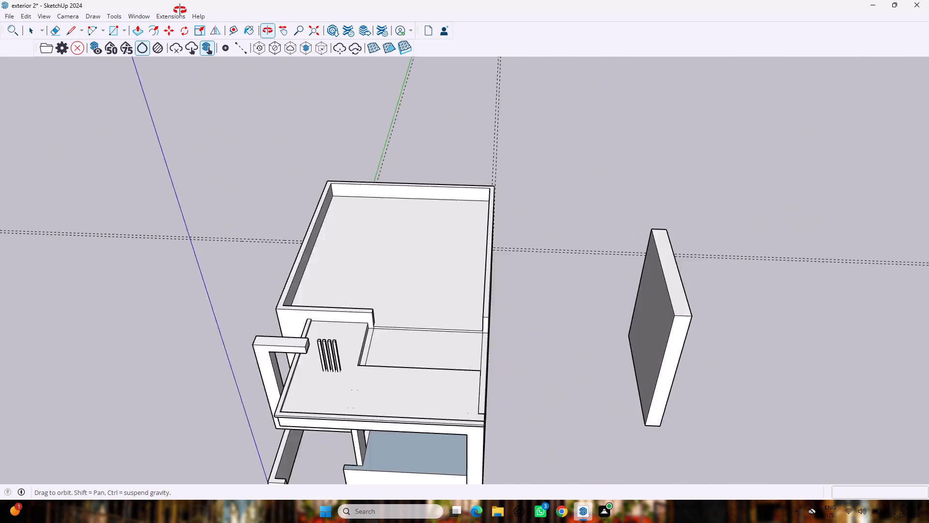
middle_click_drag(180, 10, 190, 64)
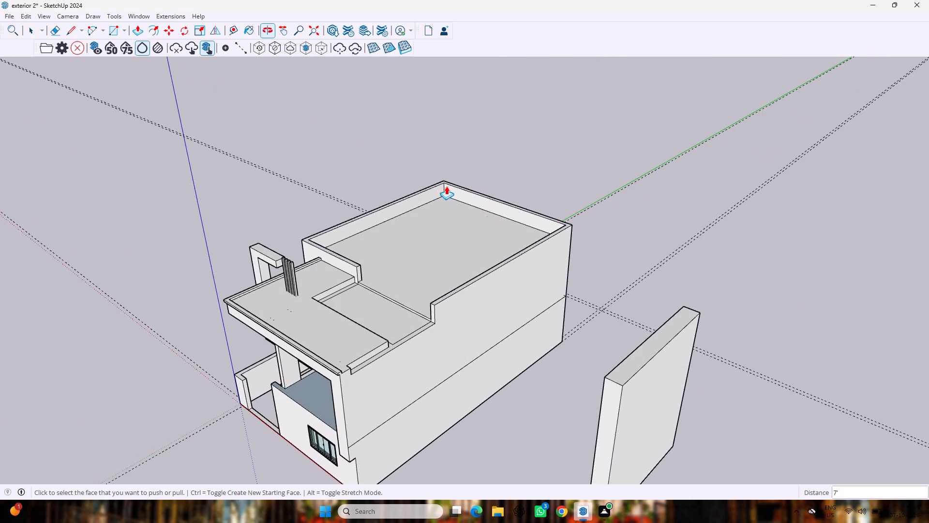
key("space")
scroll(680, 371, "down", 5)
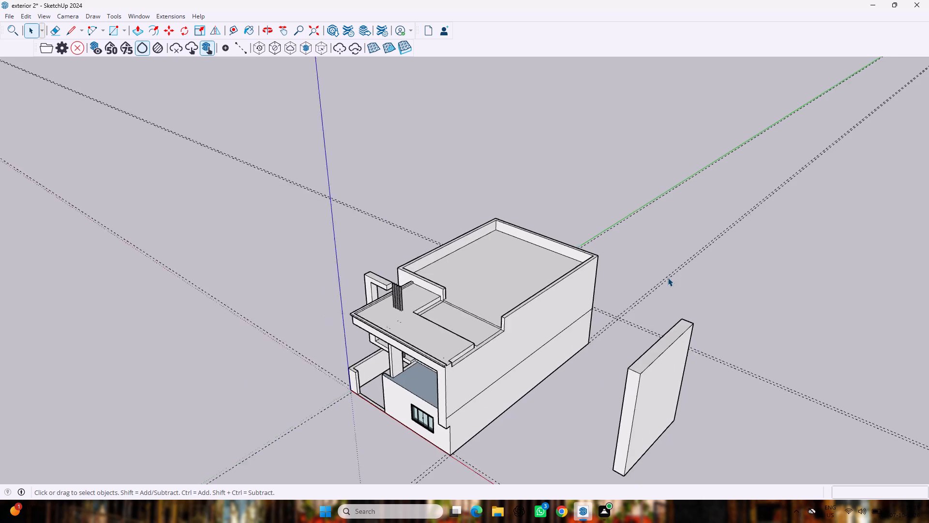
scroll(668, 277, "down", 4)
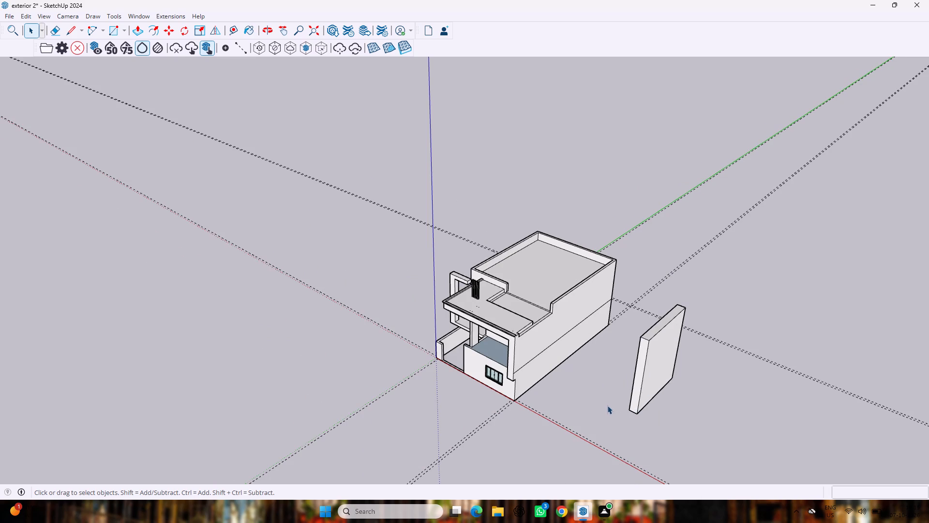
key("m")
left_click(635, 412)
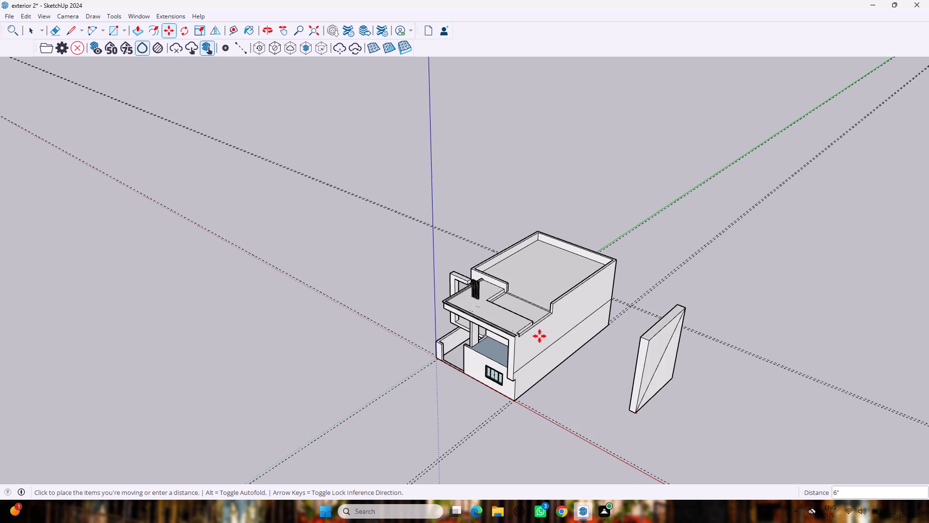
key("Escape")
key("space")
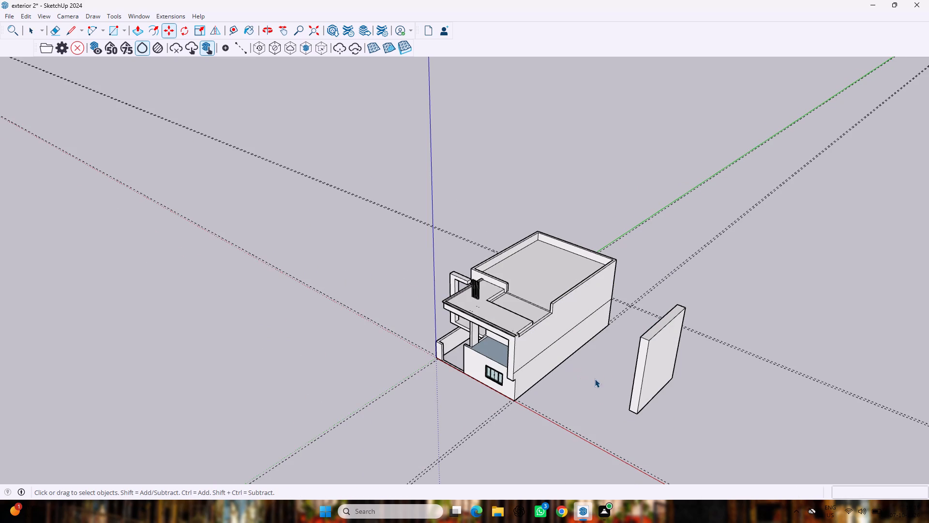
Select all connected geometry of the tall freestanding wall and make it a group.
left_click(655, 386)
double_click(652, 379)
left_click(651, 377)
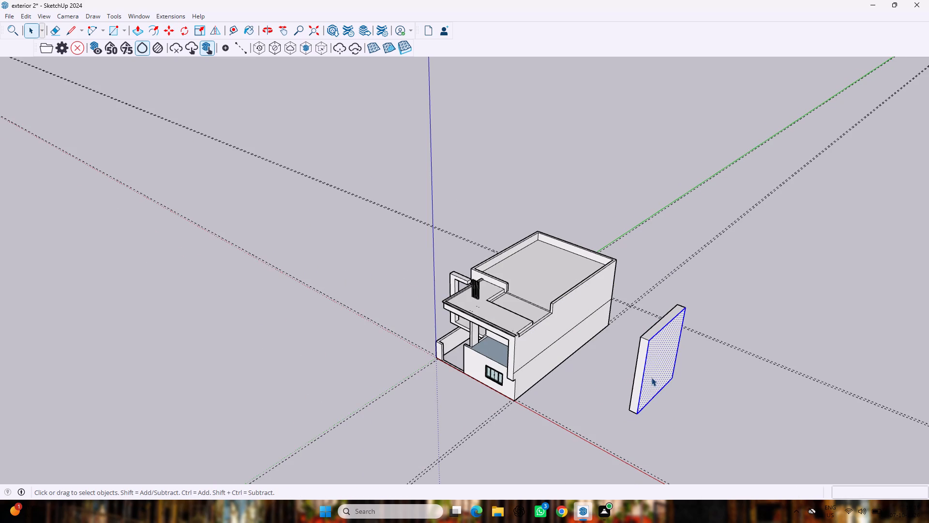
left_click(650, 377)
triple_click(649, 376)
right_click(646, 371)
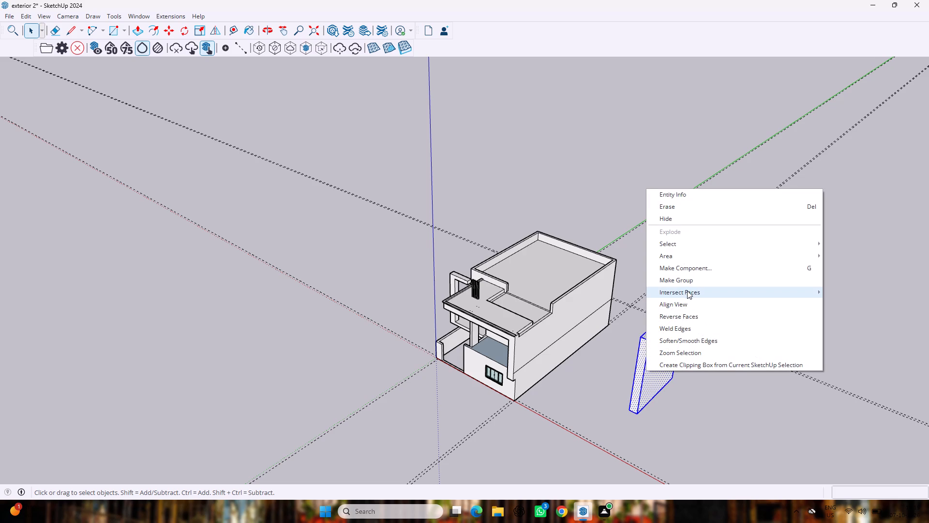
double_click(687, 290)
left_click(687, 285)
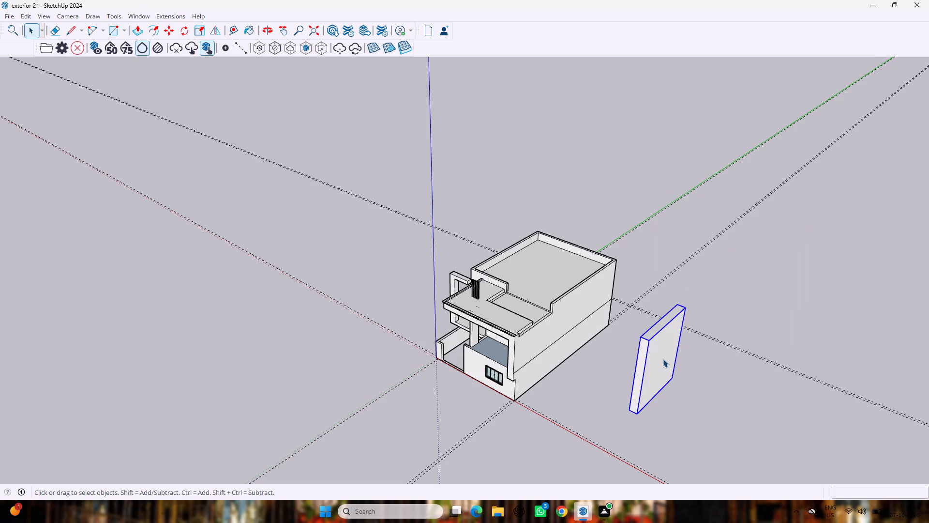
Move the wall group about 59' 3" by its bottom front corner onto the entrance slab's outer front corner beside the corner column.
key("m")
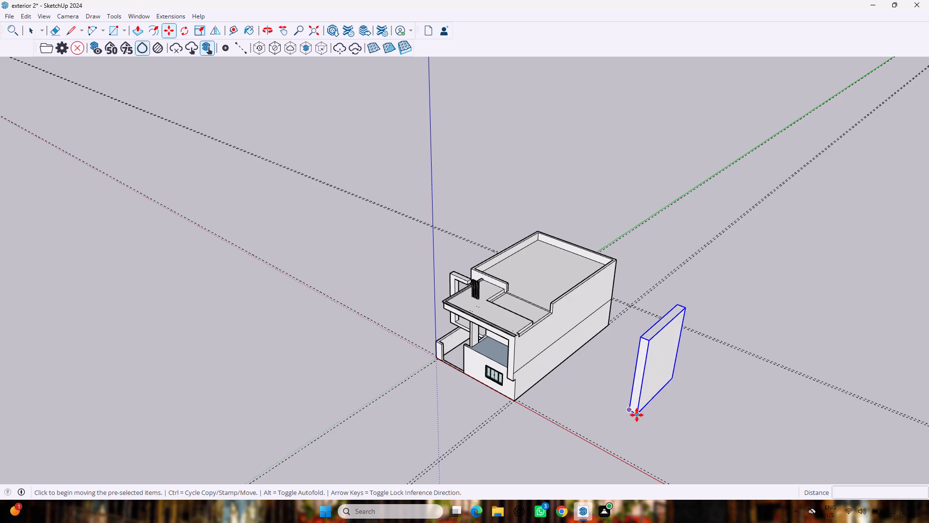
left_click(637, 415)
scroll(378, 237, "down", 4)
middle_click_drag(306, 246, 445, 276)
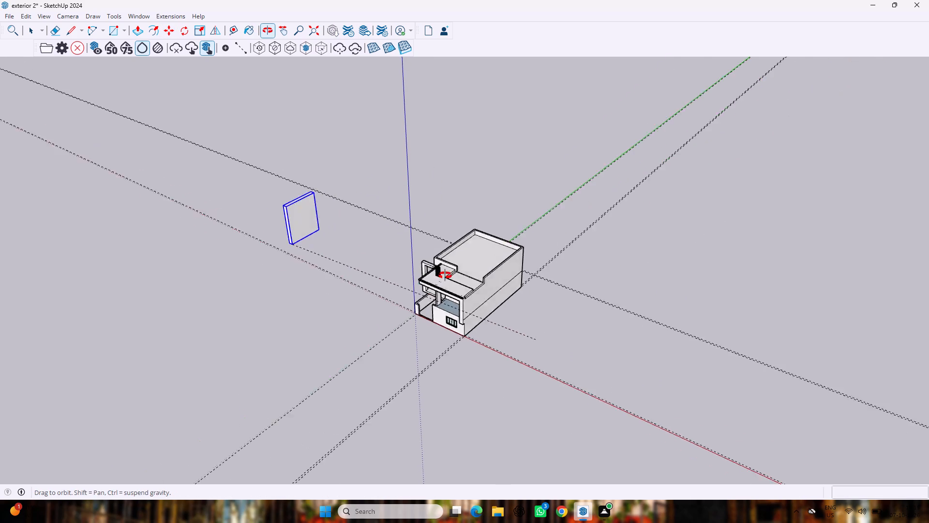
middle_click_drag(445, 276, 680, 220)
scroll(408, 312, "up", 8)
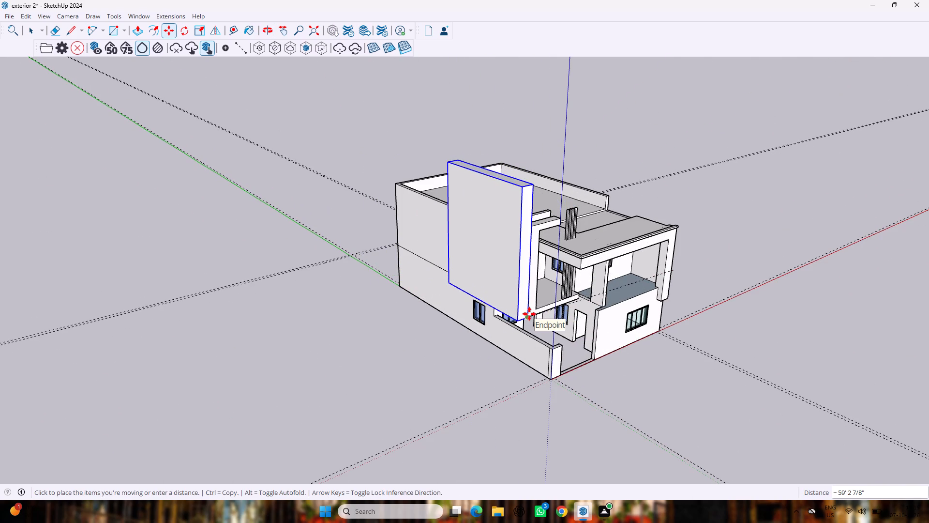
left_click(530, 314)
middle_click_drag(382, 294, 525, 194)
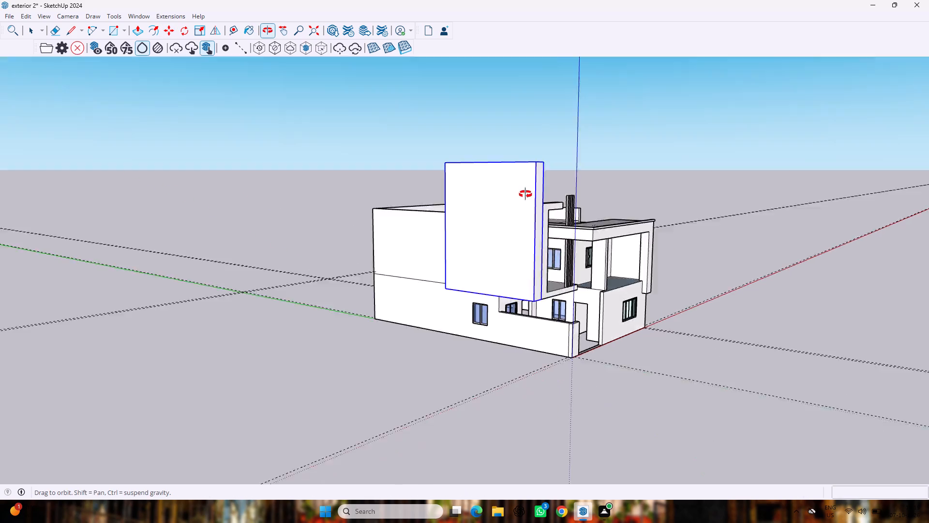
Explode the tall wall group standing beside the corner column.
middle_click_drag(525, 194, 604, 191)
key("p")
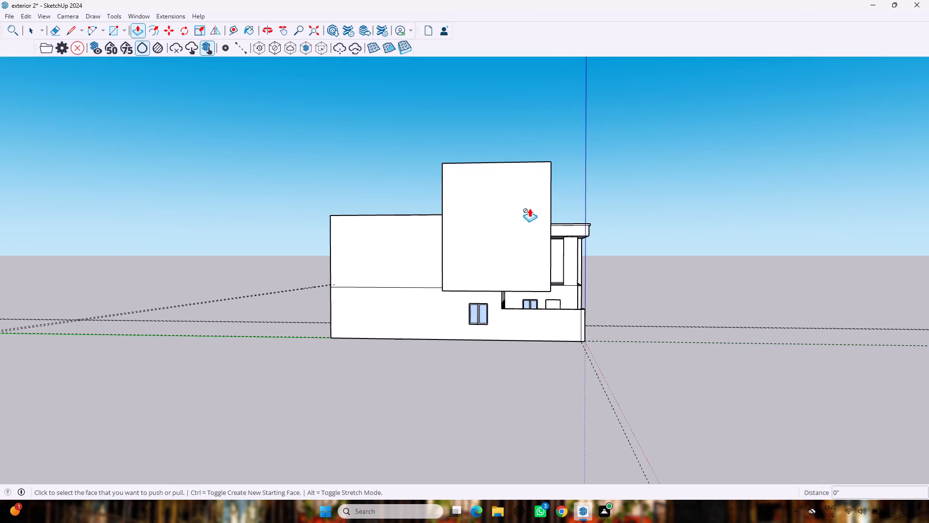
middle_click_drag(230, 221, 566, 302)
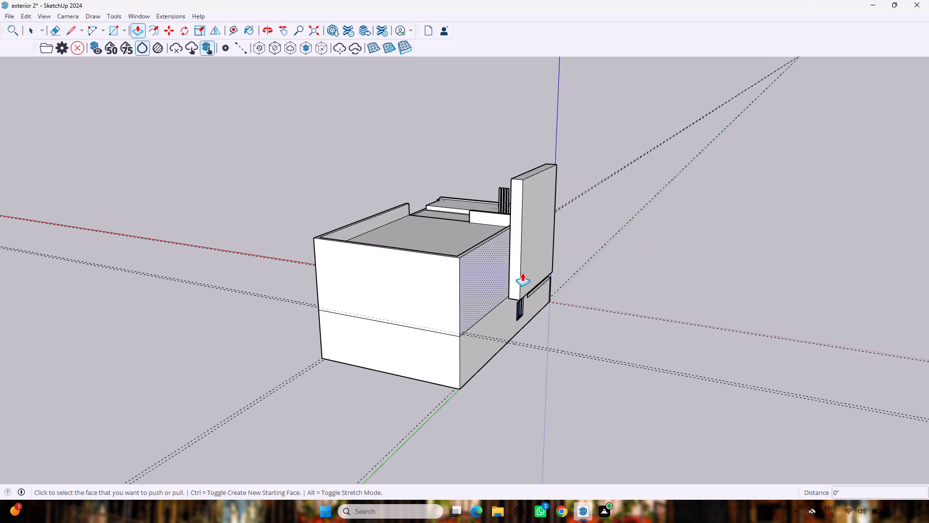
key("space")
left_click(529, 269)
right_click(528, 266)
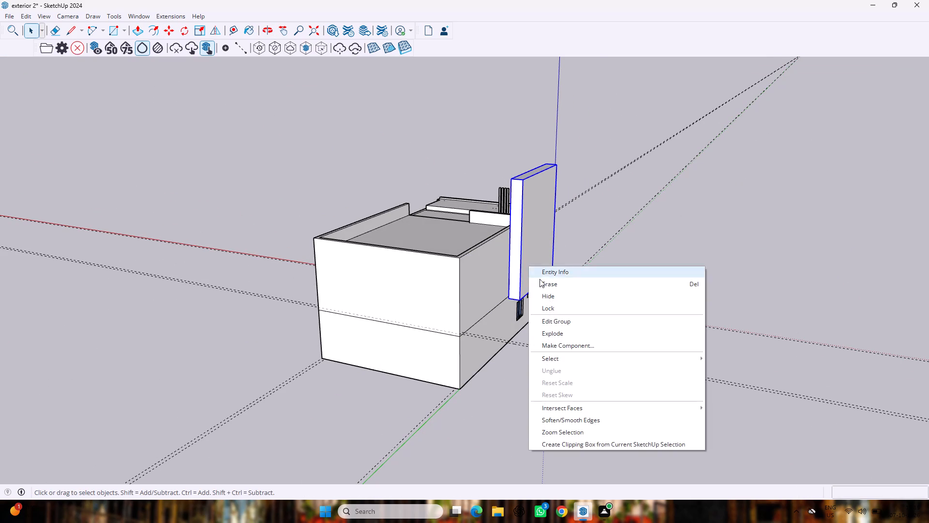
left_click(558, 331)
Narrow the tall wall into a slim pillar by push/pulling its rear end face inward in successive pulls, the last about 7' 8".
key("p")
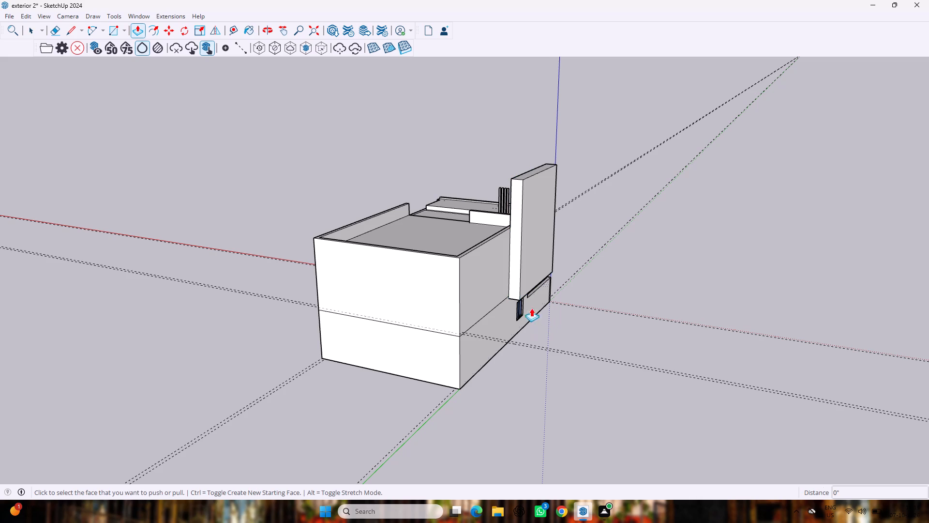
left_click_drag(511, 263, 524, 254)
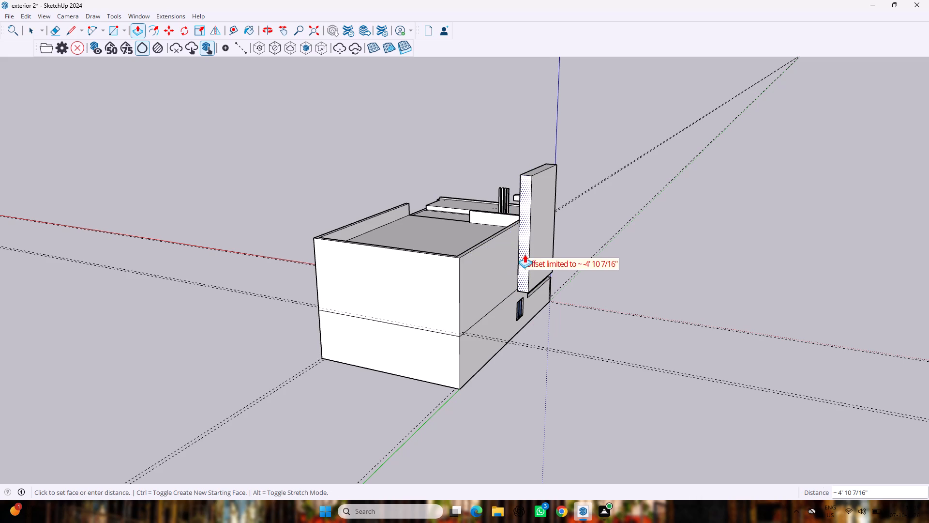
left_click_drag(524, 254, 533, 249)
left_click_drag(524, 250, 539, 241)
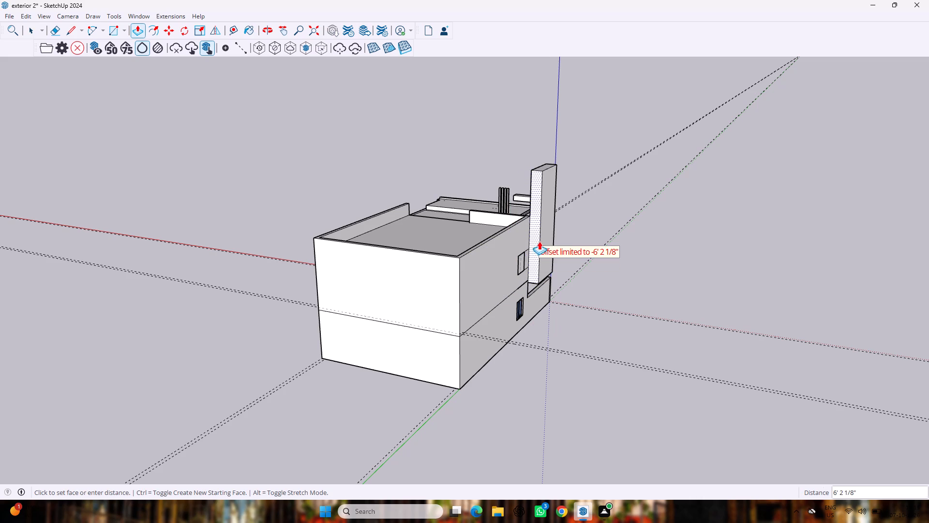
left_click_drag(539, 241, 545, 237)
left_click_drag(536, 238, 548, 226)
Erase the dividing lines and top edge of the blank face closing off the upper terrace's side behind the pillar.
middle_click_drag(599, 221, 595, 321)
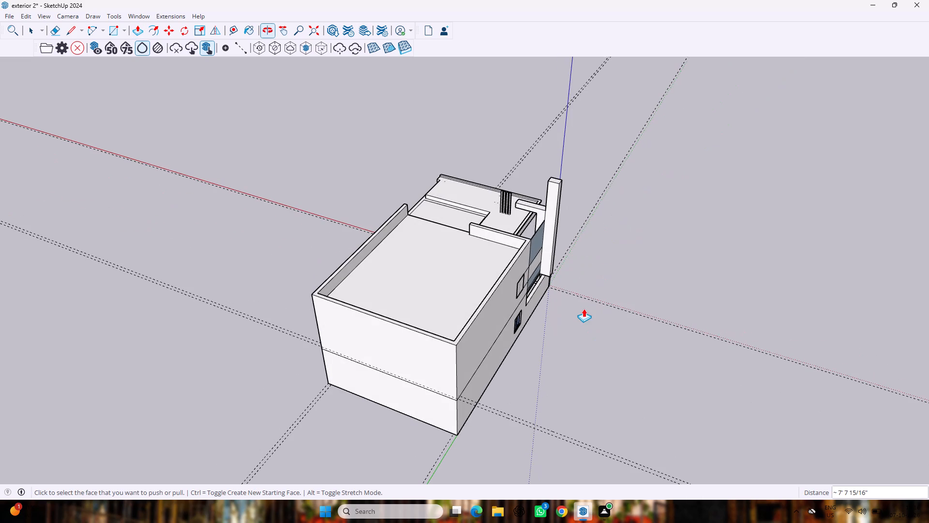
middle_click_drag(580, 269, 464, 219)
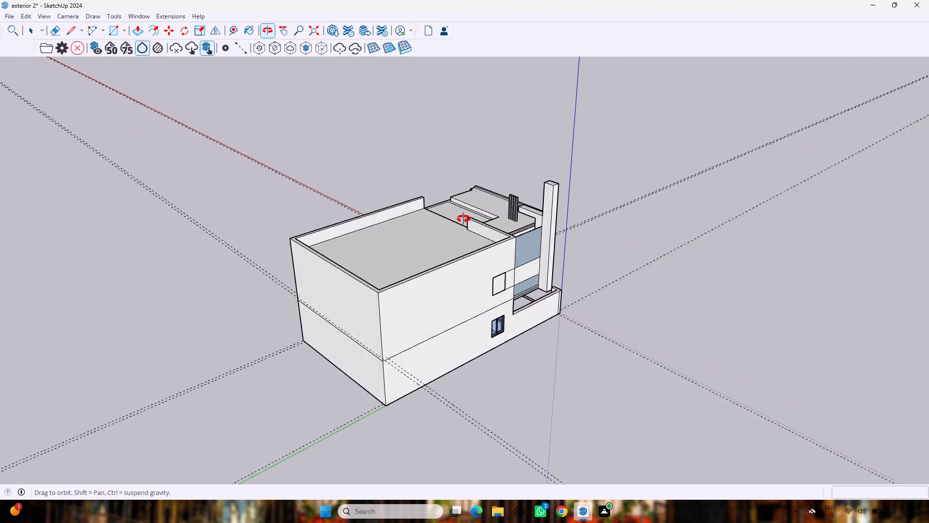
middle_click_drag(464, 219, 459, 219)
scroll(488, 246, "up", 2)
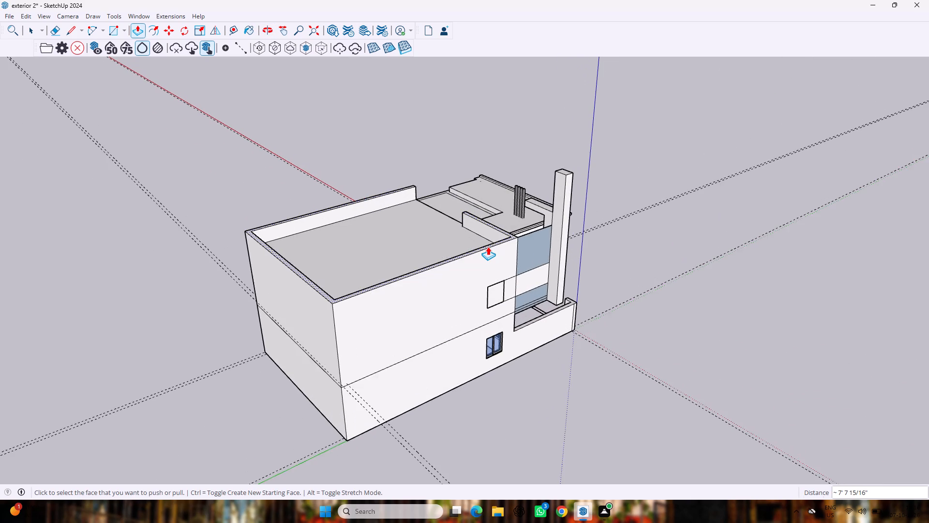
scroll(488, 246, "up", 2)
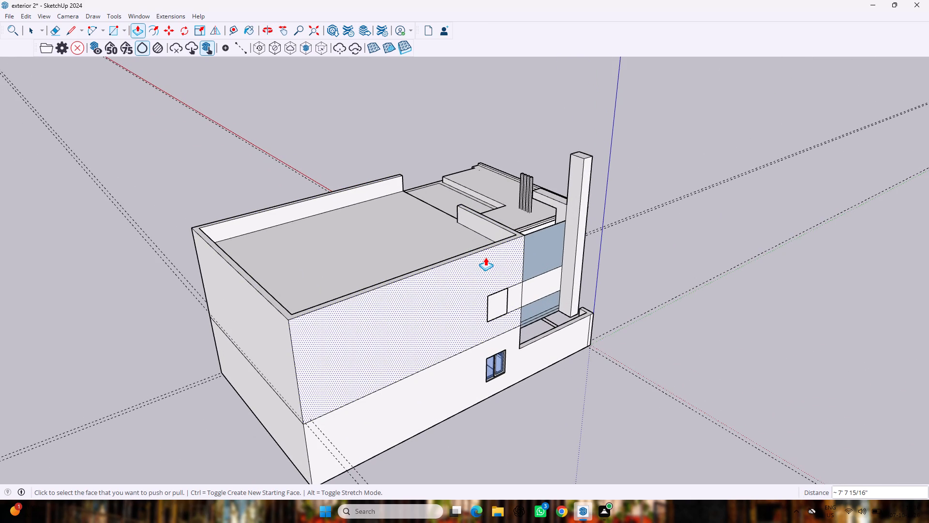
key("space")
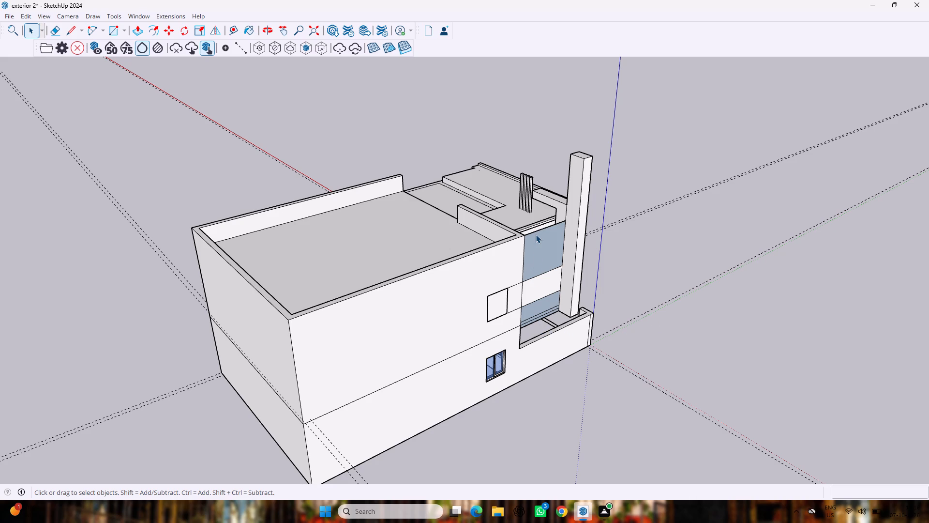
left_click_drag(536, 234, 536, 255)
key("e")
scroll(545, 273, "up", 5)
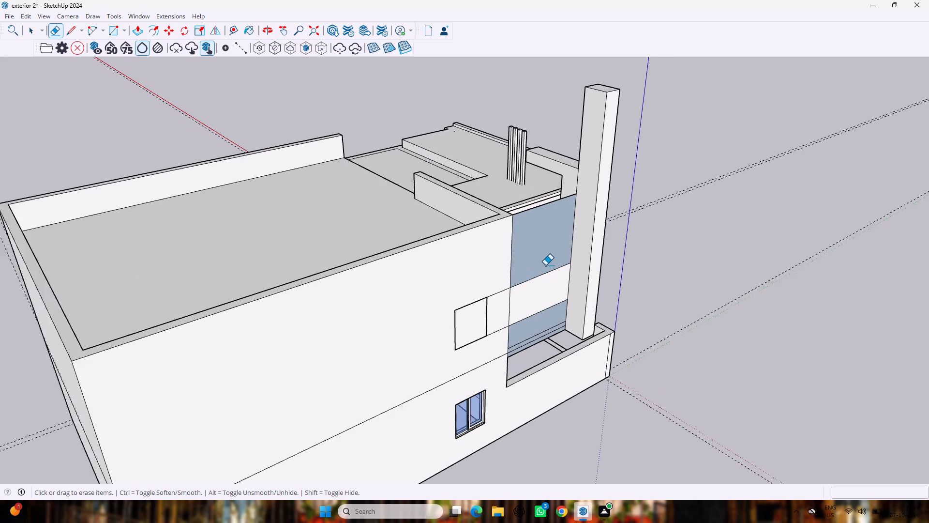
left_click_drag(539, 277, 542, 318)
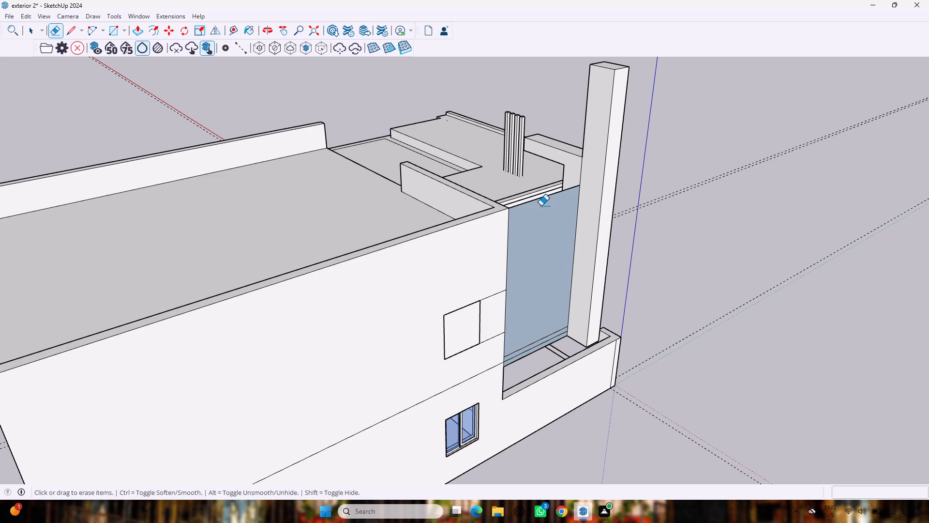
left_click_drag(541, 197, 541, 204)
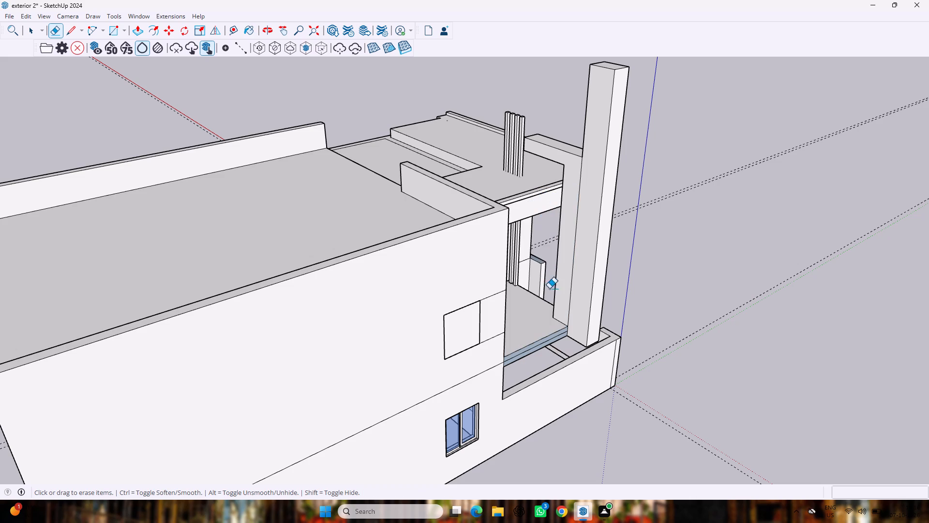
Erase the two stray horizontal lines between the upper side wall's window outline and the wall corner.
left_click_drag(488, 287, 496, 344)
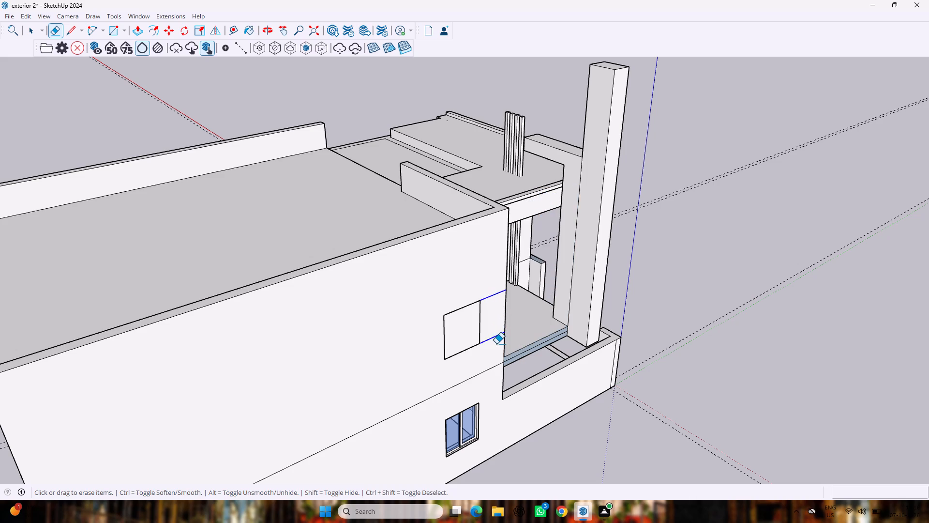
left_click_drag(496, 344, 496, 344)
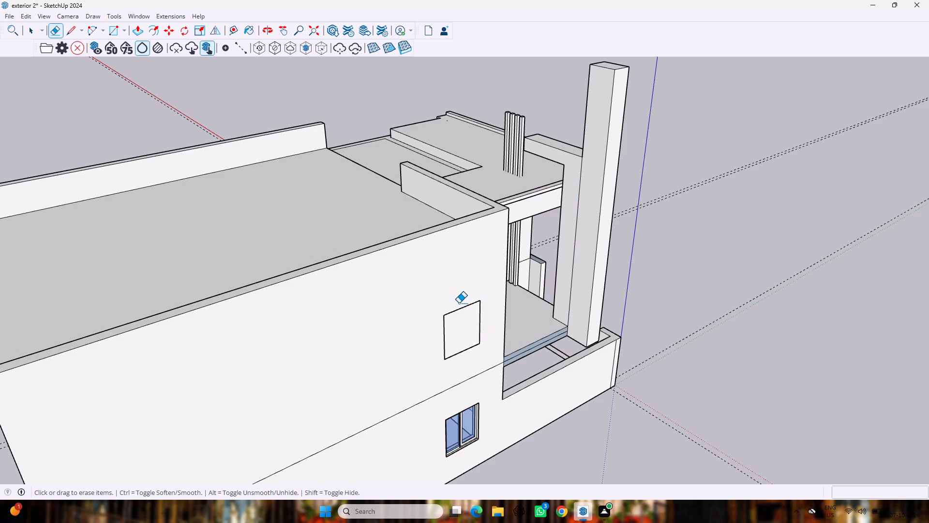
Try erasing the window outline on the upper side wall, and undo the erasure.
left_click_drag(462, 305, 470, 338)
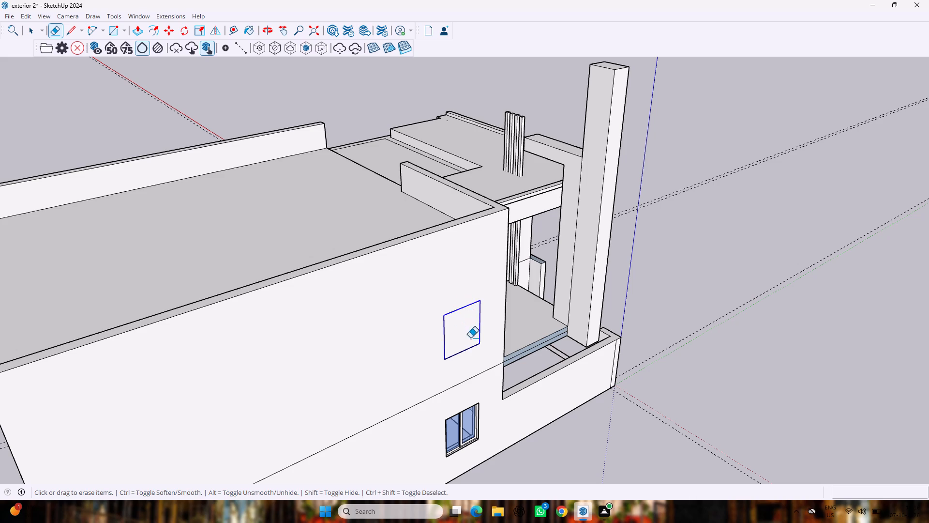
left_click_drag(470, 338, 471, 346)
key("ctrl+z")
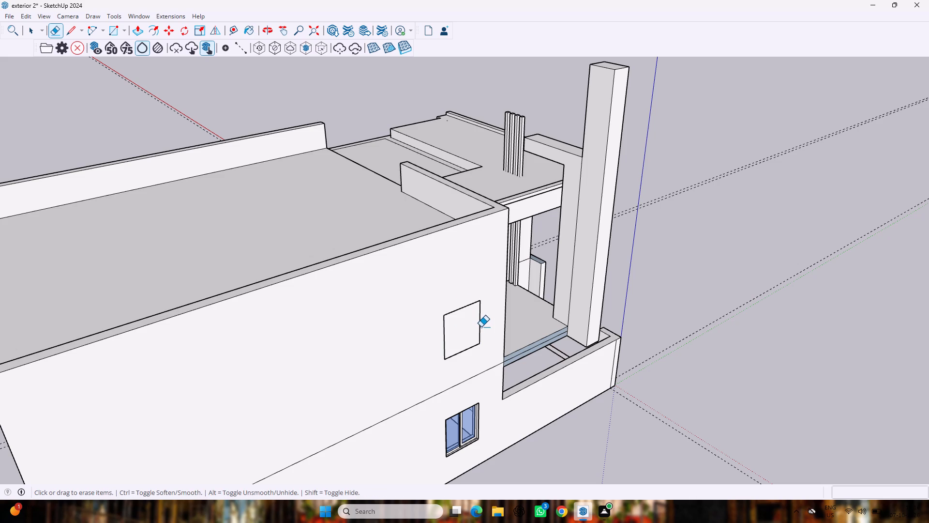
Push/pull the blank window rectangle on the upper side wall inward about 3' 3" to expose the window behind it.
middle_click_drag(655, 236, 655, 244)
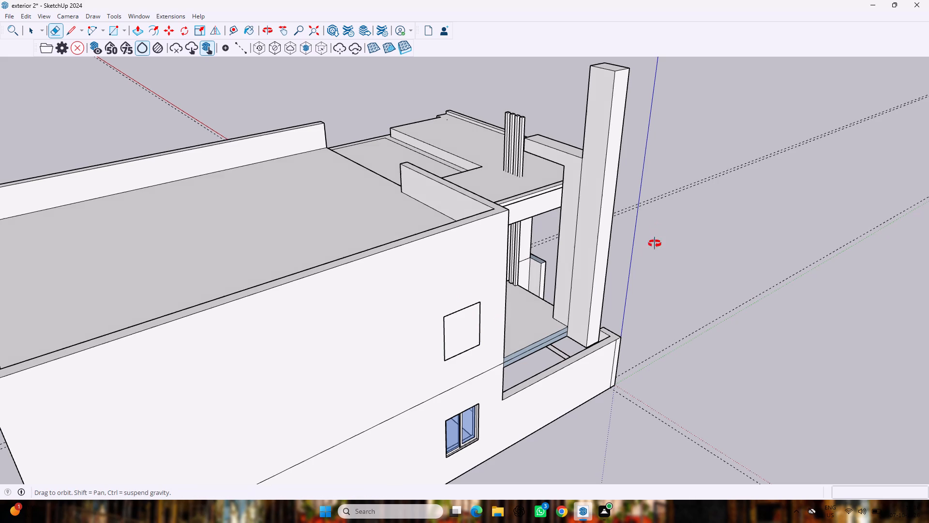
middle_click_drag(655, 244, 450, 397)
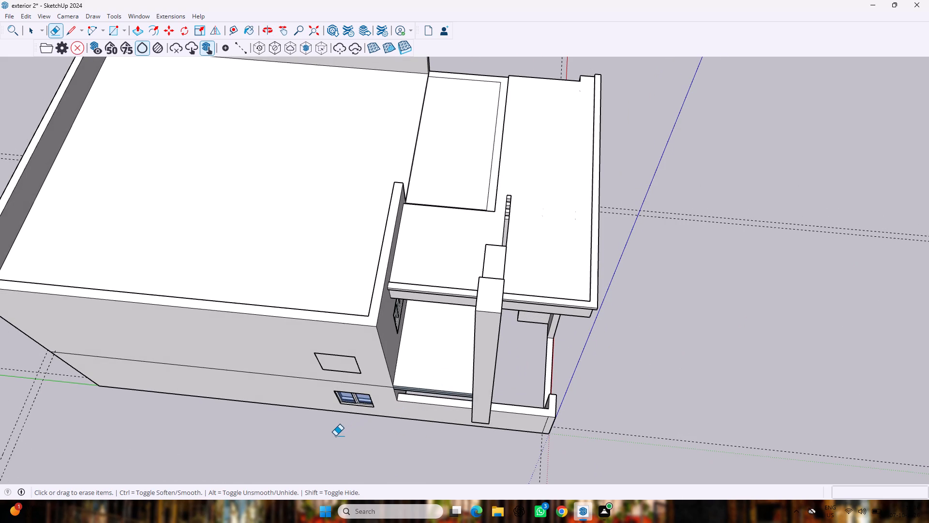
key("space")
middle_click_drag(328, 437, 343, 409)
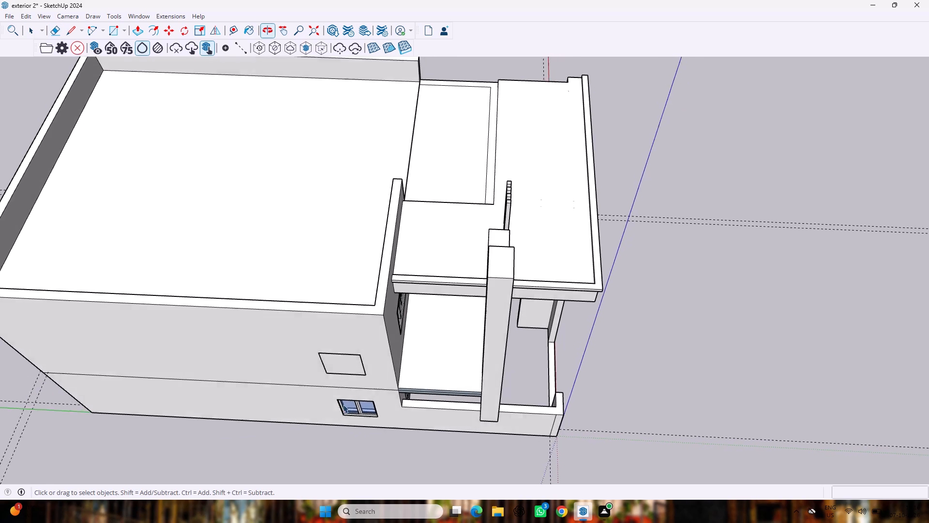
scroll(343, 409, "up", 2)
scroll(326, 450, "up", 2)
key("p")
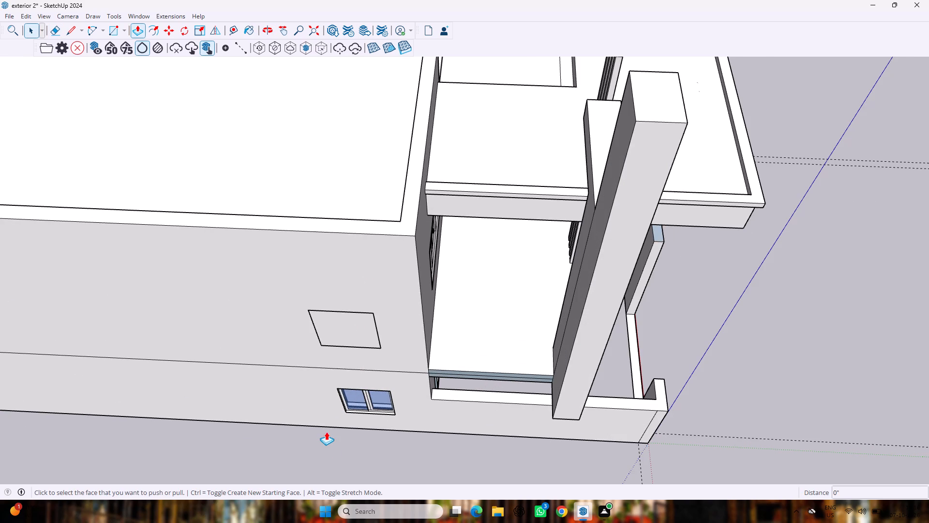
left_click_drag(353, 327, 370, 280)
scroll(499, 328, "up", 1)
middle_click_drag(500, 328, 482, 227)
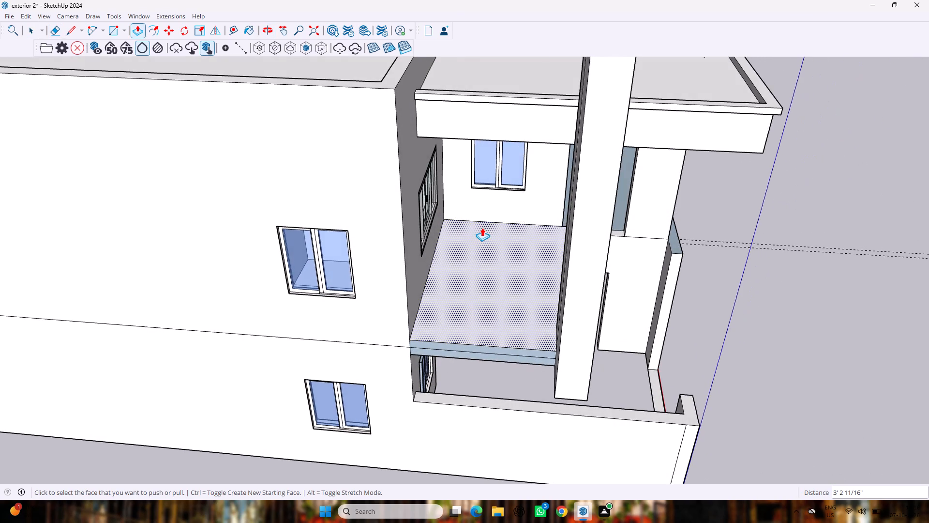
Push/pull the tall pillar's outer side face inward about 1' 1" to make it thinner.
scroll(482, 228, "down", 3)
middle_click_drag(399, 170, 208, 141)
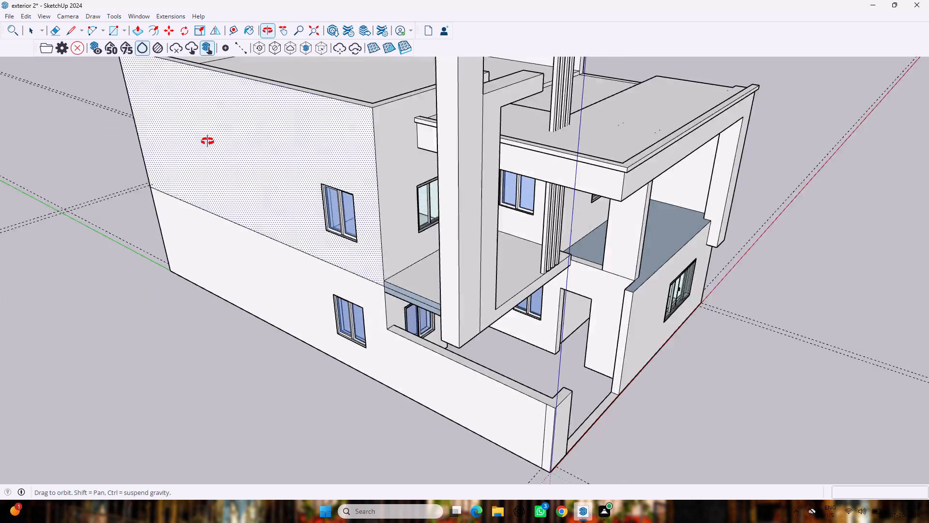
middle_click_drag(208, 141, 380, 114)
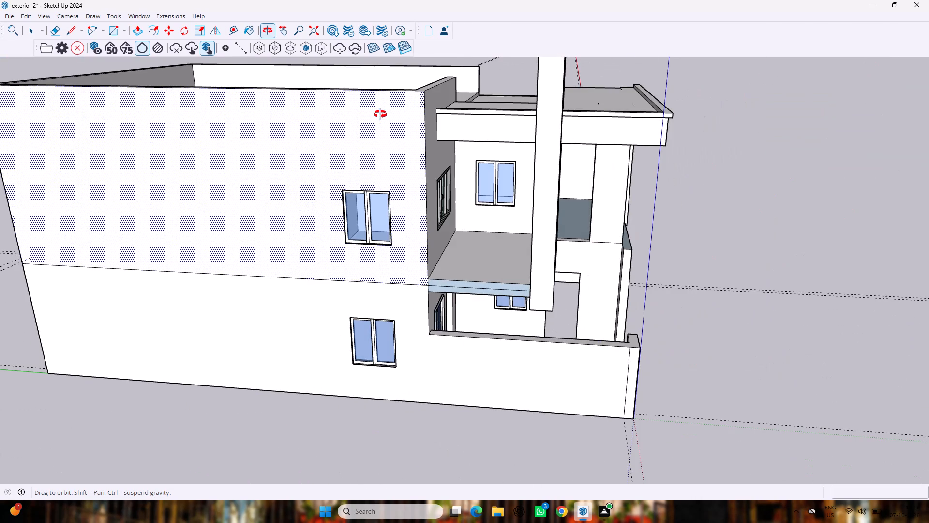
middle_click_drag(380, 114, 380, 114)
key("space")
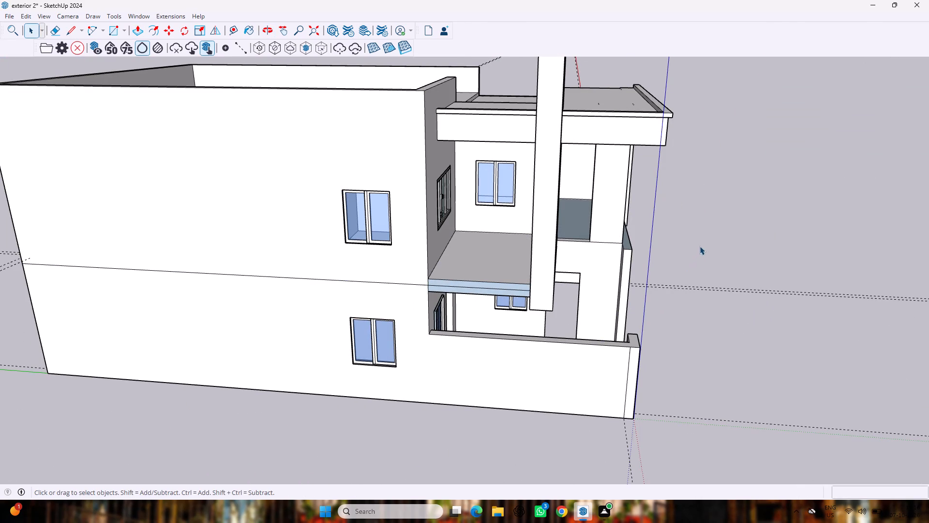
middle_click_drag(700, 246, 514, 216)
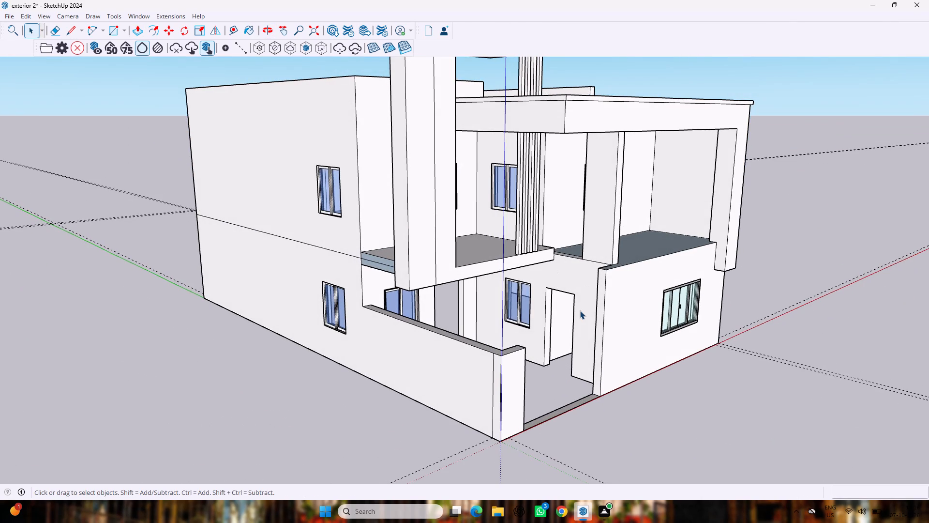
key("p")
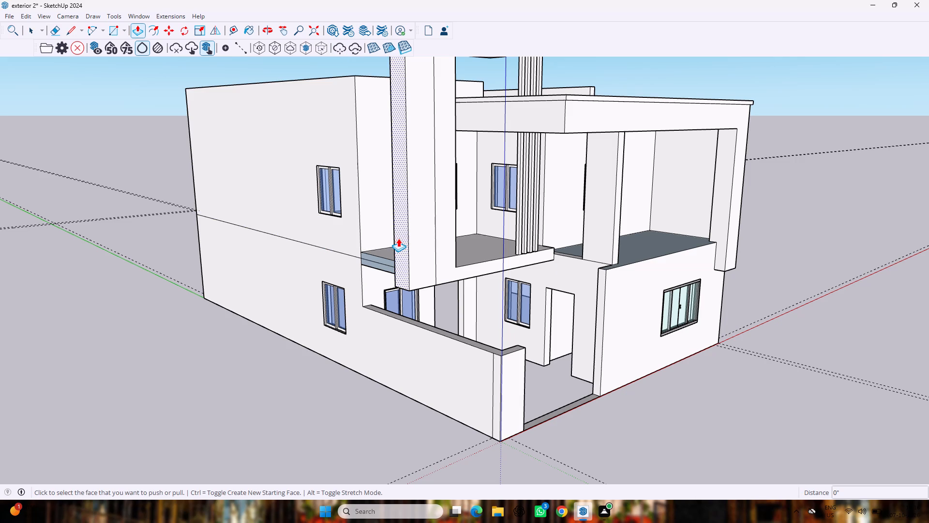
left_click_drag(399, 238, 407, 234)
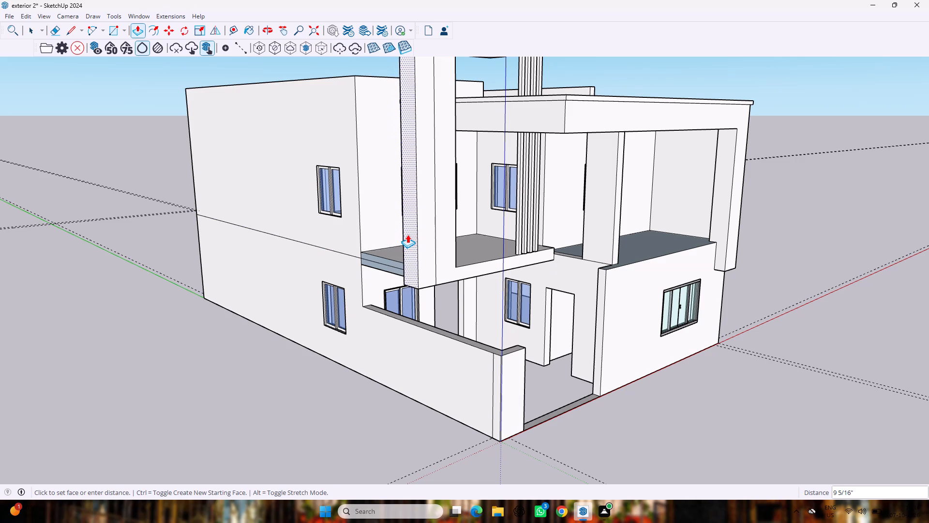
left_click_drag(407, 234, 411, 233)
Push/pull the tall pillar's rear face outward about 2' 10" toward the back of the house.
middle_click_drag(370, 205, 693, 305)
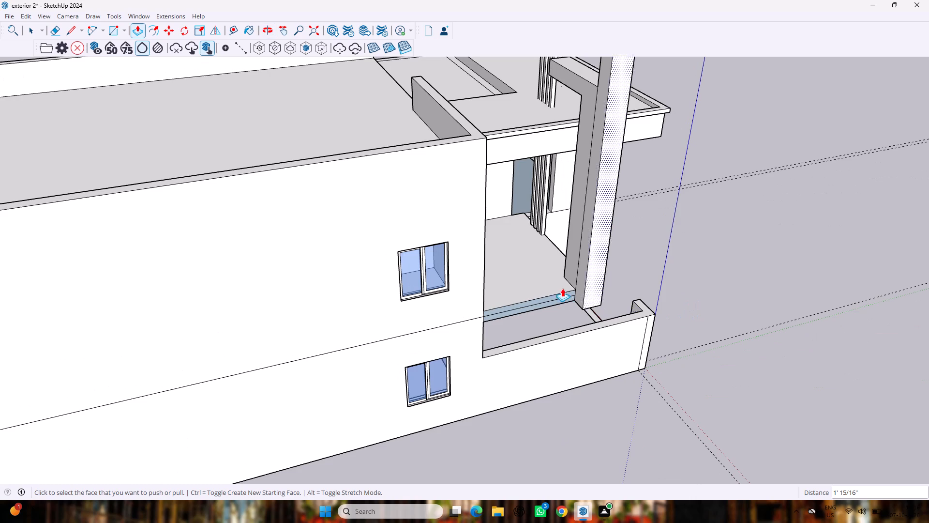
left_click(587, 277)
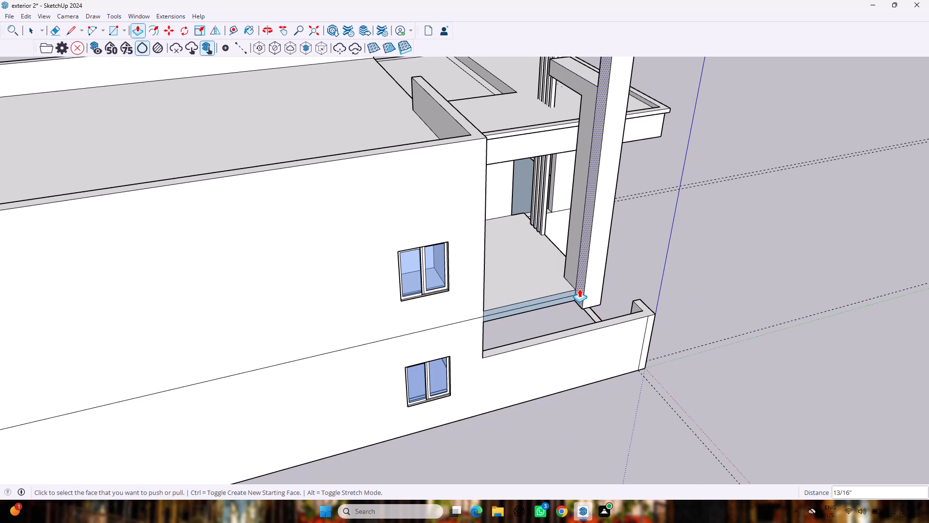
left_click_drag(579, 289, 548, 306)
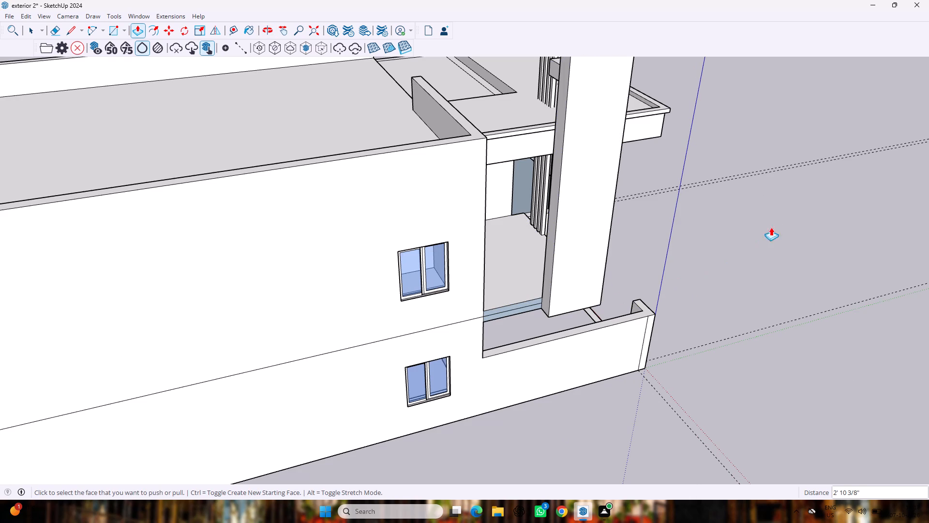
Push/pull the tall pillar's top face down about 4' 2" to shorten it.
middle_click_drag(784, 214, 415, 254)
middle_click(415, 254)
middle_click(415, 254)
scroll(415, 254, "down", 6)
middle_click(415, 254)
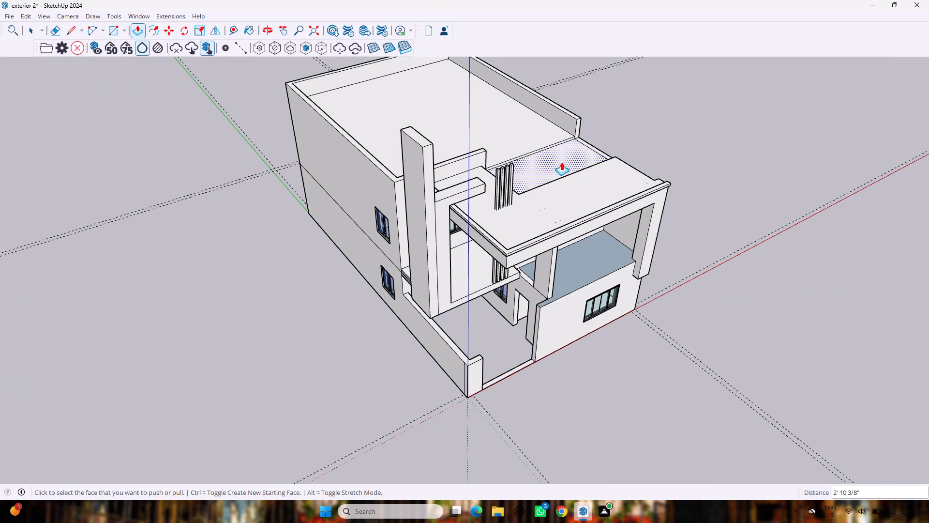
middle_click_drag(578, 178, 513, 215)
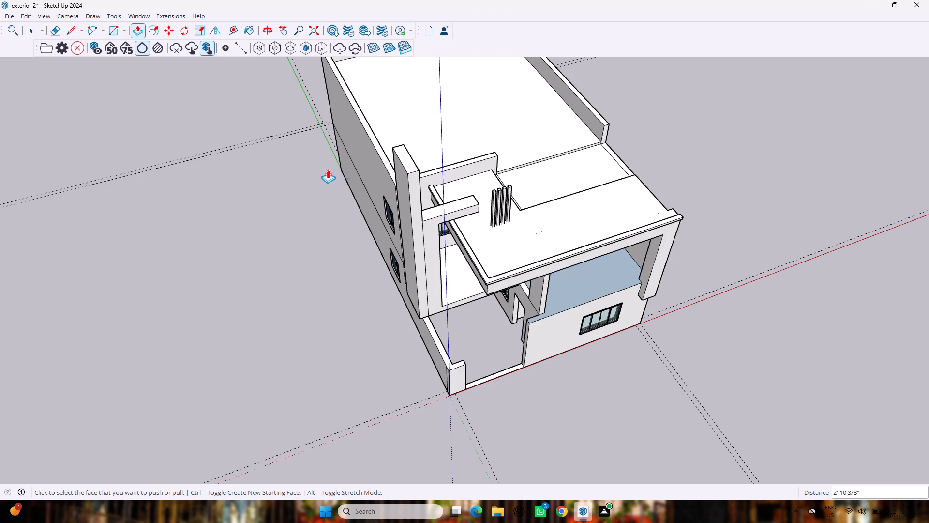
left_click_drag(406, 160, 412, 177)
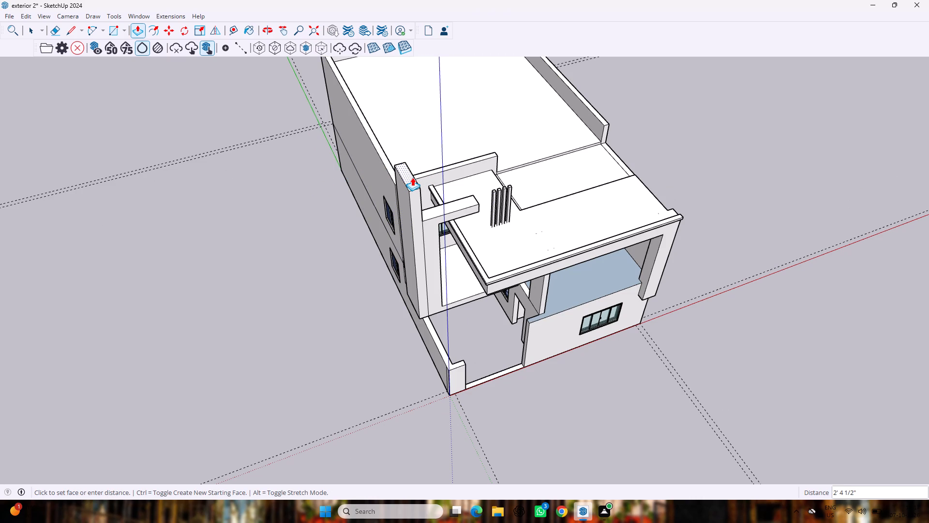
left_click_drag(412, 177, 415, 190)
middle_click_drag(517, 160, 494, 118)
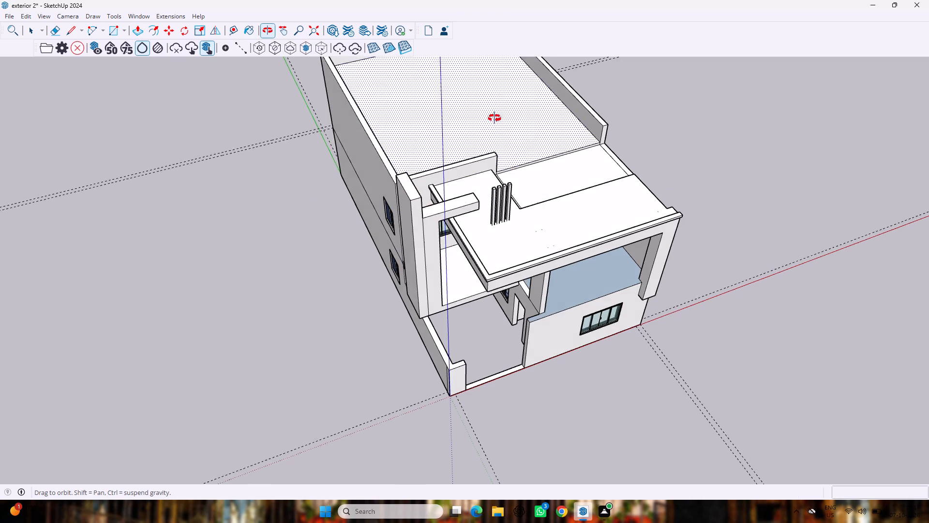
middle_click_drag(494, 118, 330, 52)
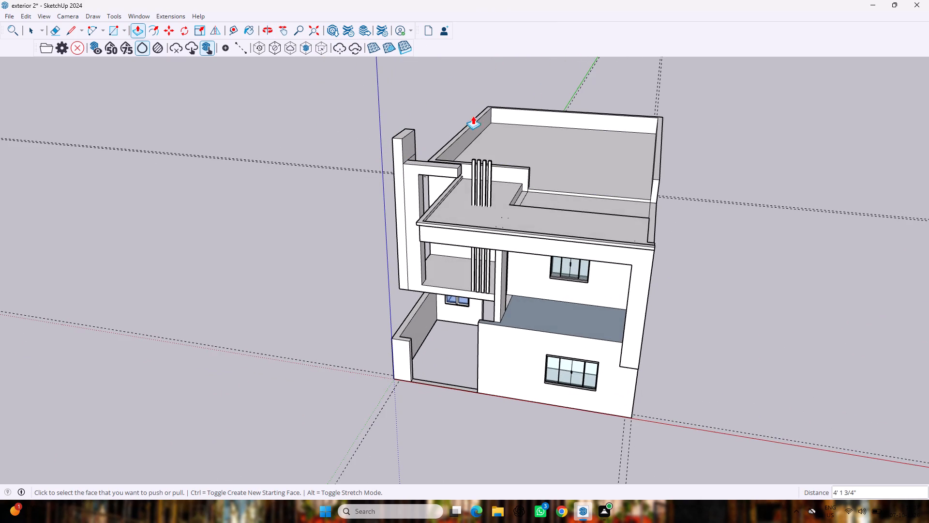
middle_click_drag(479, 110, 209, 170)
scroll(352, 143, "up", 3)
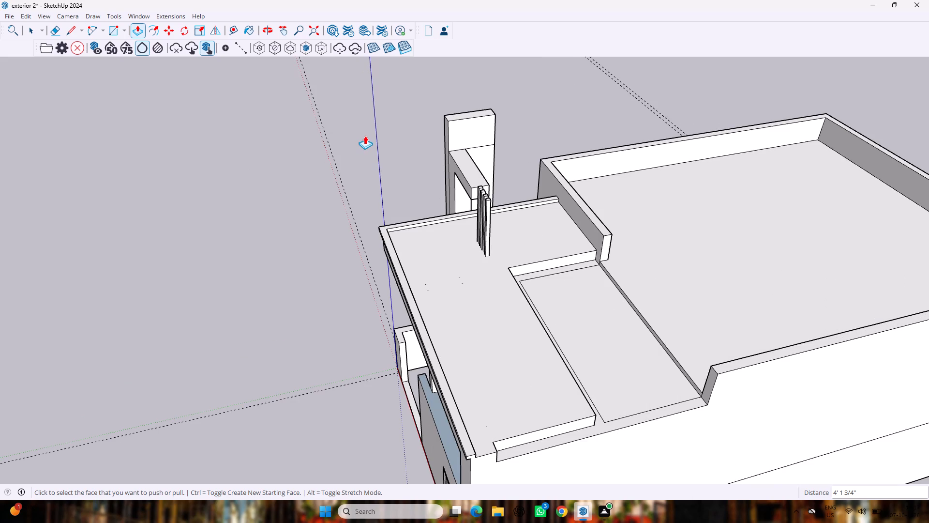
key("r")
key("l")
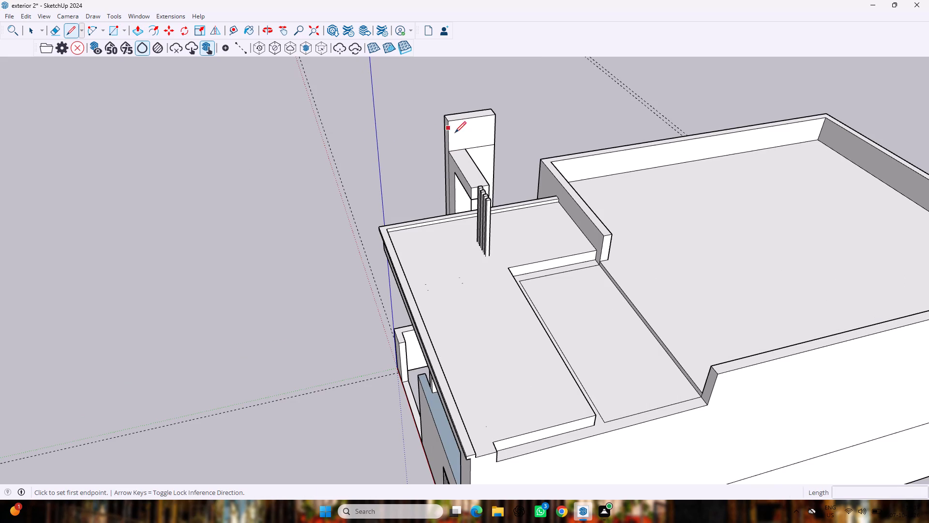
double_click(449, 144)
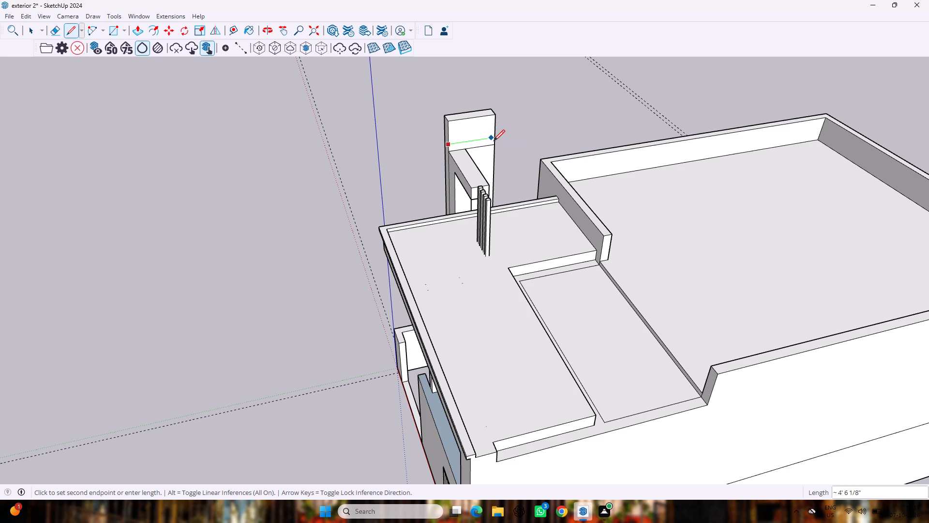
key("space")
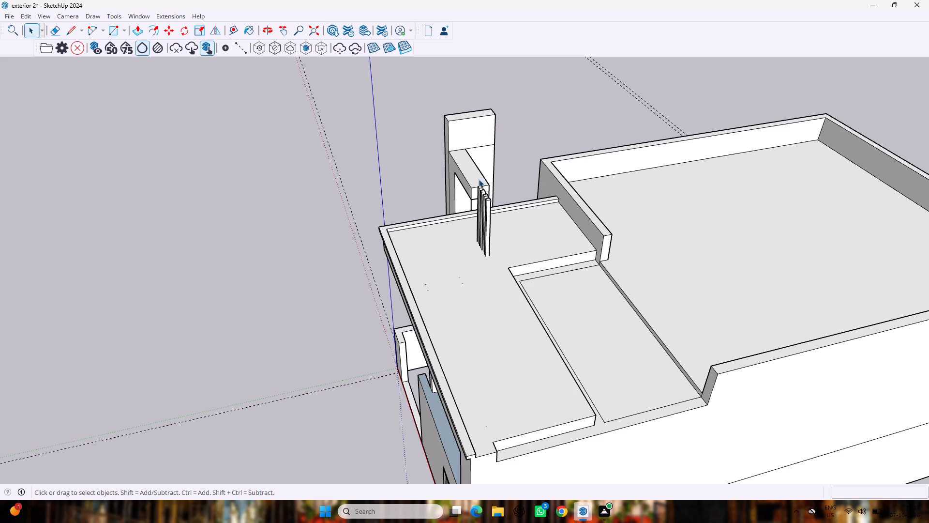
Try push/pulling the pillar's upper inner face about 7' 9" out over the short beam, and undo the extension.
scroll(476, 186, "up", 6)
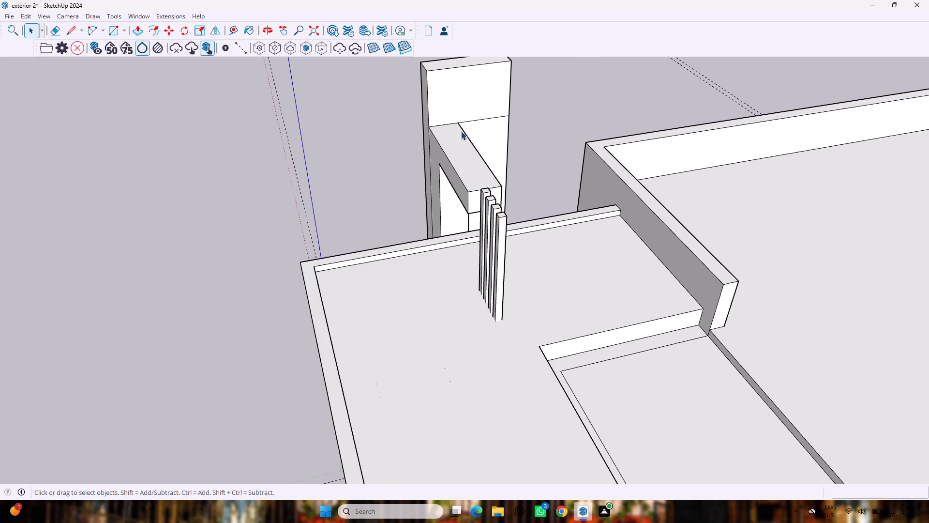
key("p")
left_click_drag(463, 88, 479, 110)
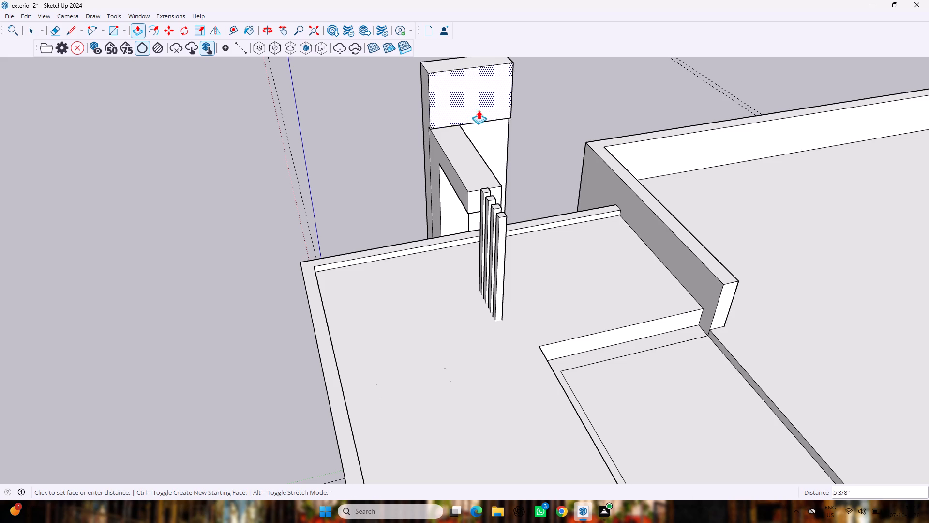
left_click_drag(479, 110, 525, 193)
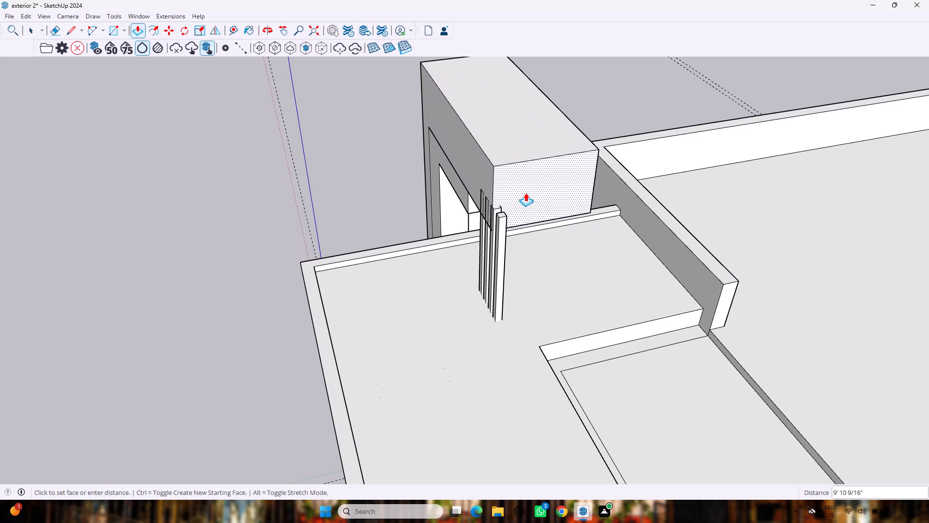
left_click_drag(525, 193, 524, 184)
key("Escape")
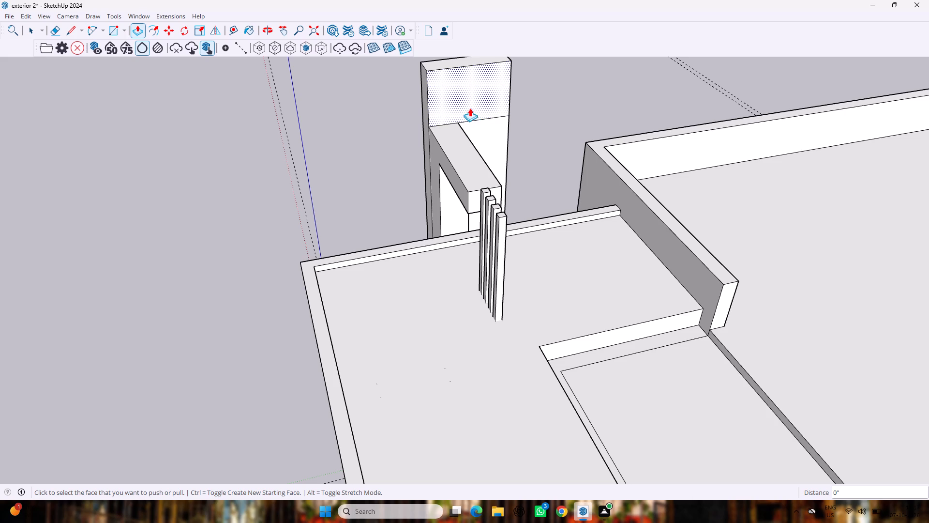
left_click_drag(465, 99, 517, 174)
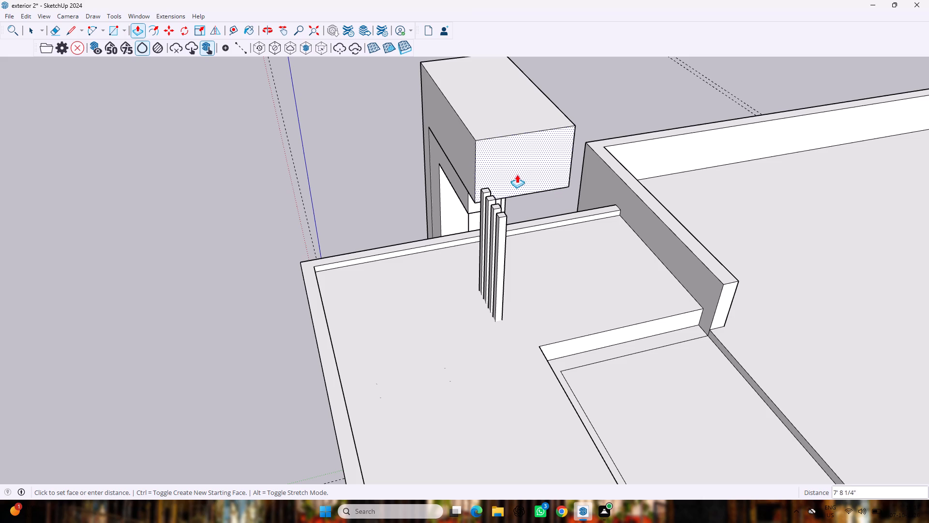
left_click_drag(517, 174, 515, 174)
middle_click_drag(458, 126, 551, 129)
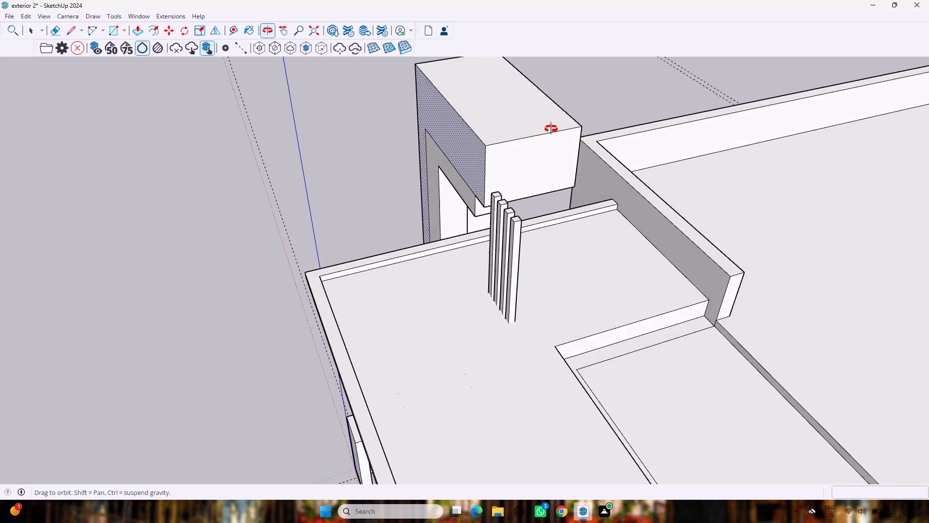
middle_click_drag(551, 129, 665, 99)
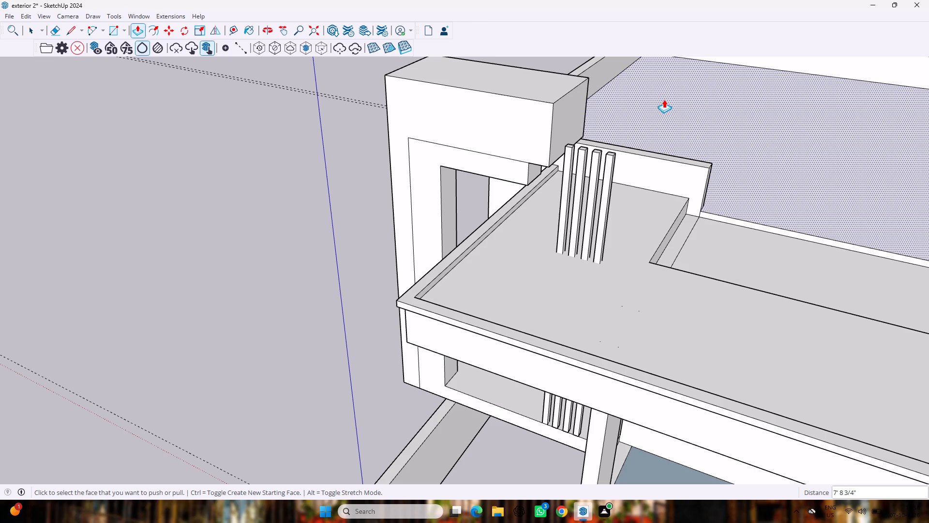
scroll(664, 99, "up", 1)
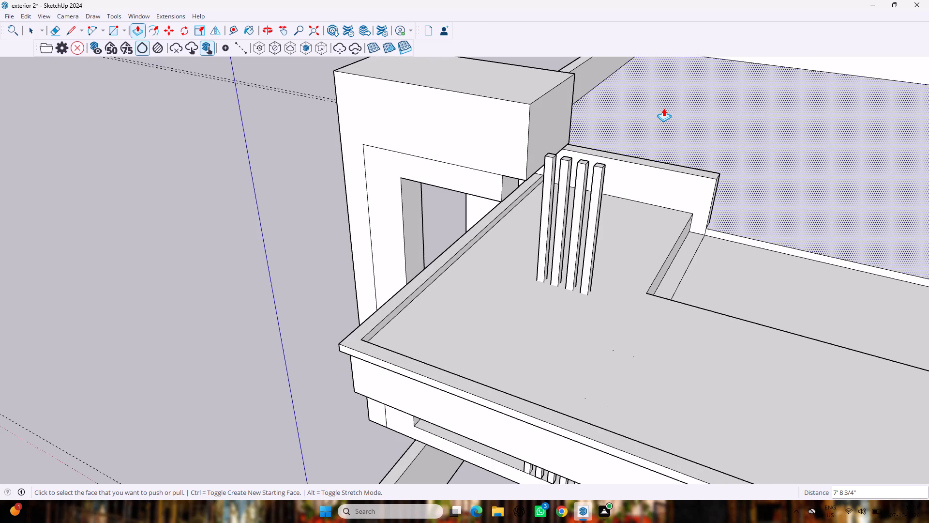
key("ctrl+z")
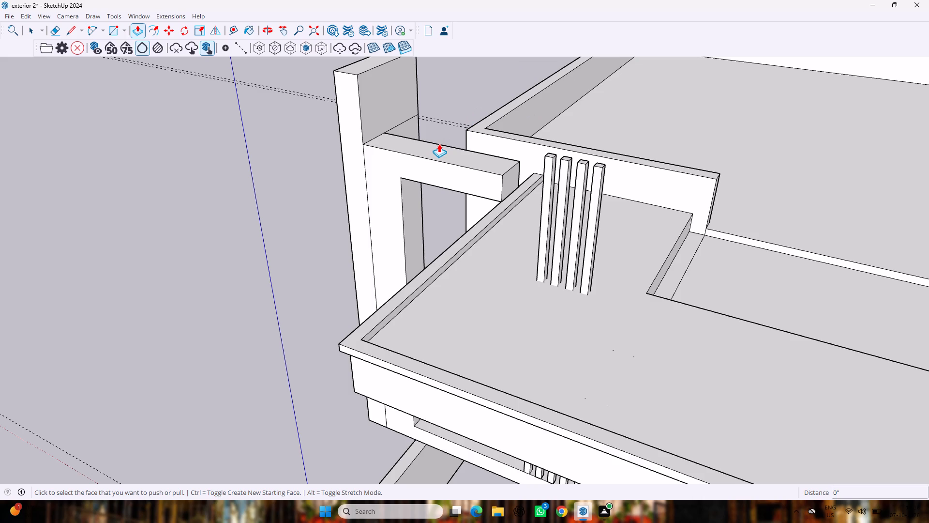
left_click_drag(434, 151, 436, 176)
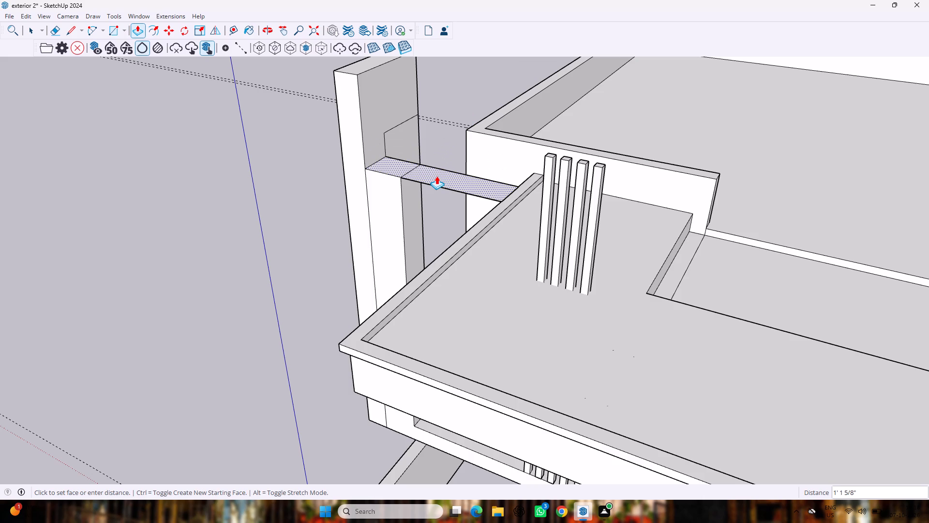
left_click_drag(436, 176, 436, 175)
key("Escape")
Draw a line about 4' 9" long across the pillar's inner face, midway between its top and the short beam.
middle_click_drag(276, 195, 523, 118)
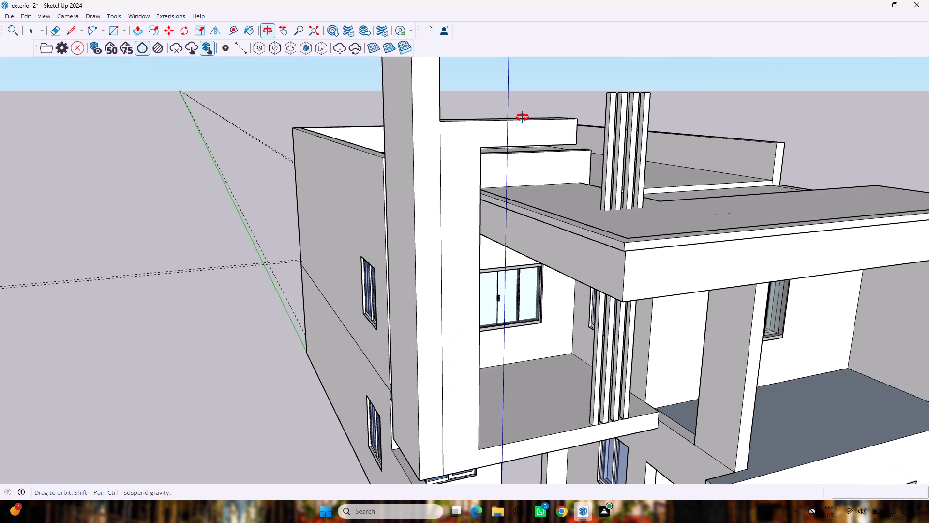
middle_click_drag(523, 118, 518, 115)
scroll(518, 123, "down", 4)
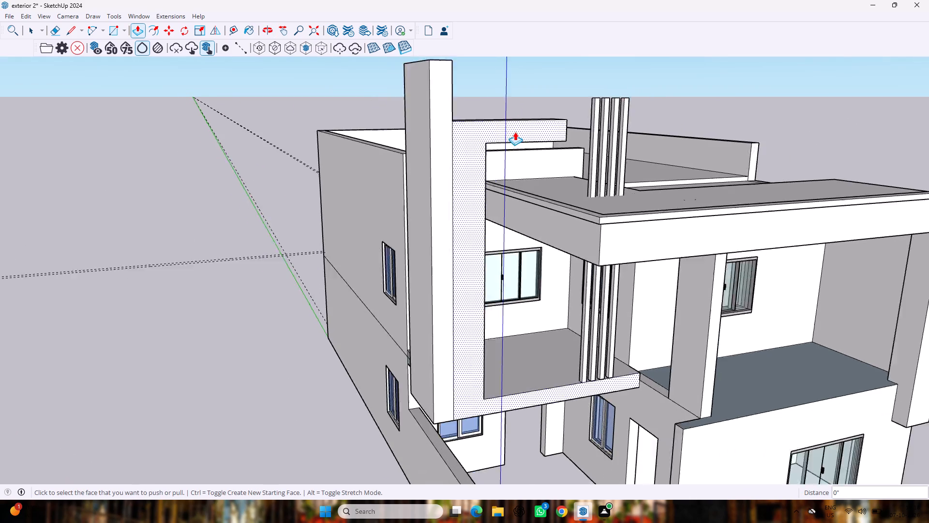
scroll(515, 132, "down", 4)
middle_click_drag(512, 89, 516, 123)
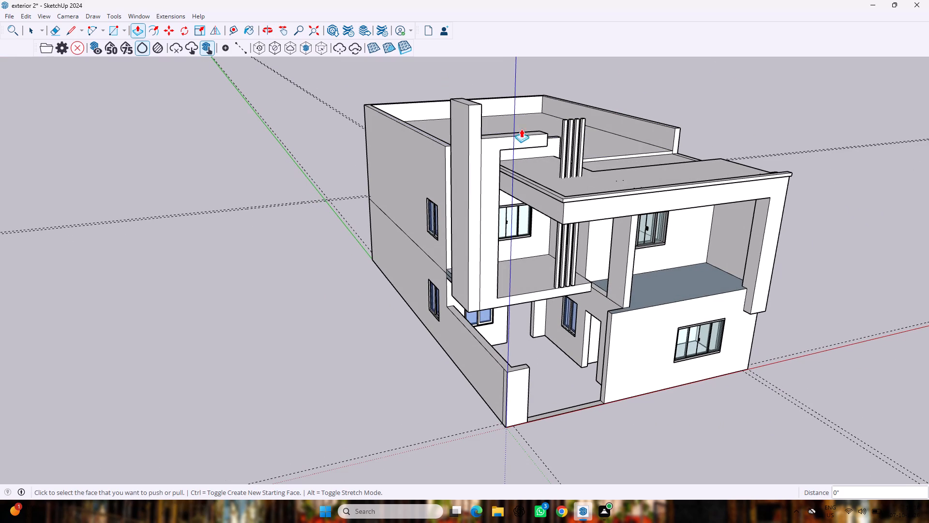
middle_click_drag(487, 170, 498, 278)
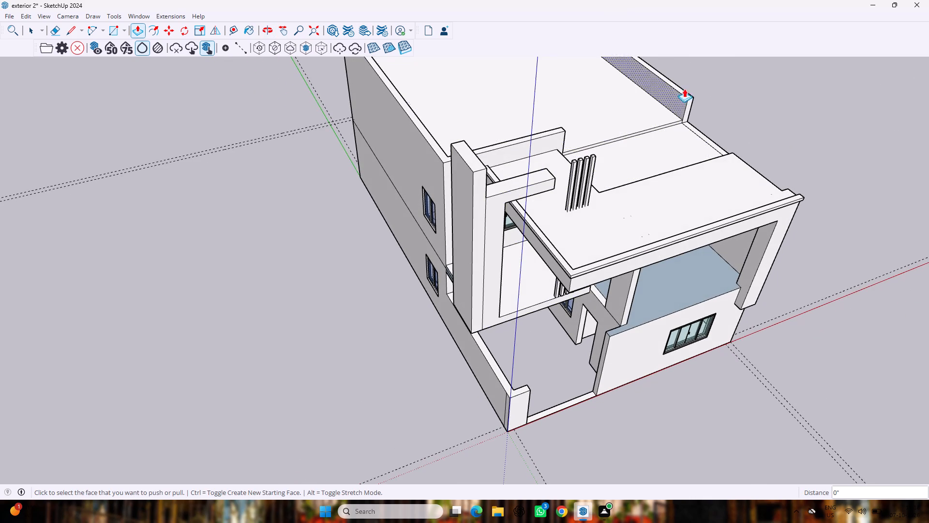
middle_click_drag(747, 83, 366, 64)
scroll(727, 83, "up", 1)
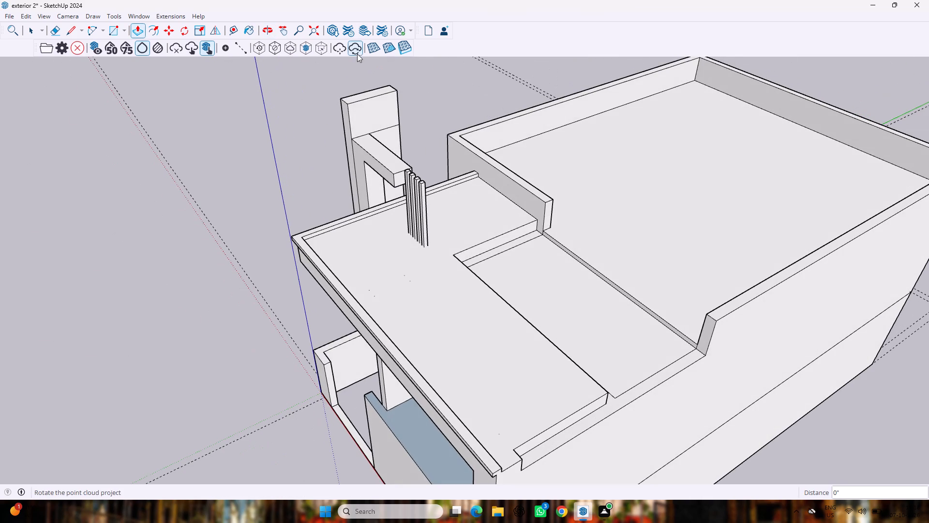
key("l")
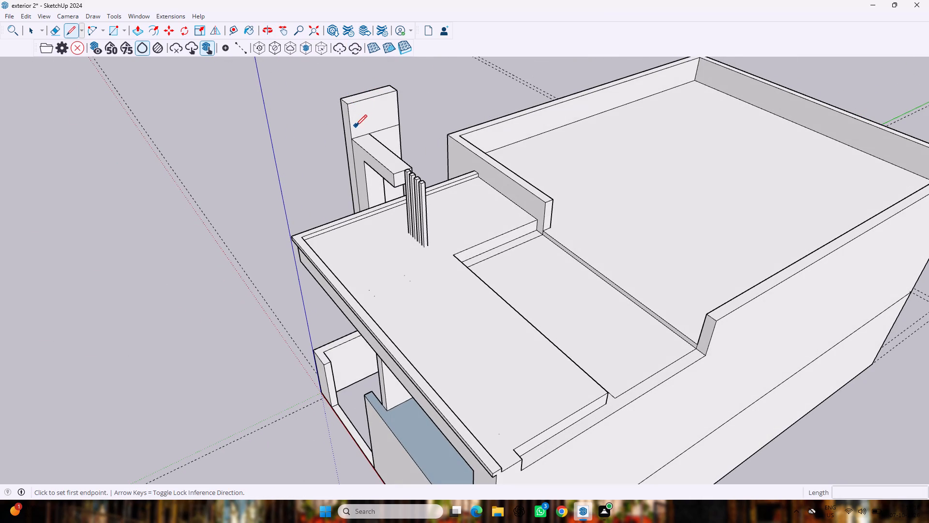
left_click(350, 126)
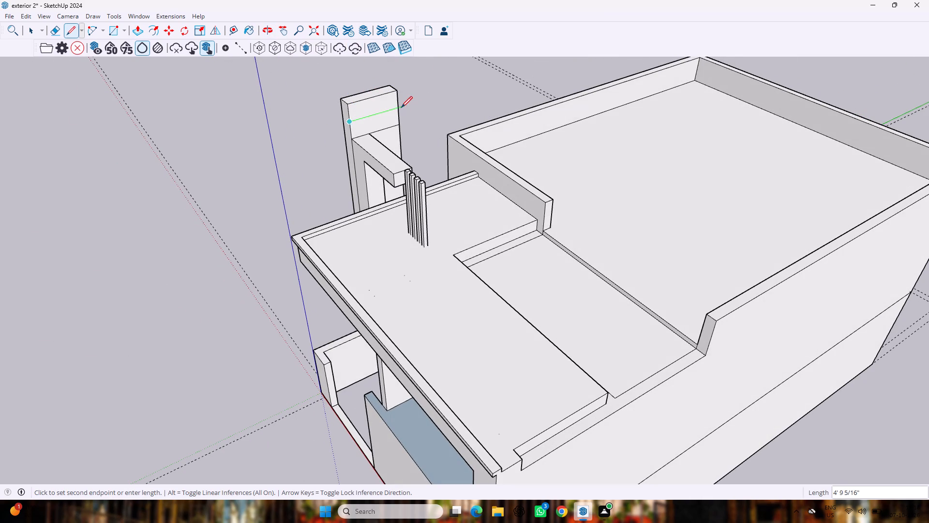
left_click(401, 108)
Push/pull the pillar's top inner face section out about 21' 8" to form a long beam over the roof.
key("p")
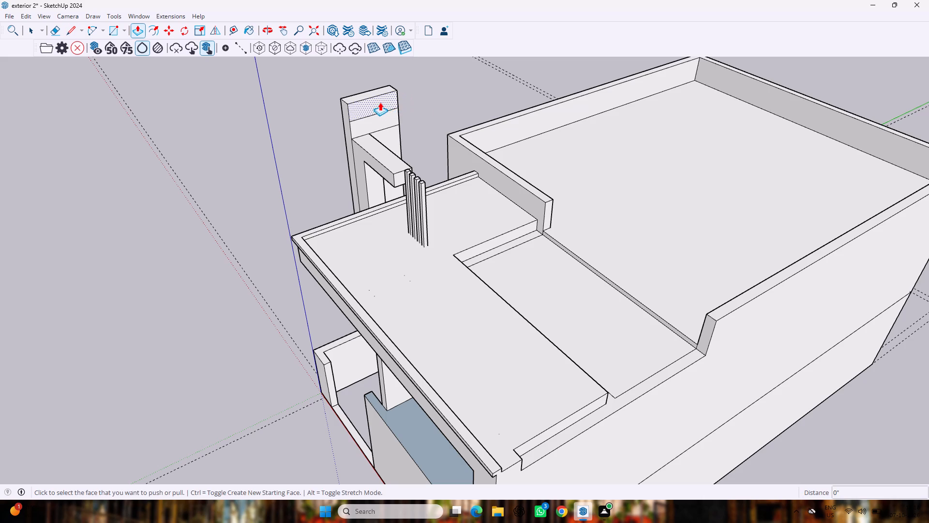
left_click_drag(380, 102, 463, 210)
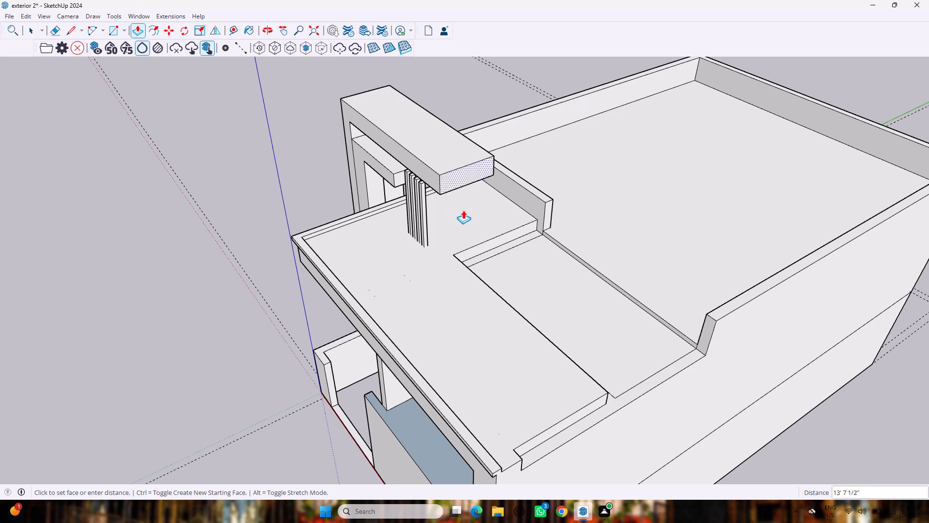
left_click_drag(463, 210, 470, 215)
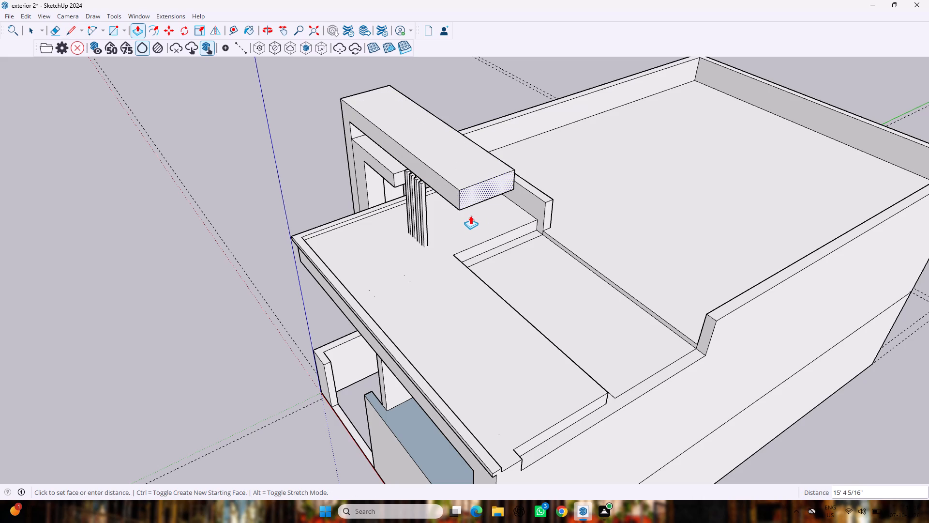
left_click_drag(470, 215, 538, 257)
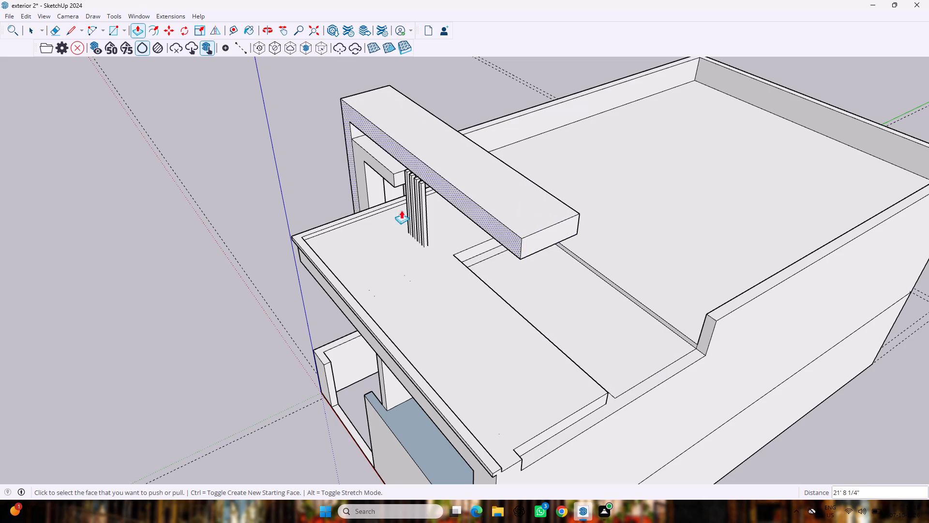
Push/pull the shared front face of the tall pillar and long beam outward about 2' 1".
middle_click_drag(288, 144, 621, 51)
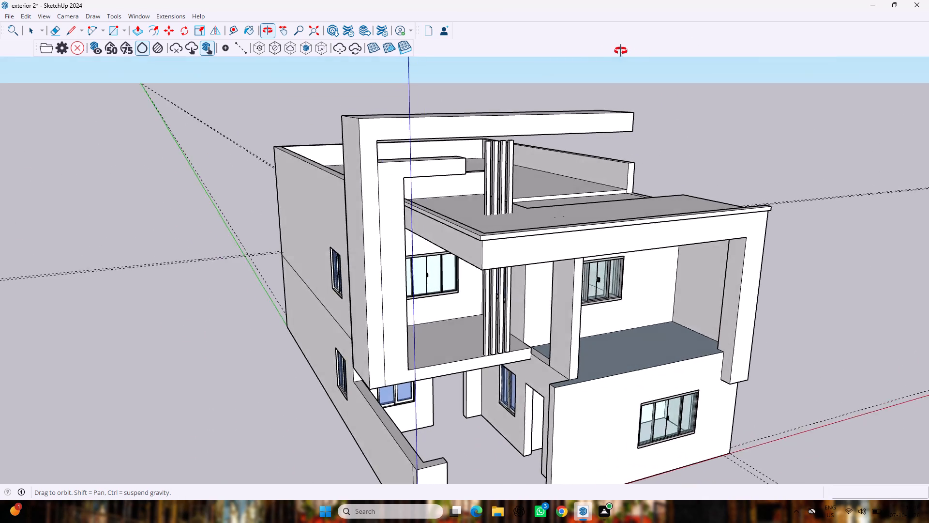
middle_click_drag(621, 51, 544, 77)
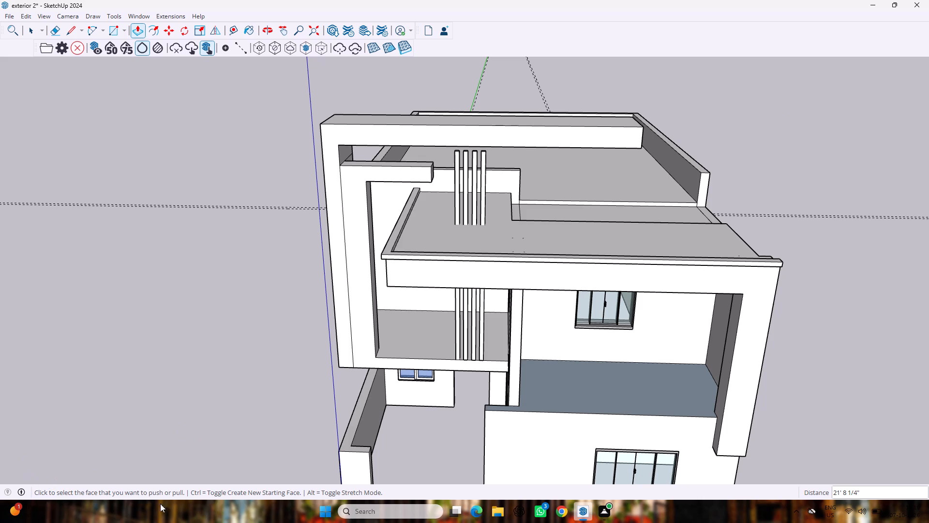
left_click_drag(336, 302, 337, 310)
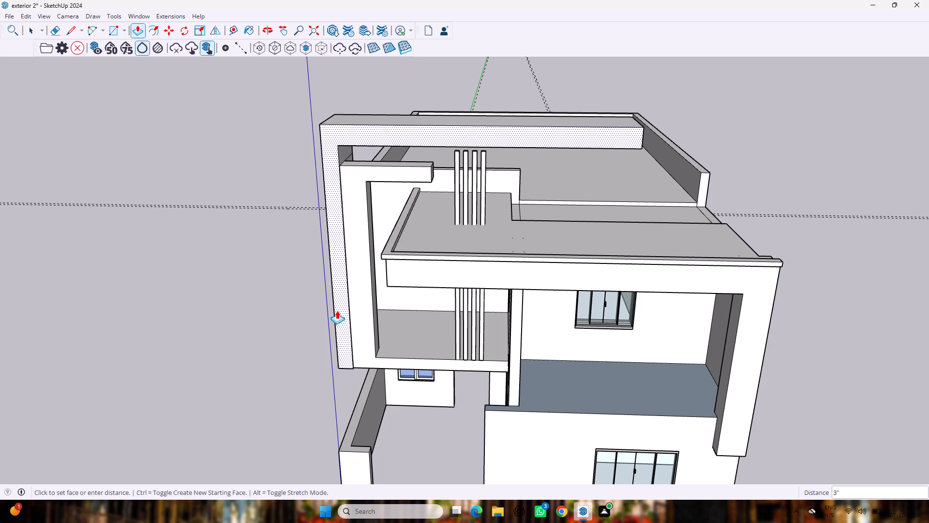
left_click_drag(337, 310, 337, 317)
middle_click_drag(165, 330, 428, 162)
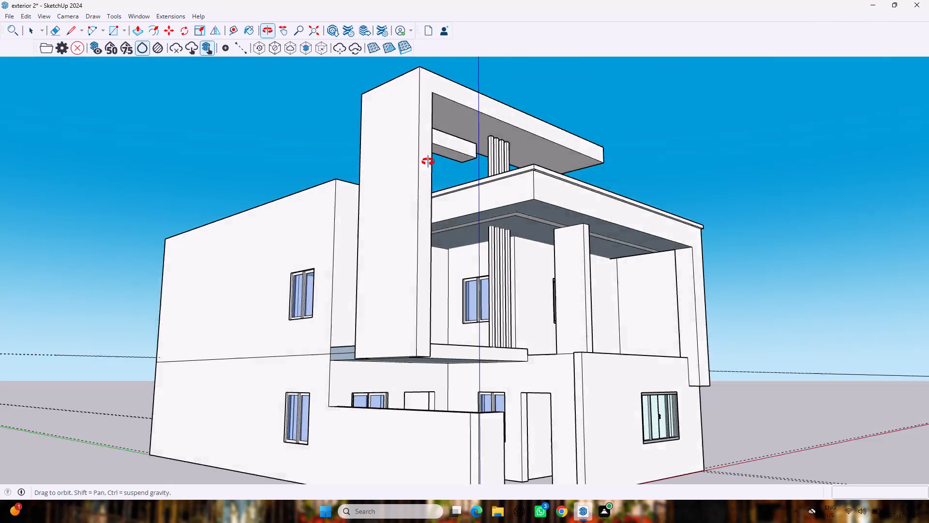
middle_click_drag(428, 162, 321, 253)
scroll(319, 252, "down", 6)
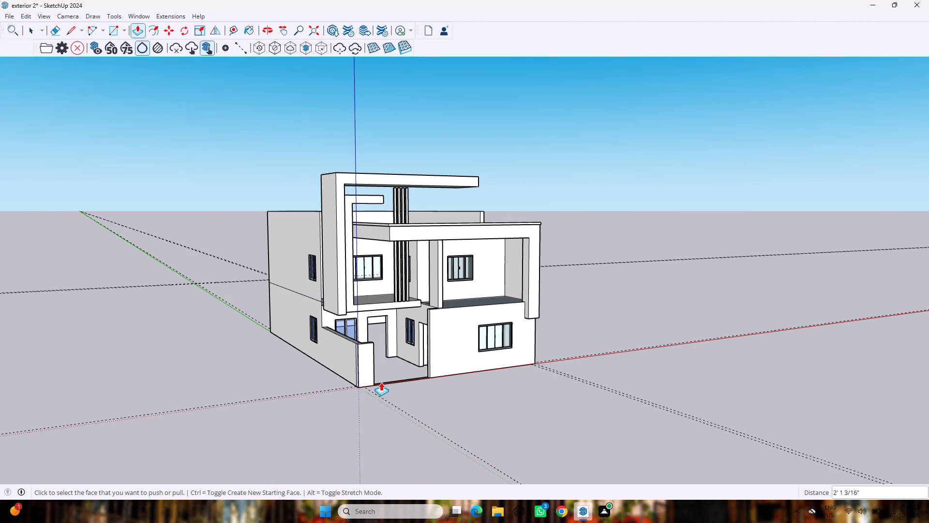
Draw a rectangle about 1' 6" by 1' 9" beneath the tall pillar, straddling the balcony slab's underside.
key("space")
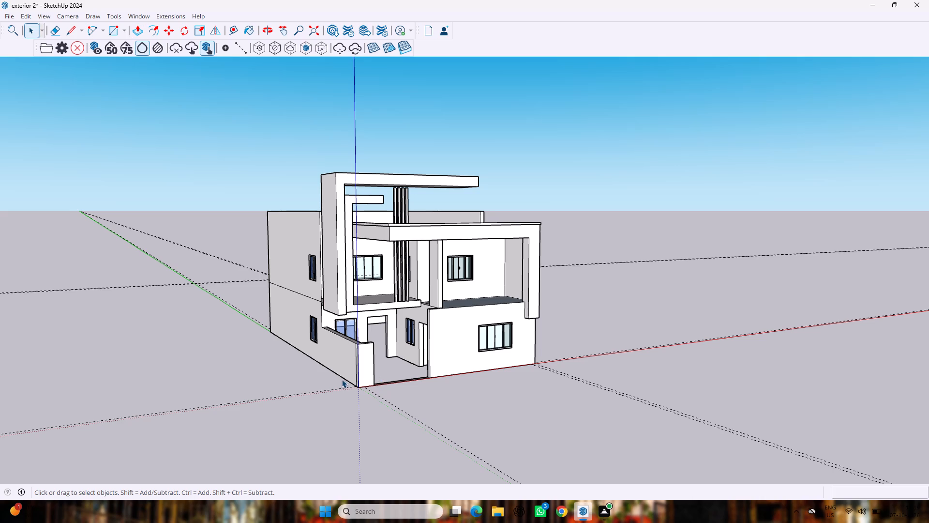
key("r")
middle_click_drag(391, 350, 180, 449)
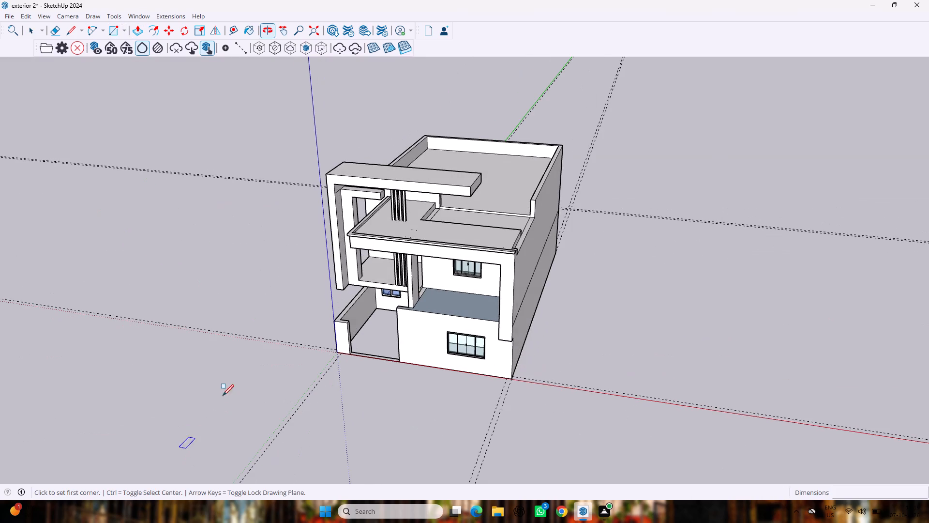
scroll(345, 327, "up", 4)
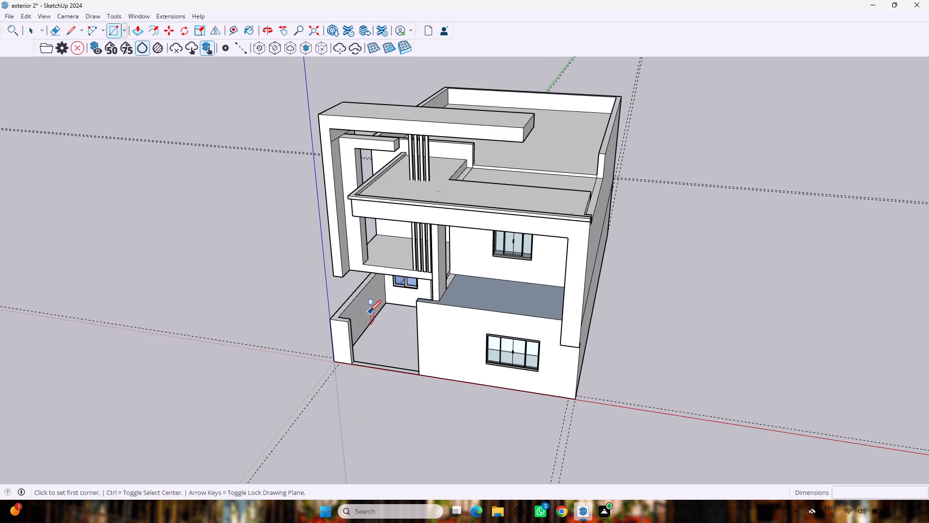
scroll(357, 312, "up", 4)
middle_click_drag(382, 319, 383, 319)
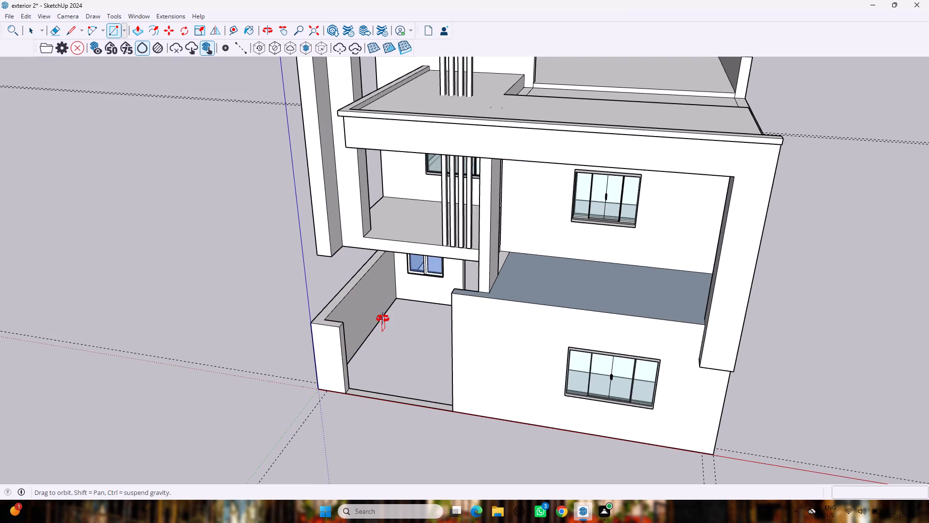
middle_click_drag(383, 319, 386, 199)
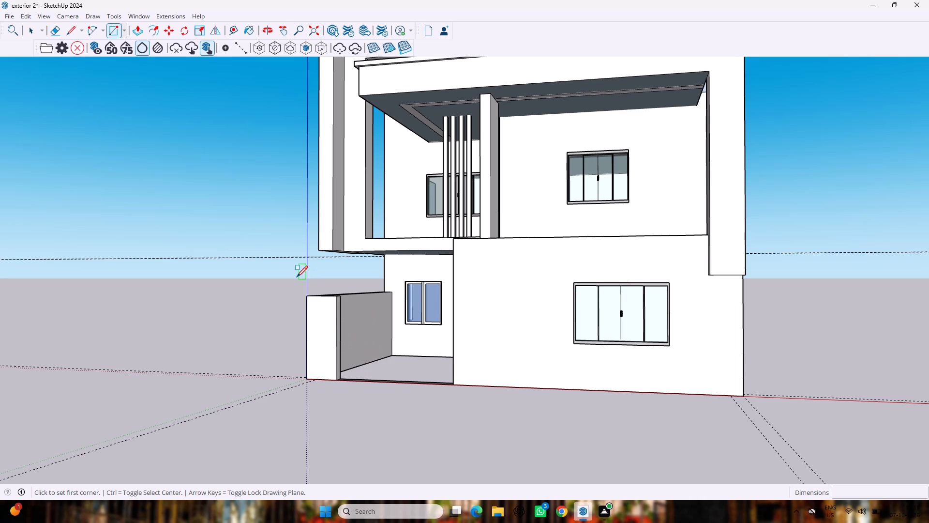
middle_click_drag(213, 292, 283, 251)
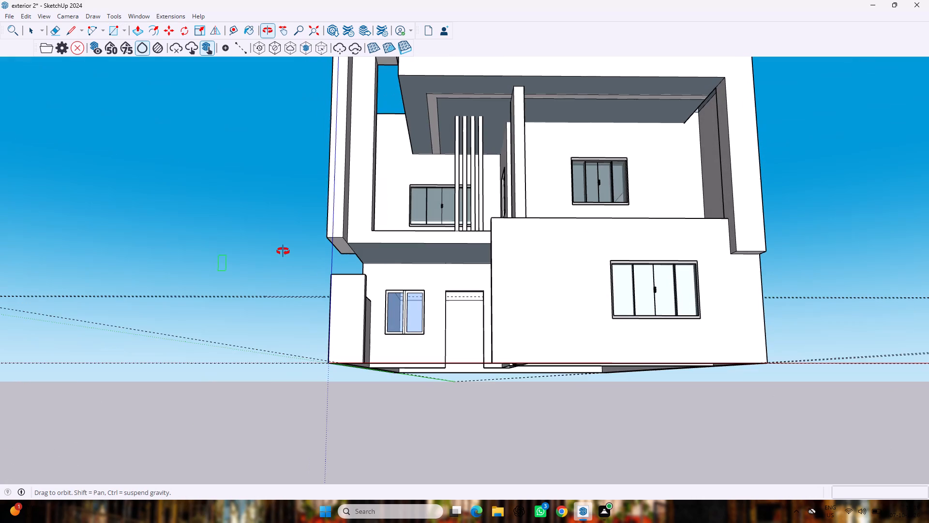
middle_click_drag(283, 251, 464, 250)
scroll(371, 274, "up", 2)
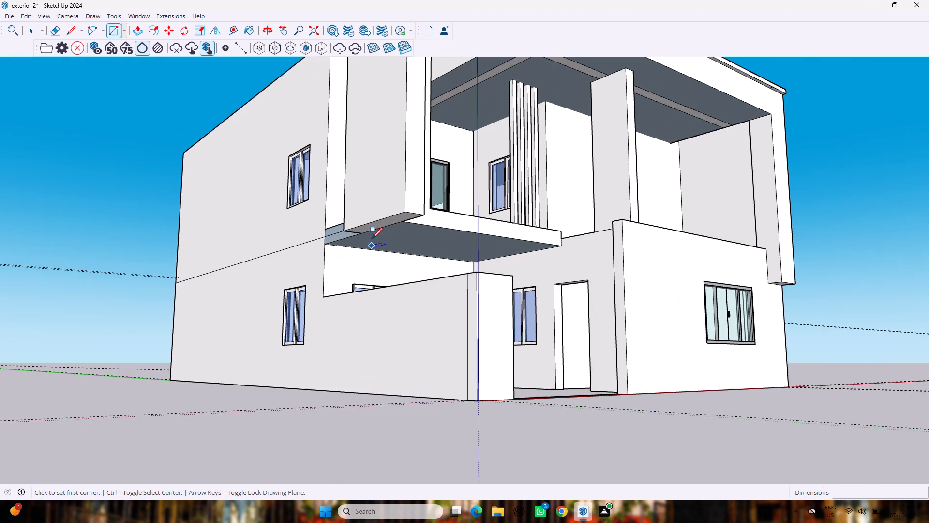
scroll(389, 257, "up", 1)
middle_click_drag(390, 257, 392, 194)
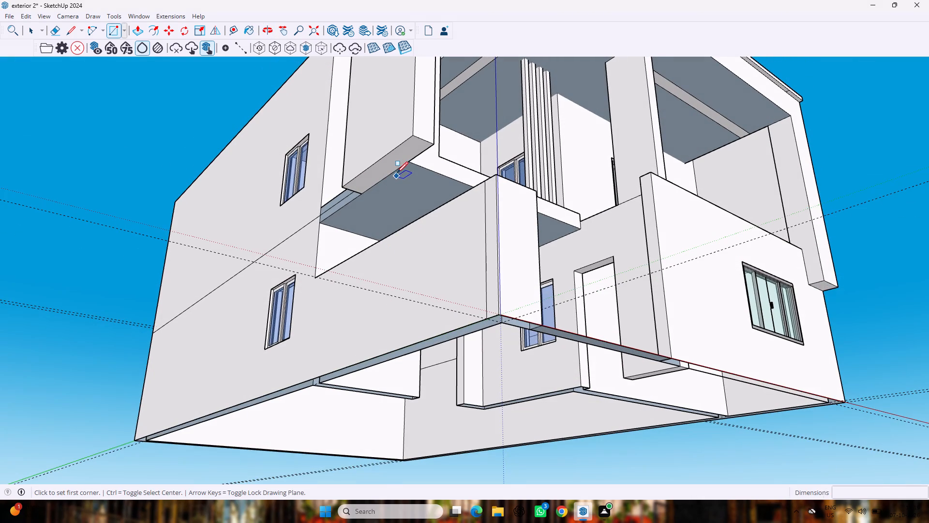
left_click(397, 171)
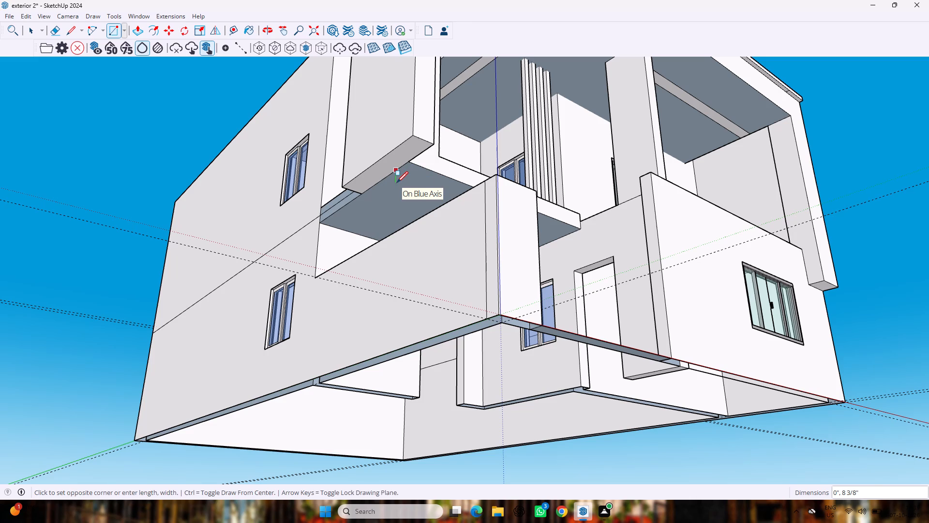
key("space")
key("r")
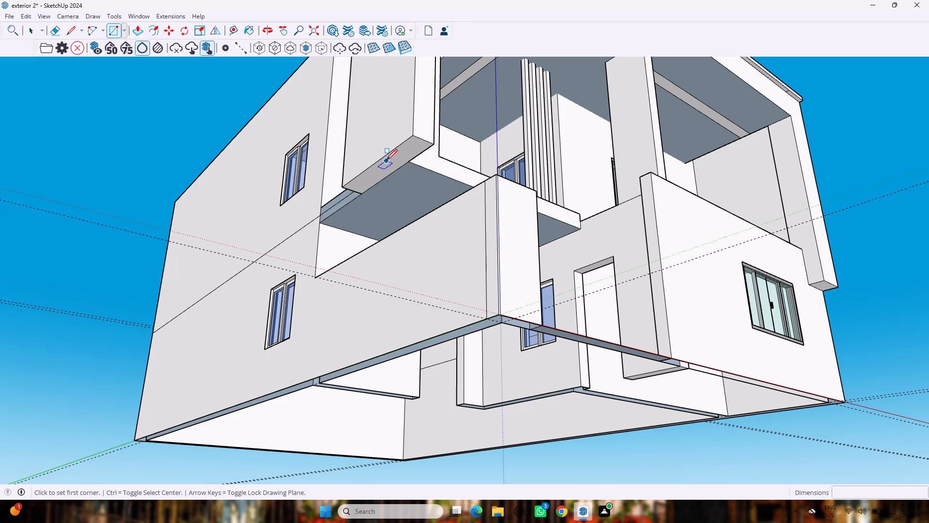
left_click(388, 168)
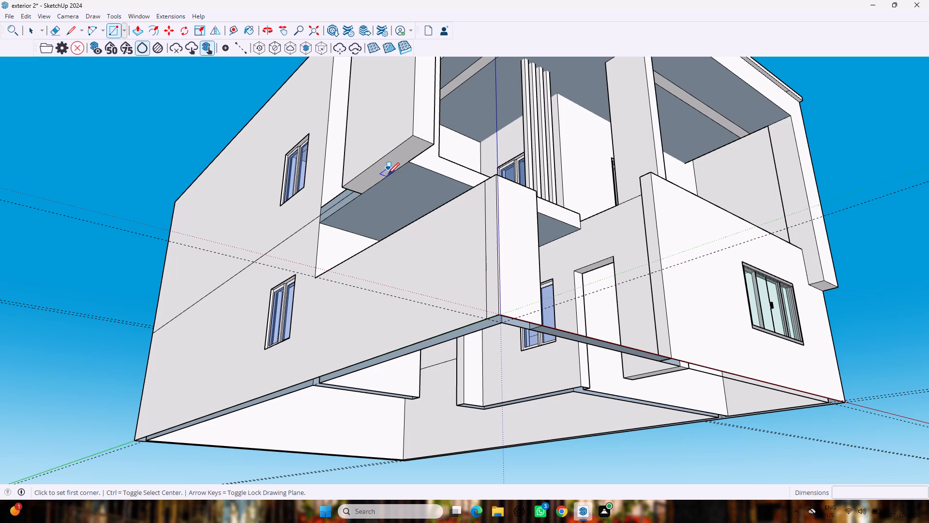
left_click(388, 174)
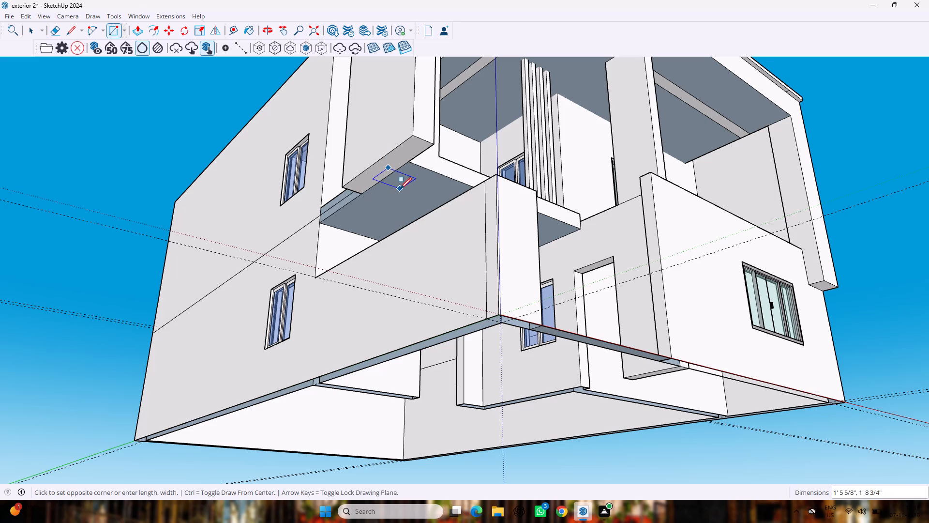
left_click(400, 189)
Push/pull the new rectangle down about 3' 6" to start a support column under the balcony.
key("p")
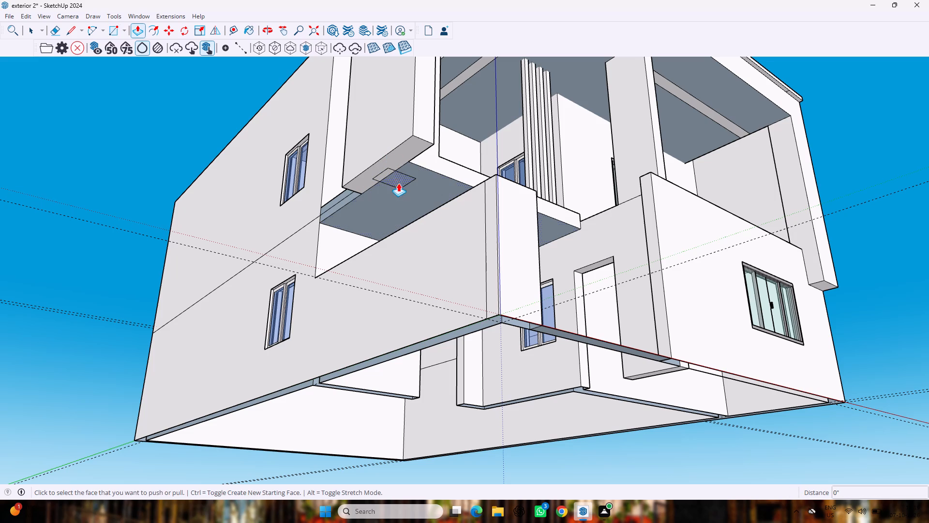
left_click_drag(396, 174, 404, 227)
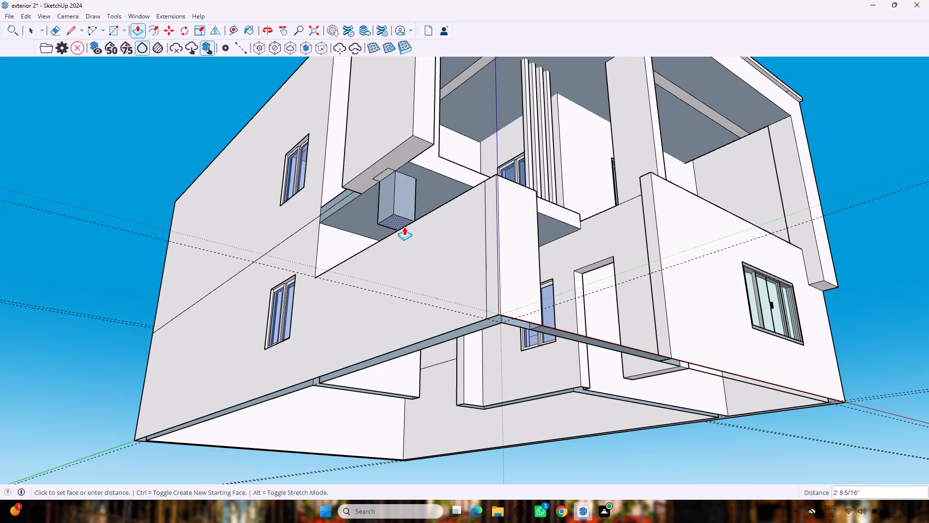
left_click_drag(404, 227, 405, 231)
Push/pull the support column's bottom face a further 6' down beside the low boundary wall.
middle_click_drag(469, 190, 308, 368)
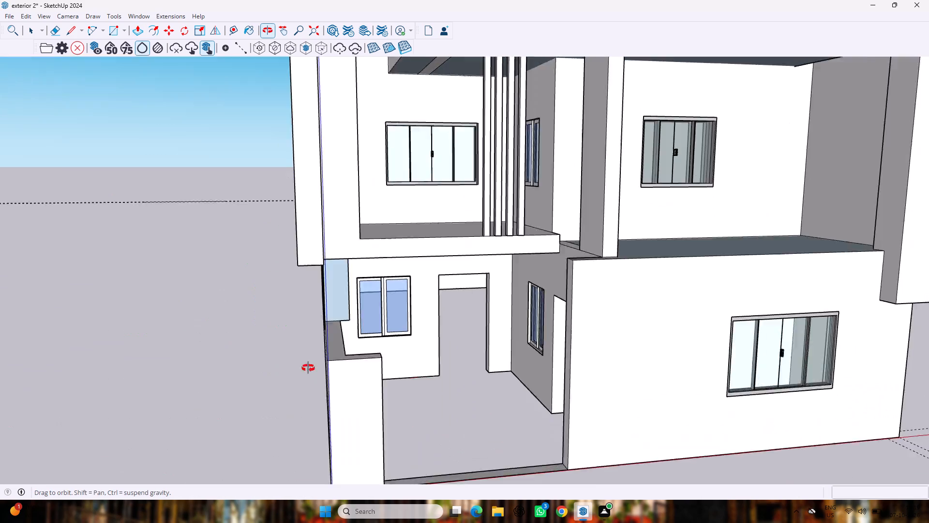
middle_click_drag(308, 368, 283, 389)
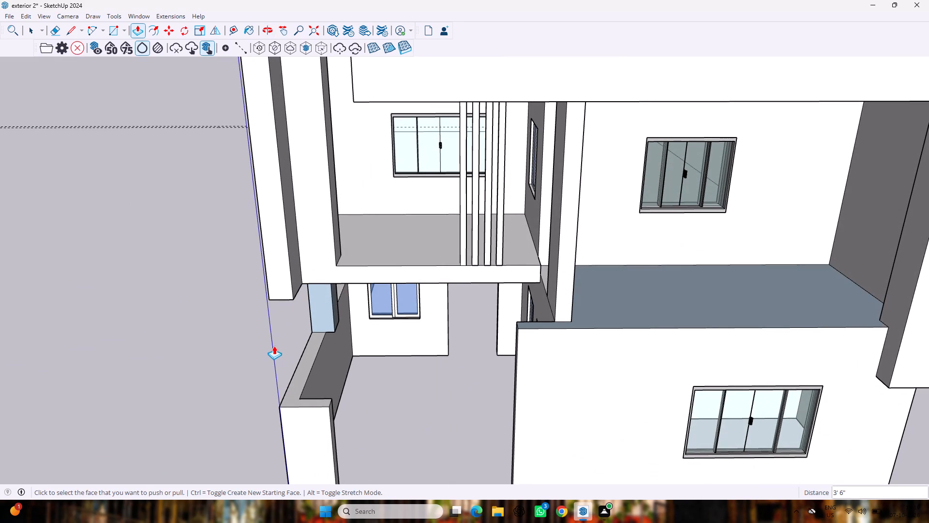
middle_click_drag(339, 328, 325, 295)
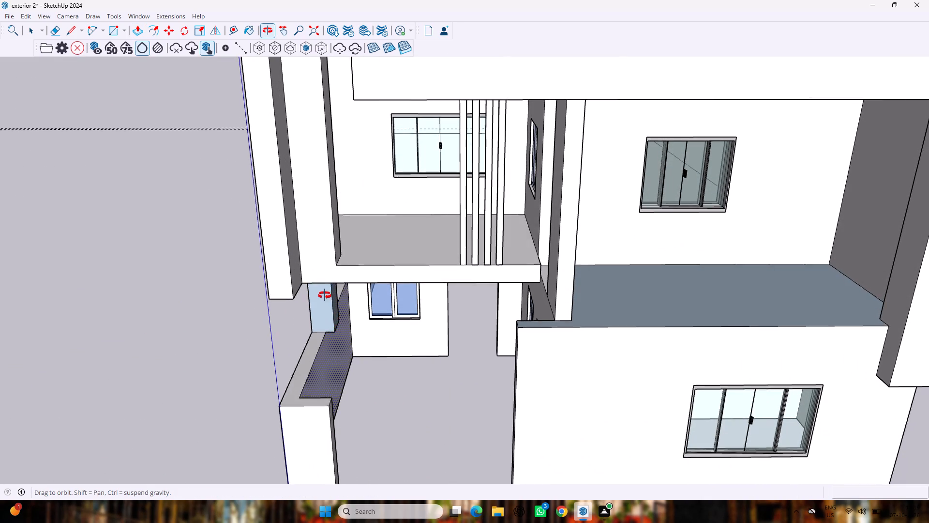
middle_click_drag(325, 295, 202, 140)
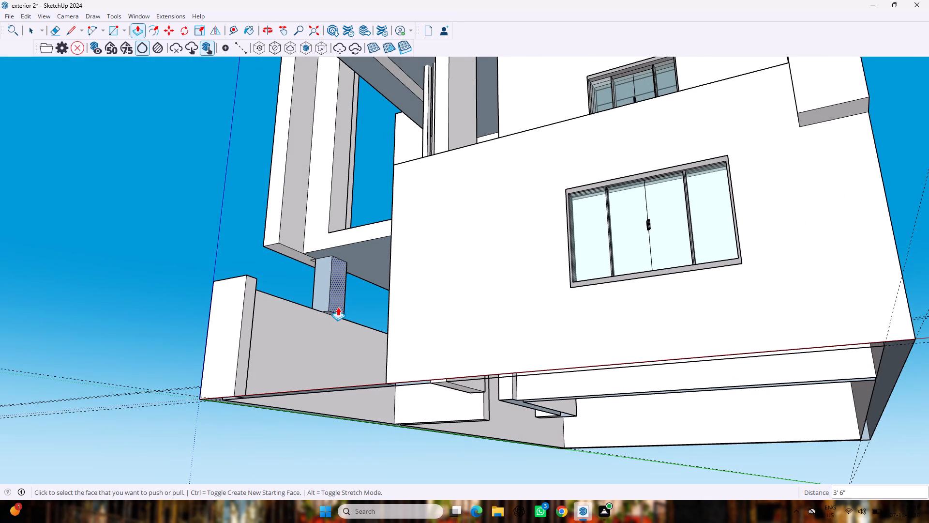
scroll(331, 308, "up", 8)
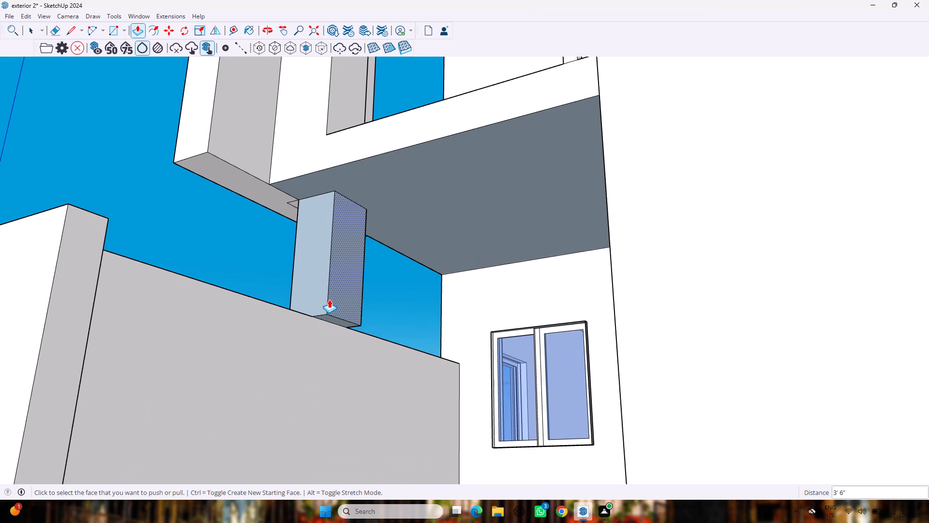
middle_click_drag(332, 308, 333, 215)
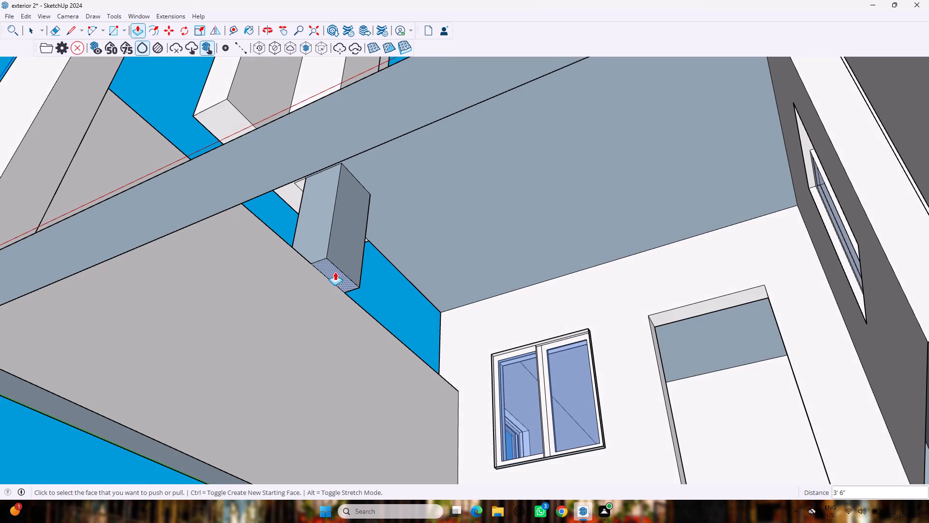
left_click_drag(335, 270, 306, 483)
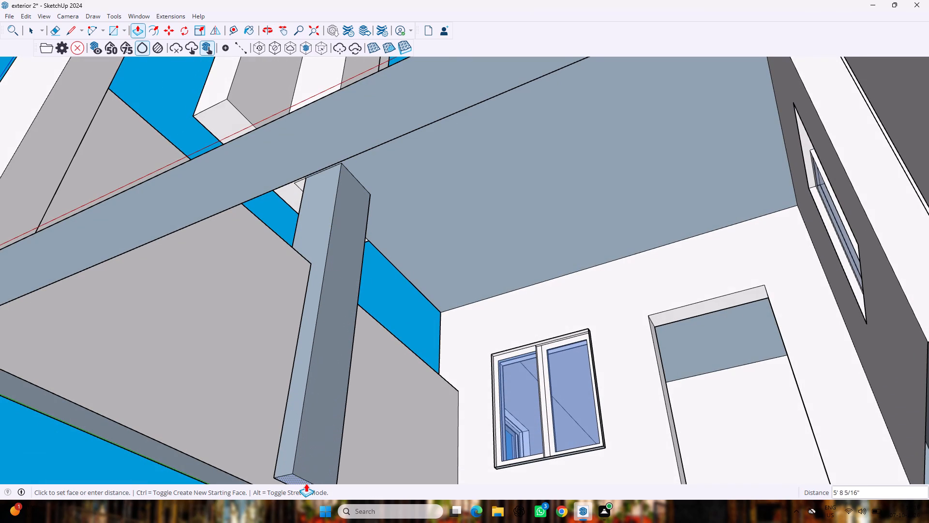
left_click_drag(306, 483, 305, 489)
Examine the support column under the tall pillar and the overall front of the house from several angles.
middle_click_drag(331, 244, 474, 479)
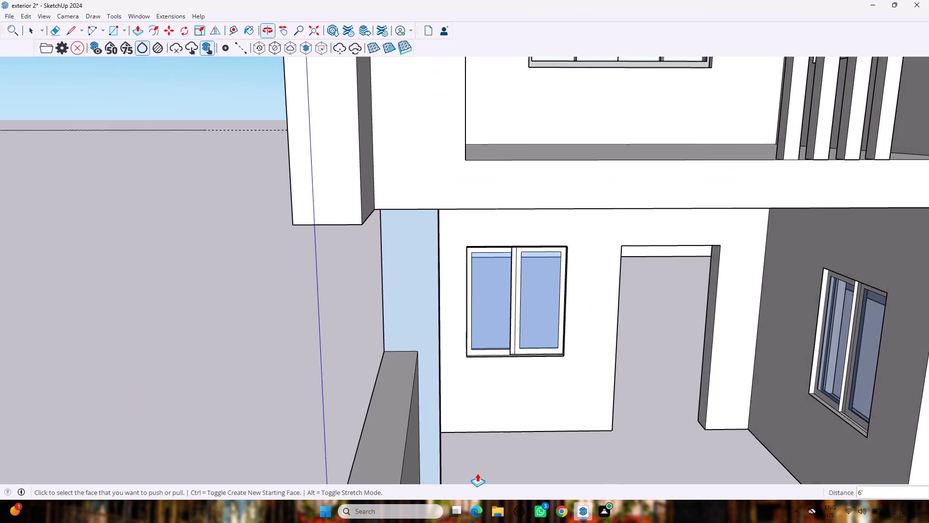
scroll(478, 458, "down", 7)
middle_click_drag(337, 436, 560, 337)
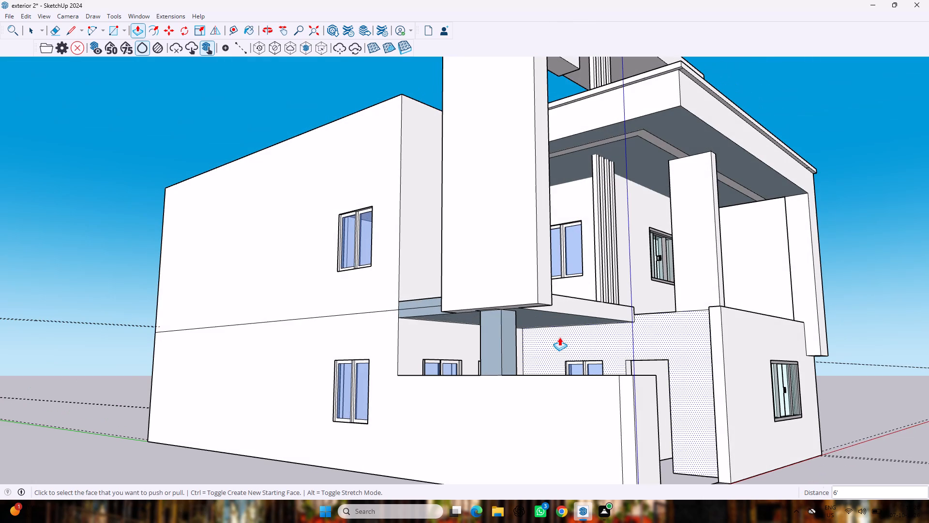
key("space")
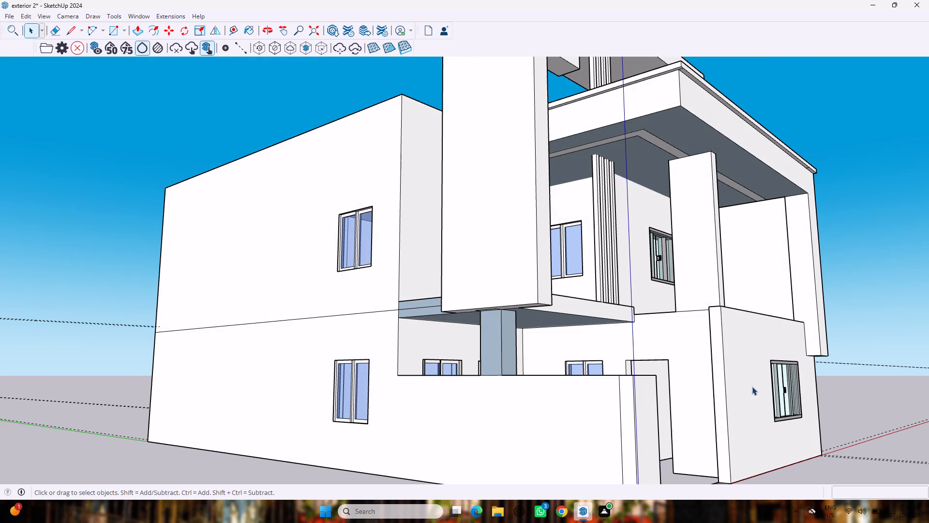
middle_click_drag(833, 374, 586, 458)
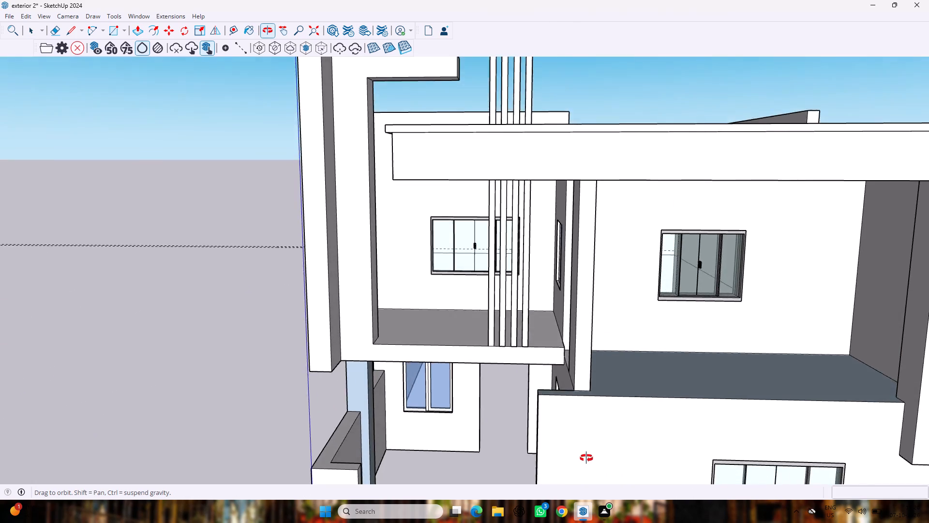
middle_click_drag(586, 458, 586, 452)
scroll(585, 450, "down", 14)
middle_click_drag(507, 446, 507, 446)
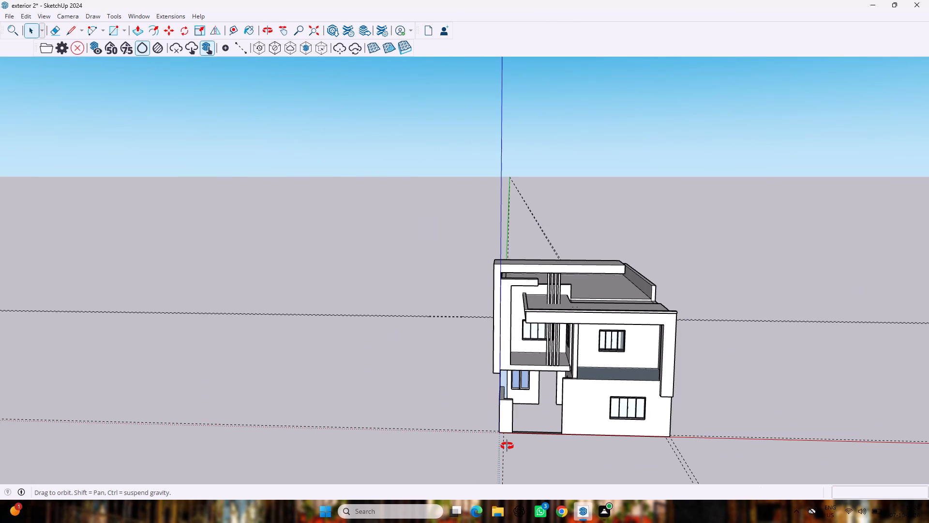
middle_click_drag(507, 446, 556, 385)
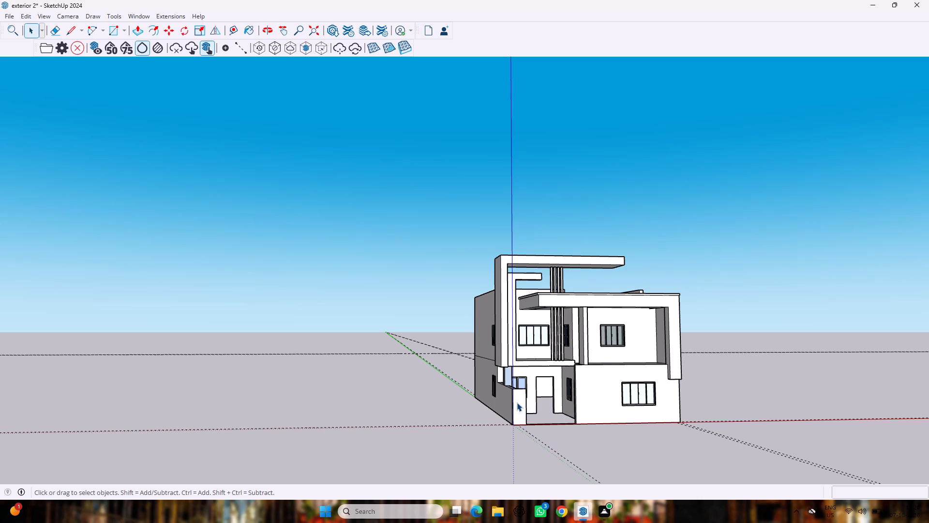
middle_click_drag(524, 388, 527, 481)
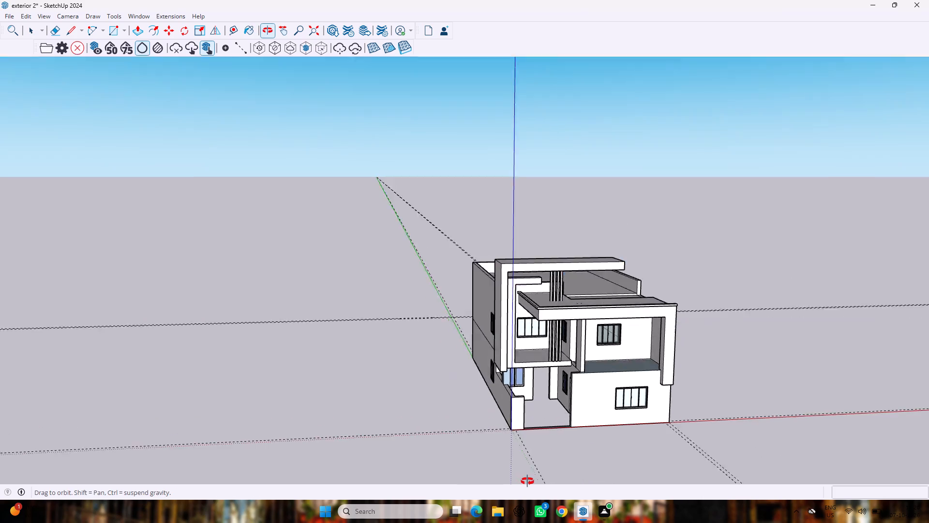
middle_click_drag(527, 481, 527, 501)
Draw a line about 14' 7" long on the front roof slab, from the side edge's front corner, parallel to the front edge.
scroll(524, 455, "up", 3)
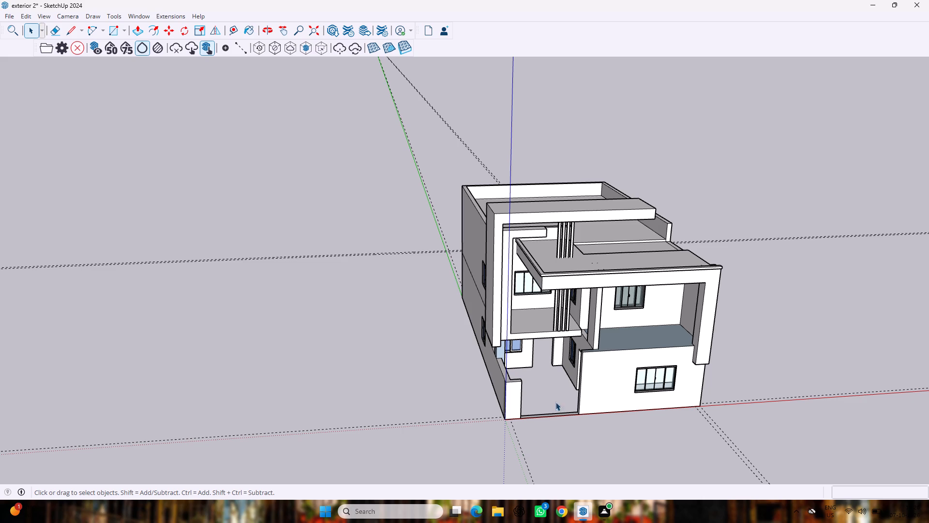
scroll(624, 241, "up", 6)
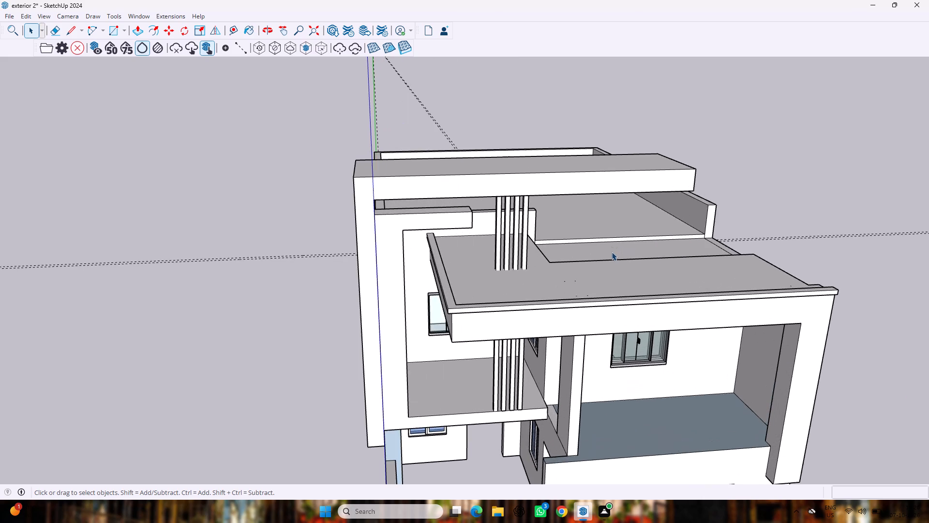
middle_click_drag(612, 252, 606, 336)
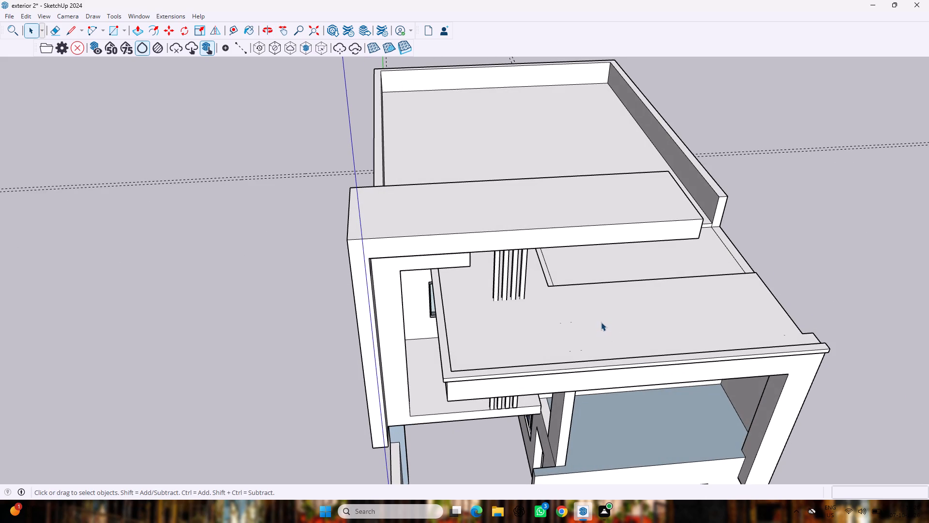
key("p")
key("space")
key("l")
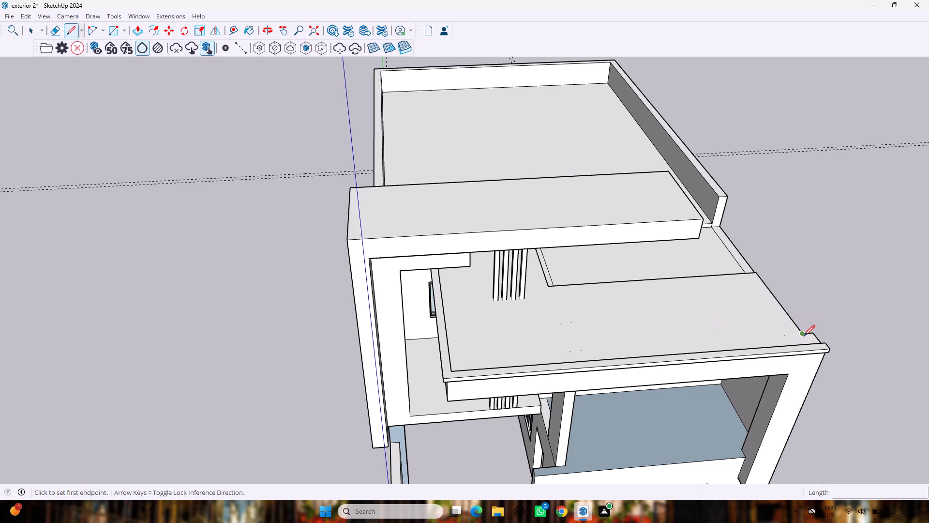
left_click(803, 334)
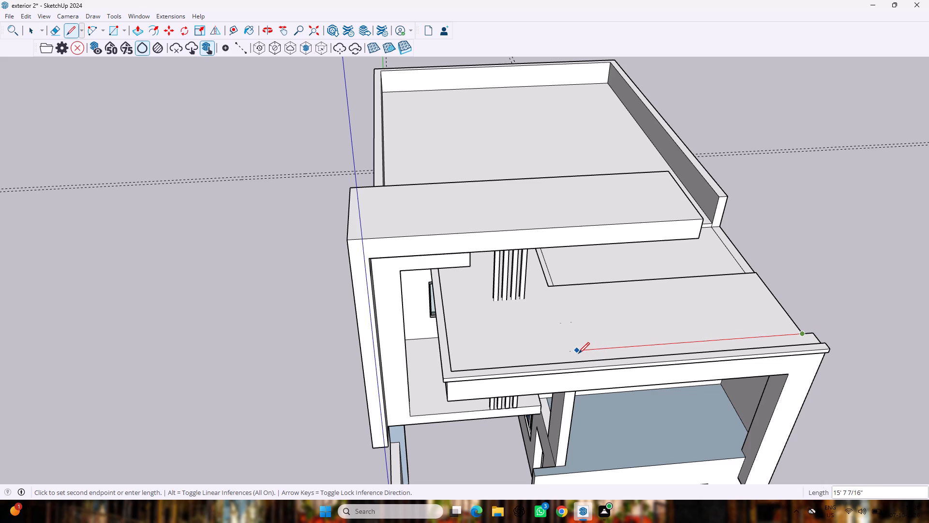
left_click(592, 349)
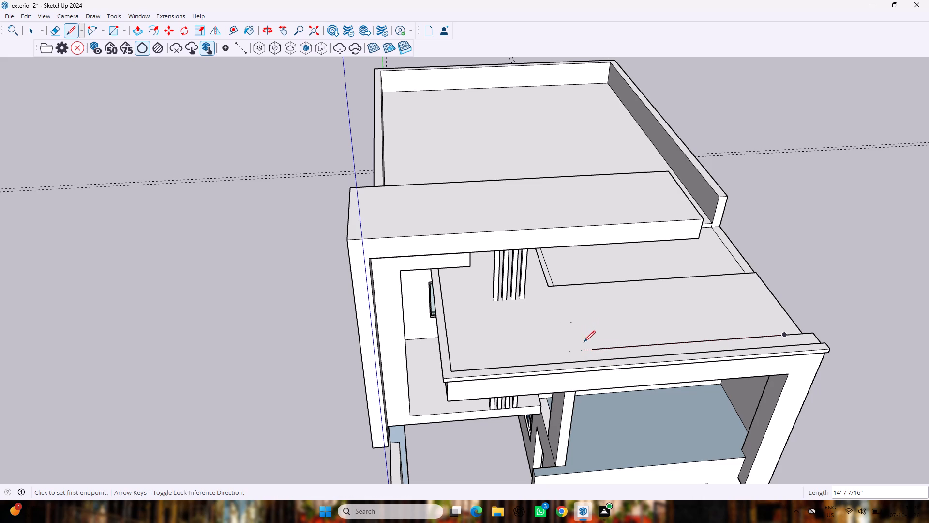
Draw a 7' line on the front roof slab from the end of the 14' 7" line back to the slab's rear edge.
left_click(590, 350)
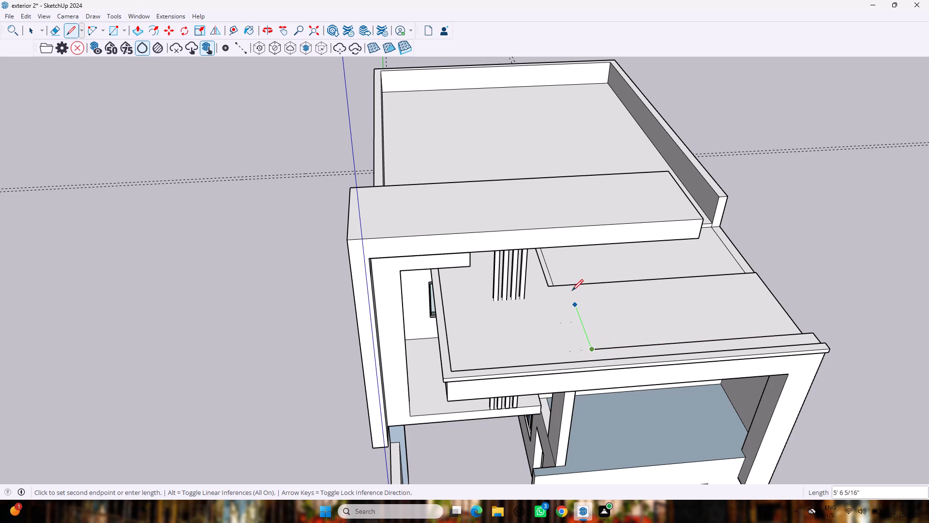
left_click(569, 287)
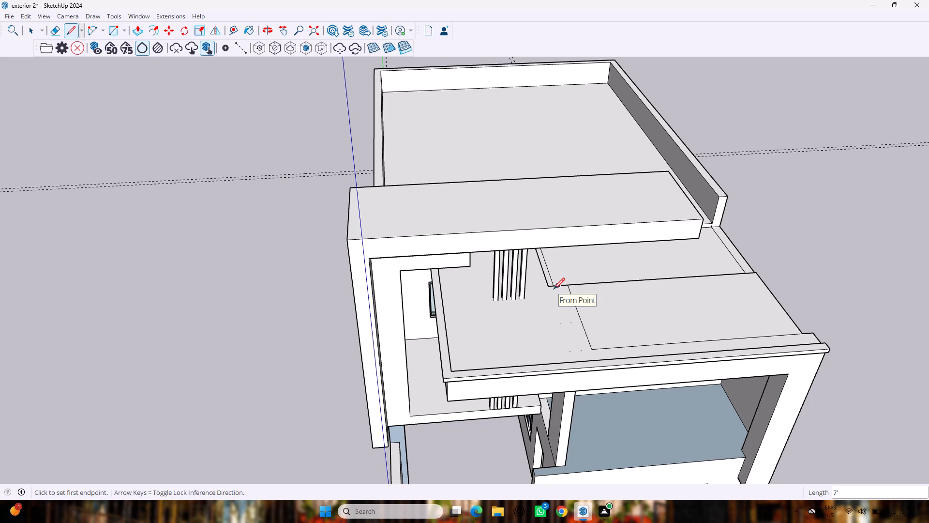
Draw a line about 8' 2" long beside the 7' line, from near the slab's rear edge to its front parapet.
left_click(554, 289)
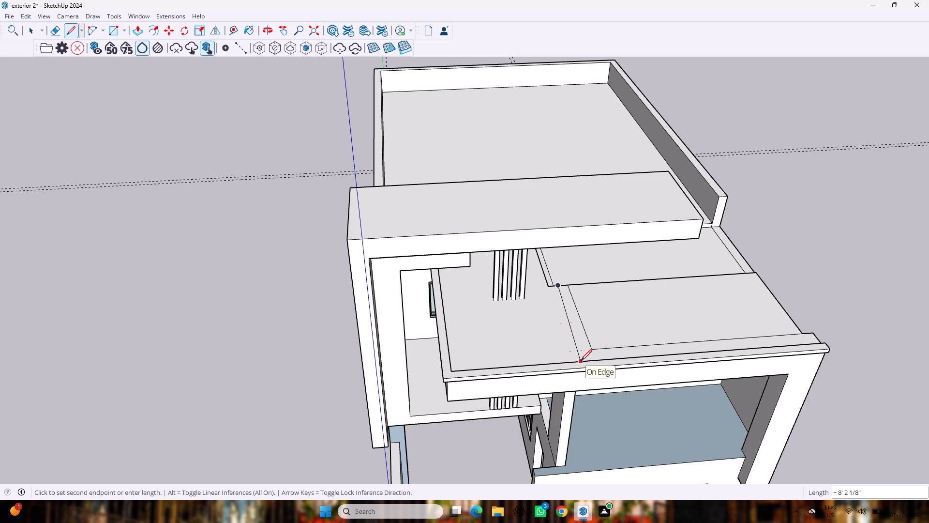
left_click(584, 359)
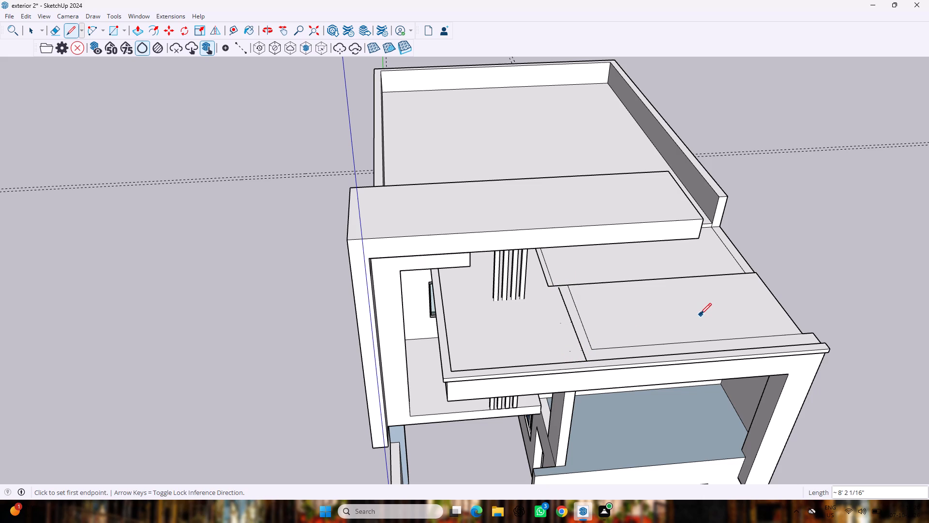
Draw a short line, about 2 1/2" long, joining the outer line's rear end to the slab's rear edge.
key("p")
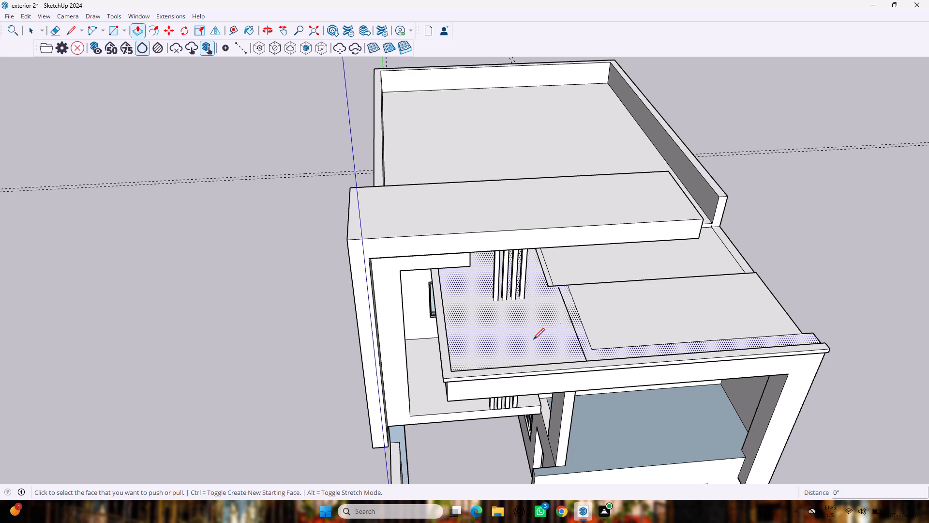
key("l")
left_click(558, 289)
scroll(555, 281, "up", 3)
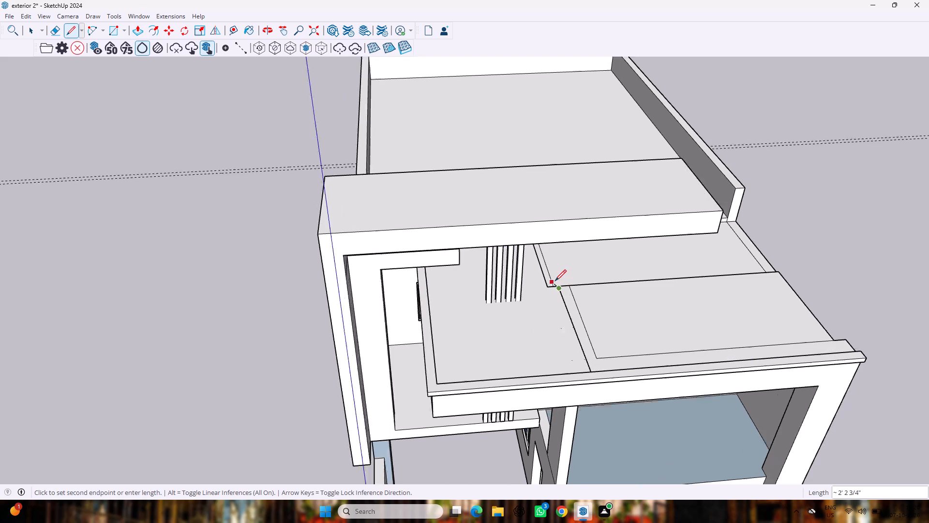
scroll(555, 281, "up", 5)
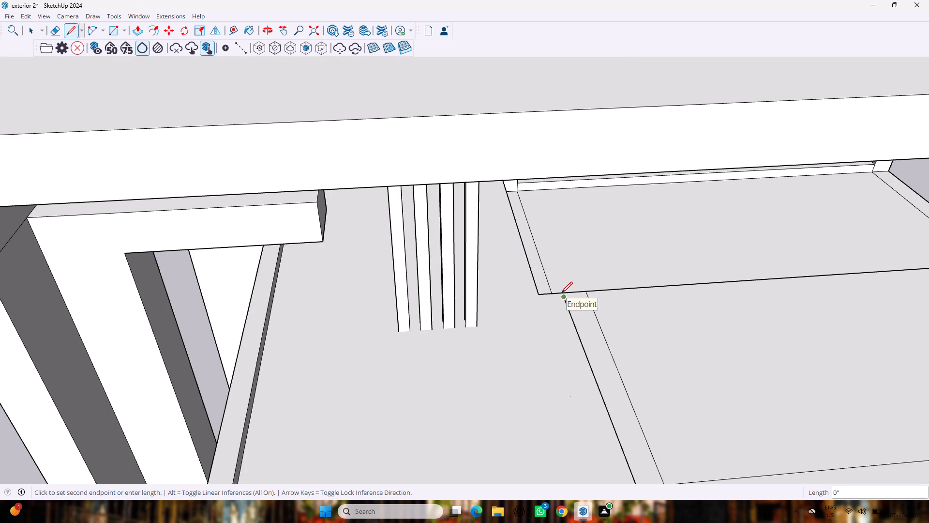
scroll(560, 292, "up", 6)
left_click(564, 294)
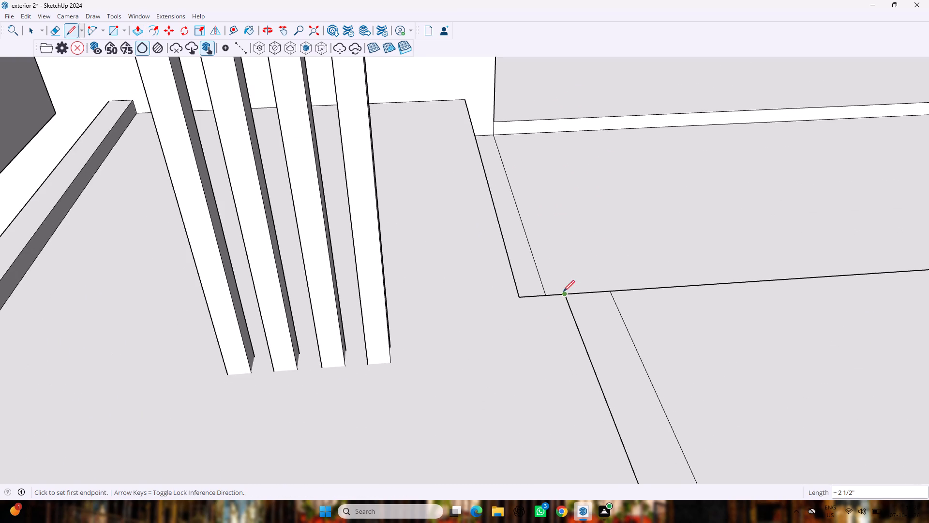
Examine where the outer line meets the slab's rear edge and front parapet, and whether it divides the slab face.
scroll(563, 292, "down", 20)
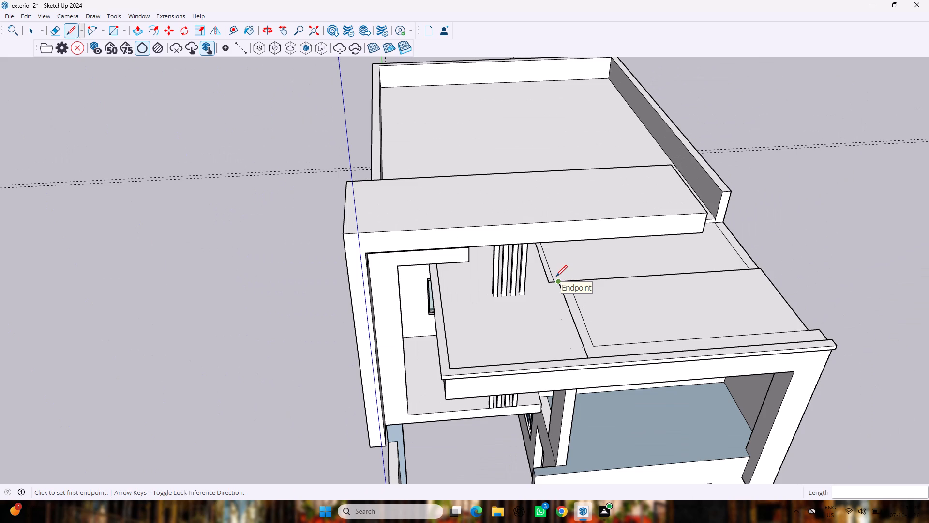
key("p")
scroll(572, 312, "up", 8)
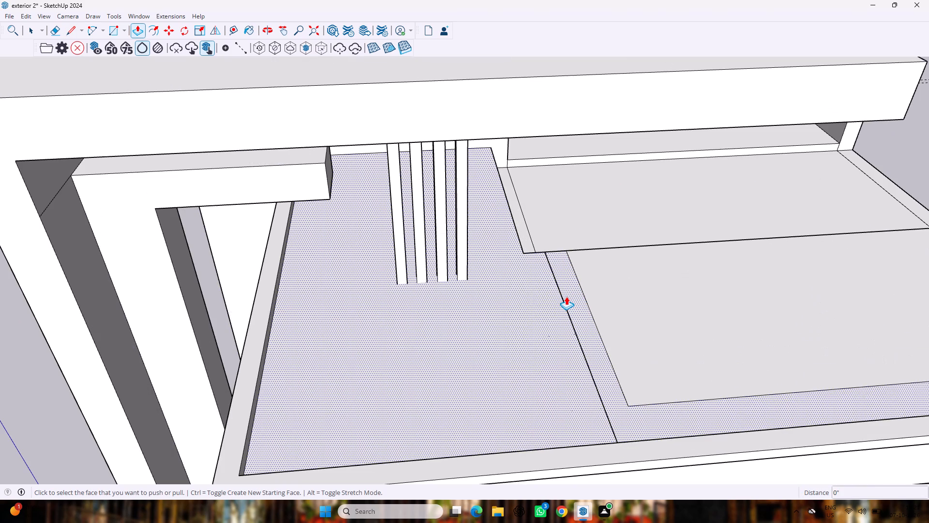
key("l")
scroll(565, 299, "up", 6)
middle_click_drag(566, 302, 575, 337)
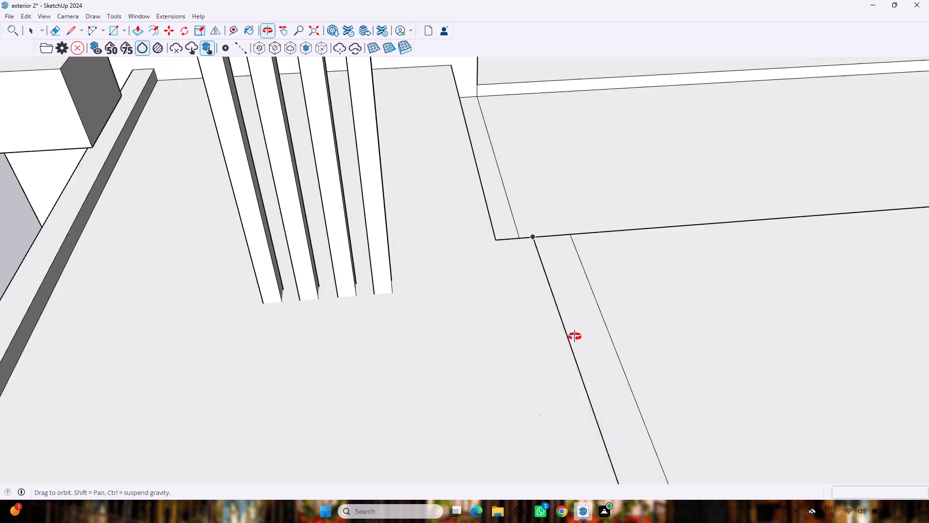
middle_click_drag(575, 337, 634, 358)
middle_click(634, 358)
middle_click(634, 358)
scroll(634, 358, "down", 11)
scroll(630, 440, "up", 2)
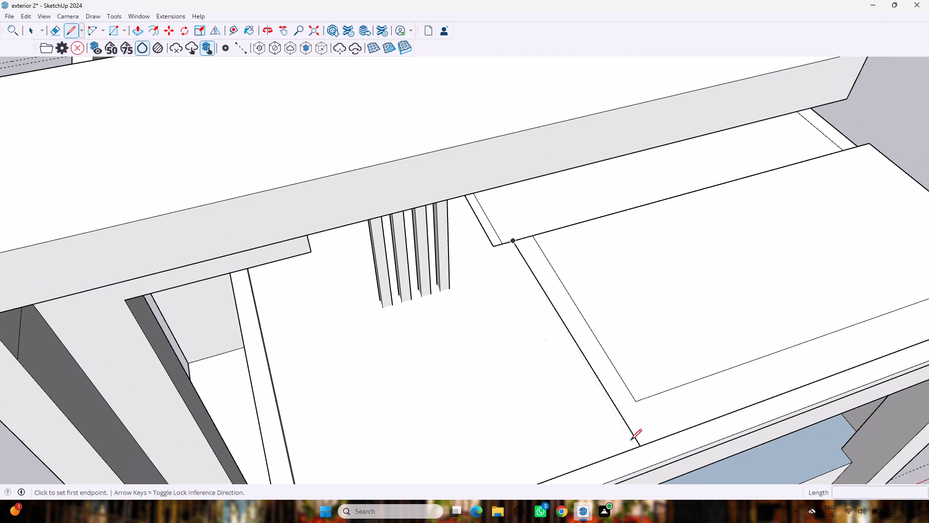
scroll(630, 440, "up", 2)
middle_click_drag(581, 434, 754, 458)
scroll(779, 341, "up", 7)
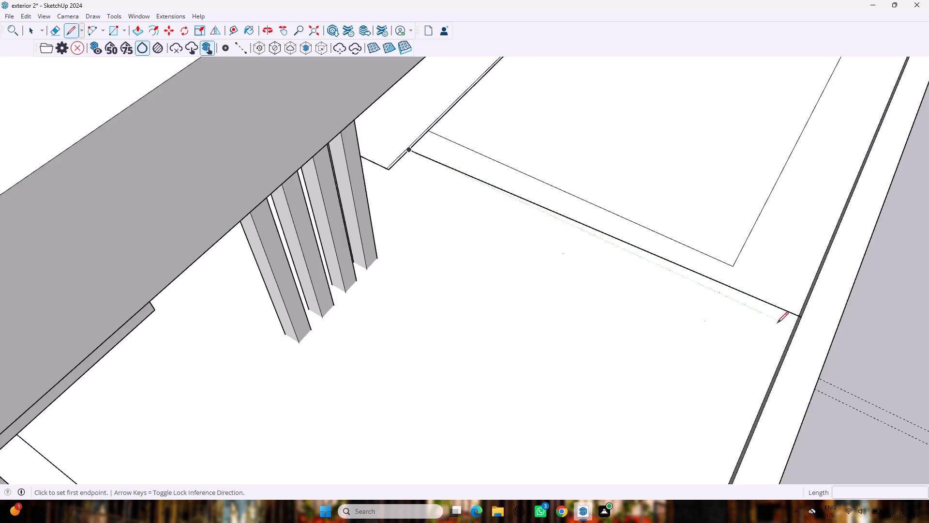
scroll(777, 323, "up", 1)
middle_click_drag(775, 313, 856, 336)
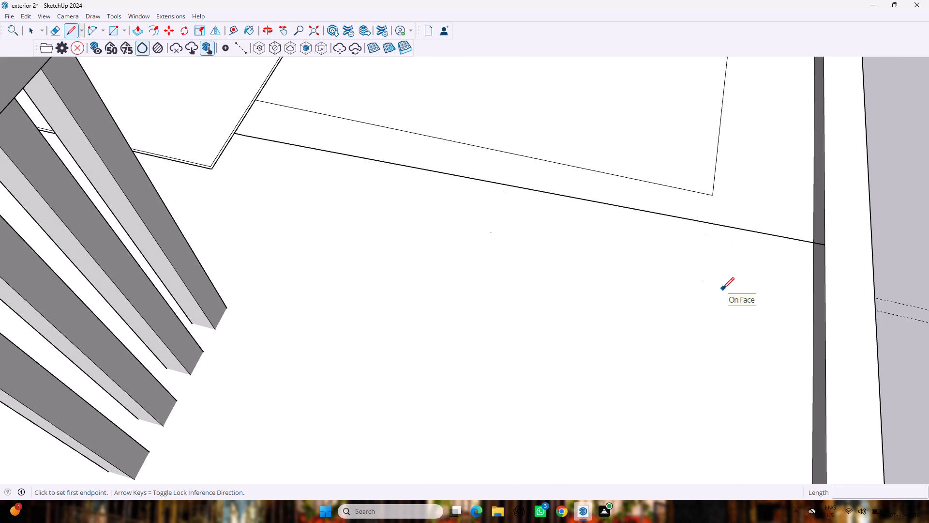
key("space")
type("p")
scroll(727, 227, "down", 3)
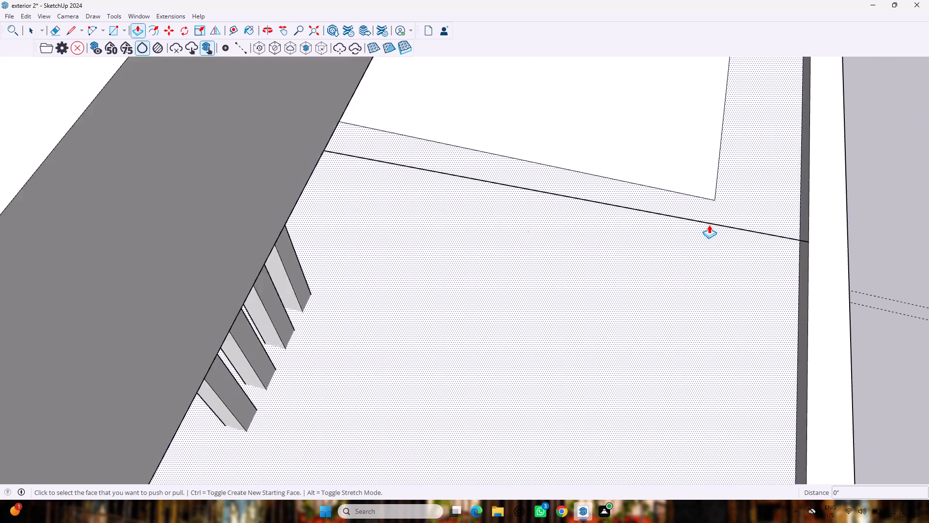
scroll(709, 225, "down", 4)
middle_click_drag(865, 215, 520, 188)
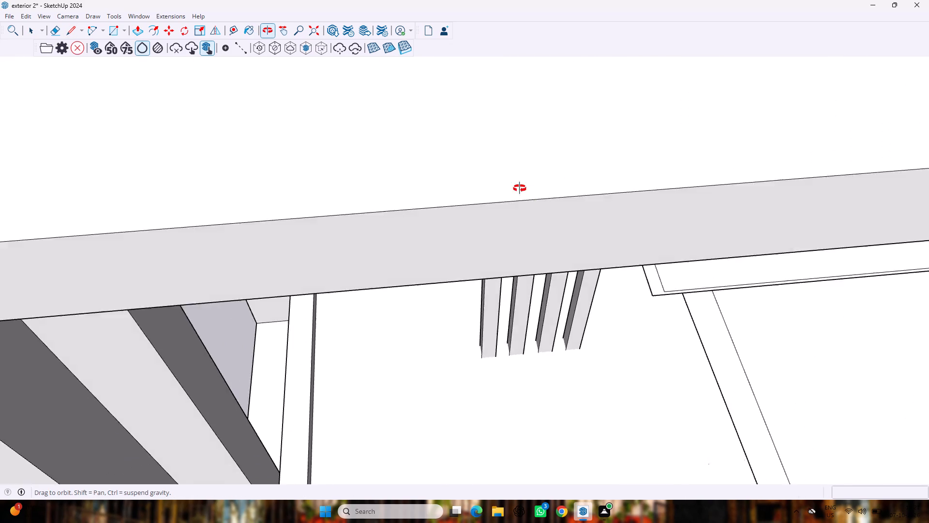
middle_click_drag(520, 188, 506, 181)
scroll(512, 184, "down", 3)
middle_click(503, 179)
scroll(470, 156, "down", 5)
scroll(607, 283, "up", 4)
scroll(604, 257, "down", 3)
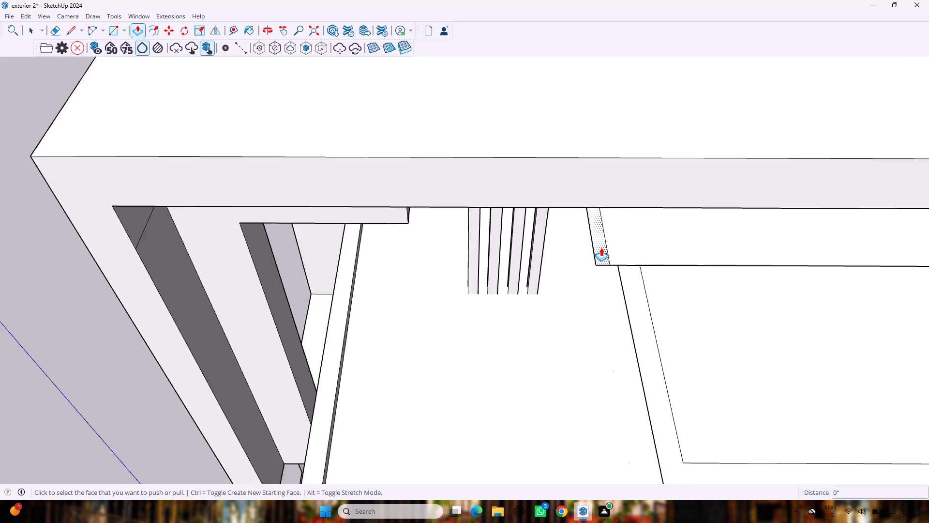
scroll(601, 247, "down", 5)
key("space")
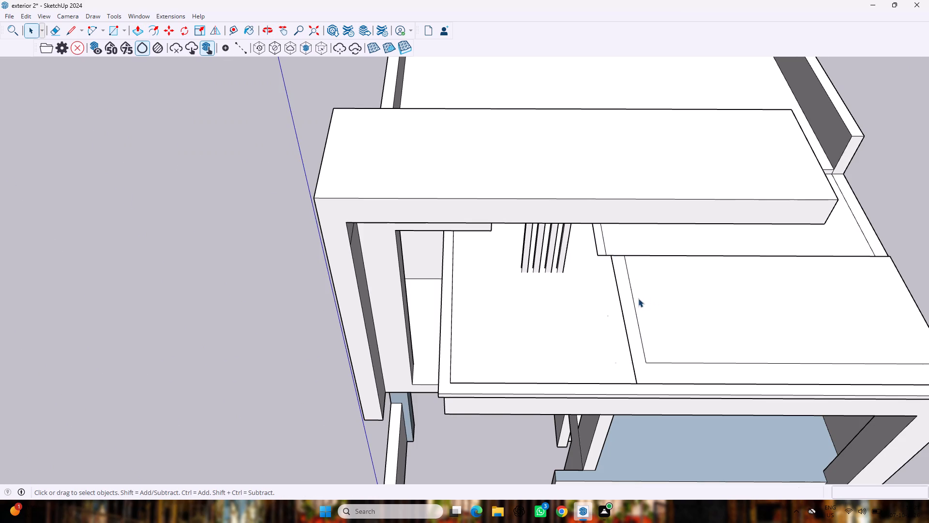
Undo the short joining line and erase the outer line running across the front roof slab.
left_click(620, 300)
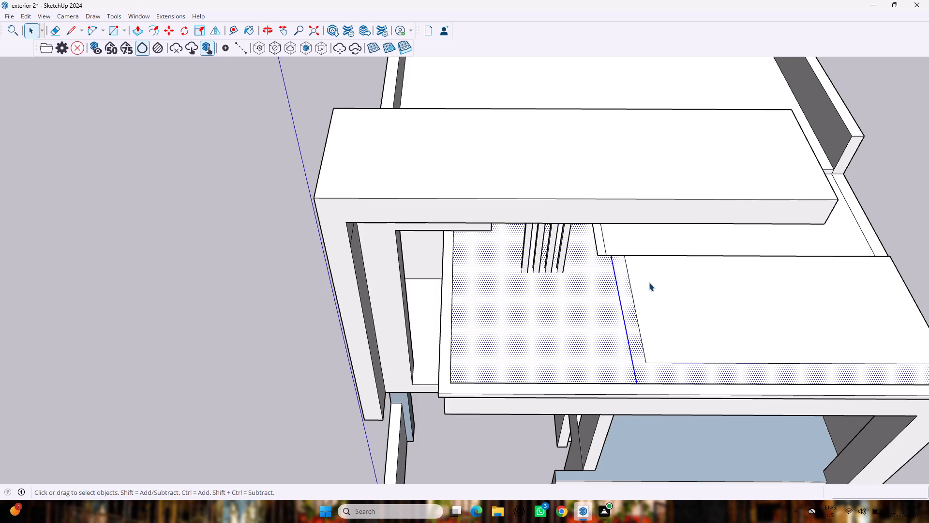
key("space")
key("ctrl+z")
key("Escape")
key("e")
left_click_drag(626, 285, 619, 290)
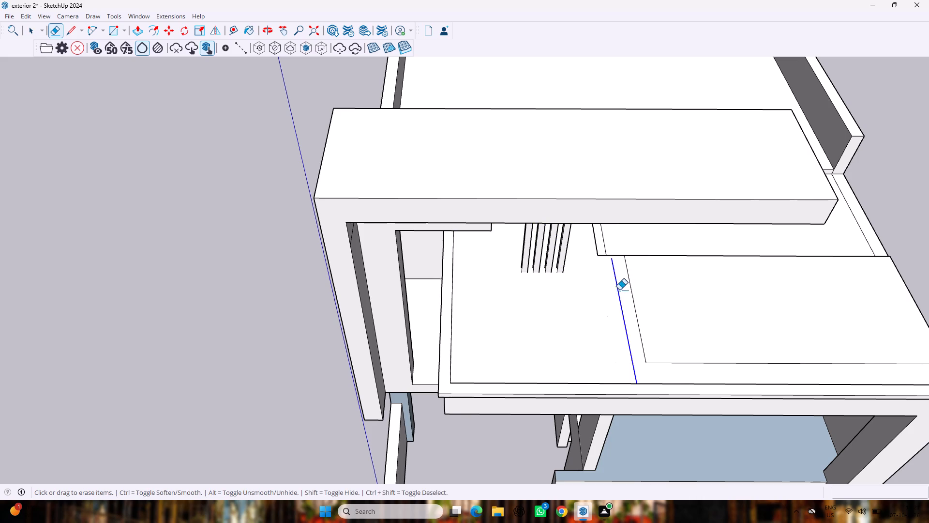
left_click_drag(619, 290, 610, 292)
Draw a line about 8' 4" long from the slab's rear edge to the front parapet, just outside the 7' line.
scroll(610, 278, "down", 4)
key("l")
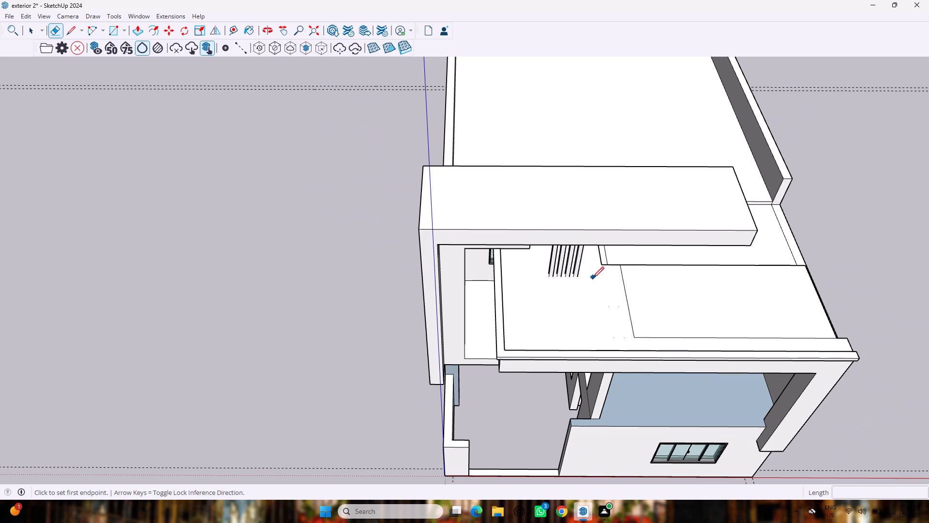
scroll(608, 289, "up", 6)
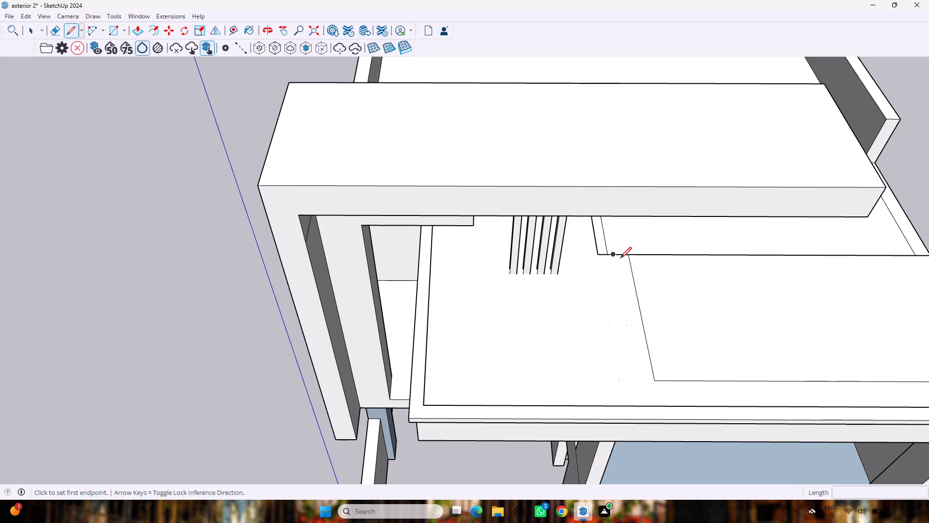
left_click(613, 256)
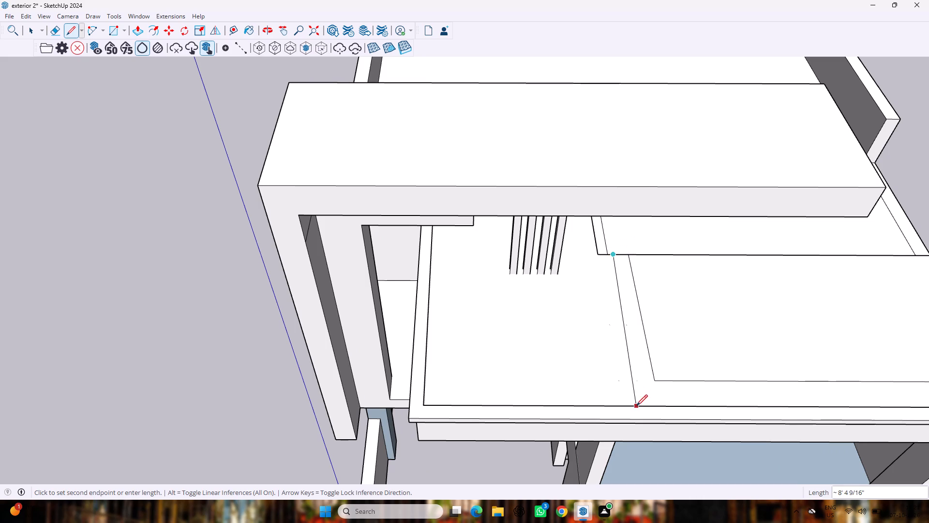
scroll(637, 385, "up", 8)
middle_click_drag(624, 353, 652, 467)
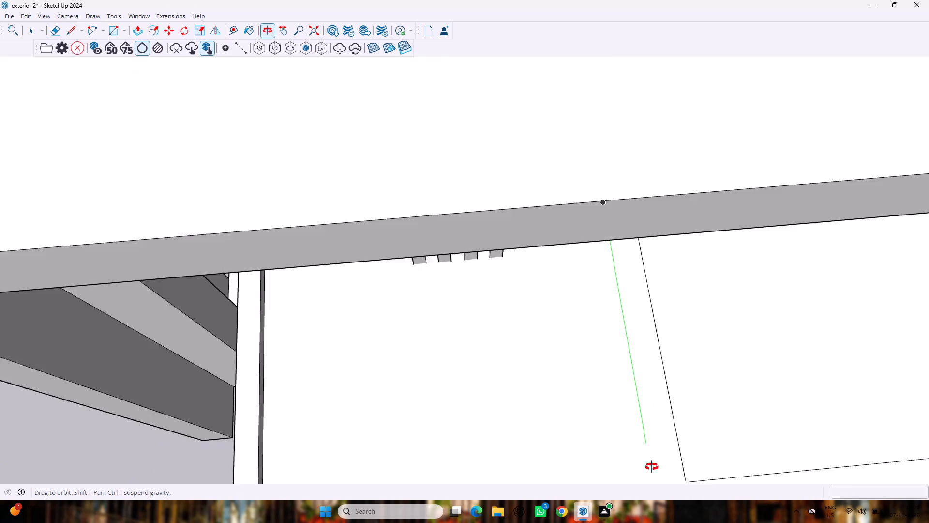
middle_click_drag(652, 467, 651, 464)
scroll(650, 447, "down", 11)
scroll(655, 461, "up", 8)
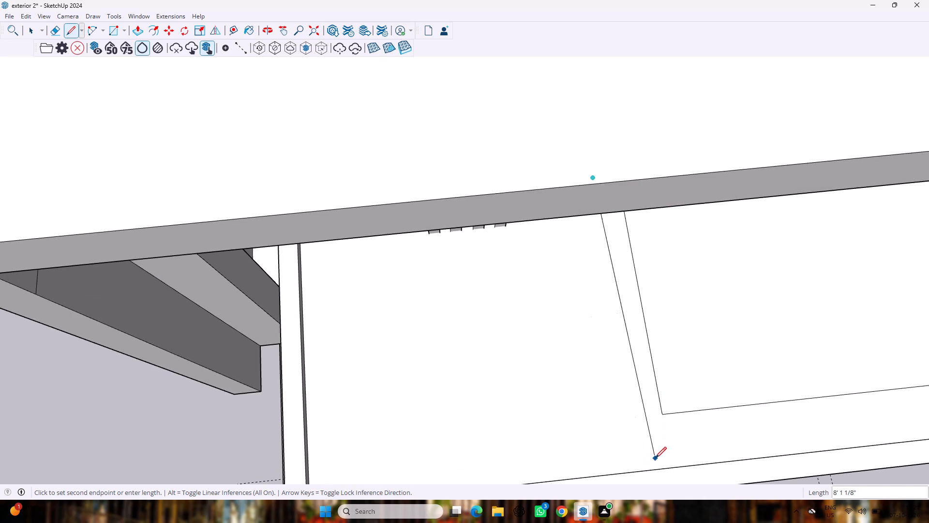
left_click(652, 469)
scroll(648, 453, "down", 6)
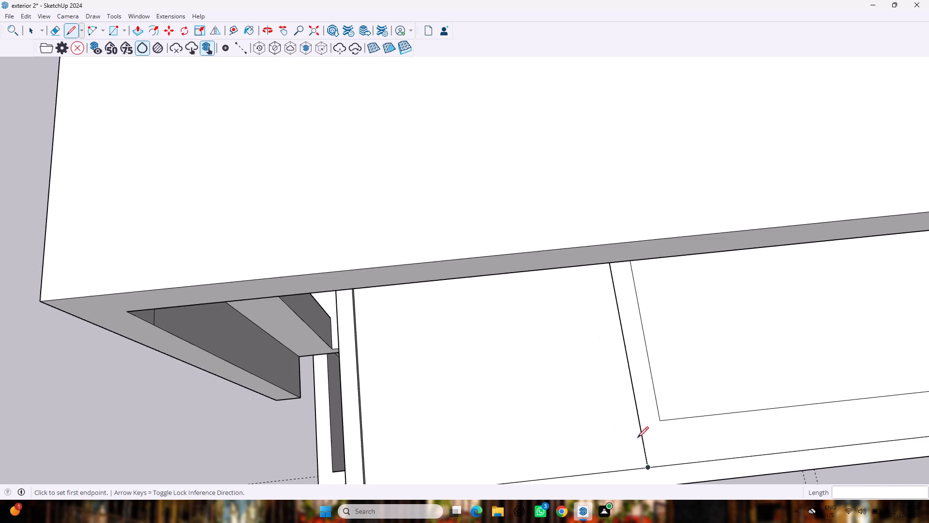
Examine whether the new outer line divides the front roof slab into separate push/pull faces.
key("p")
scroll(646, 411, "down", 5)
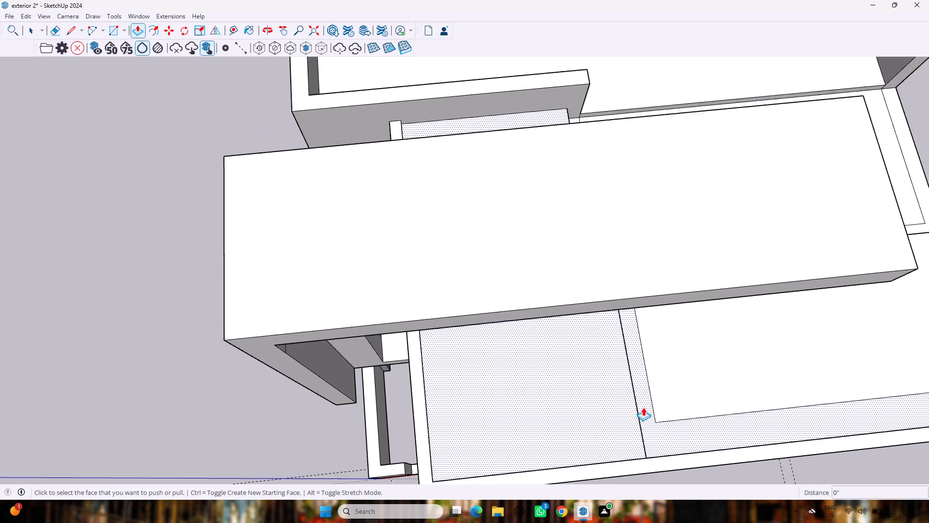
scroll(735, 454, "up", 4)
middle_click_drag(748, 467, 635, 309)
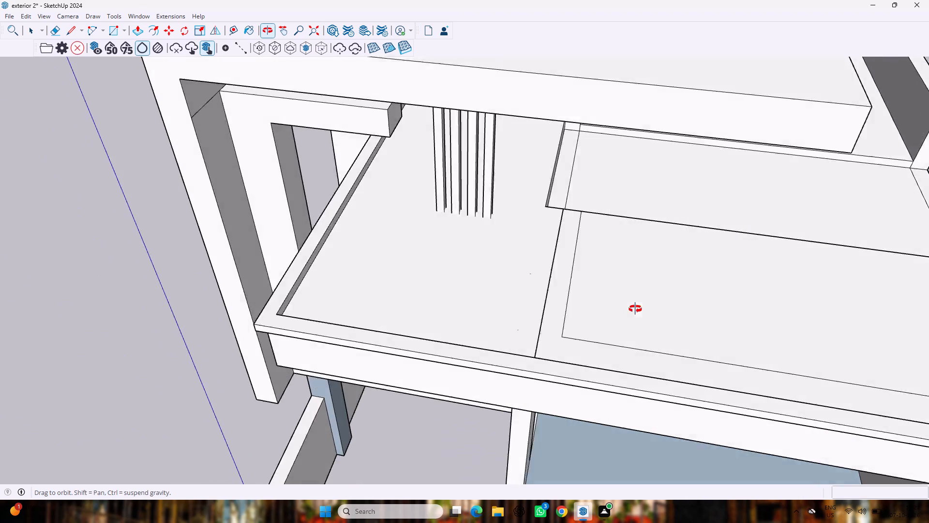
middle_click_drag(635, 309, 615, 299)
scroll(601, 292, "up", 3)
scroll(599, 285, "down", 6)
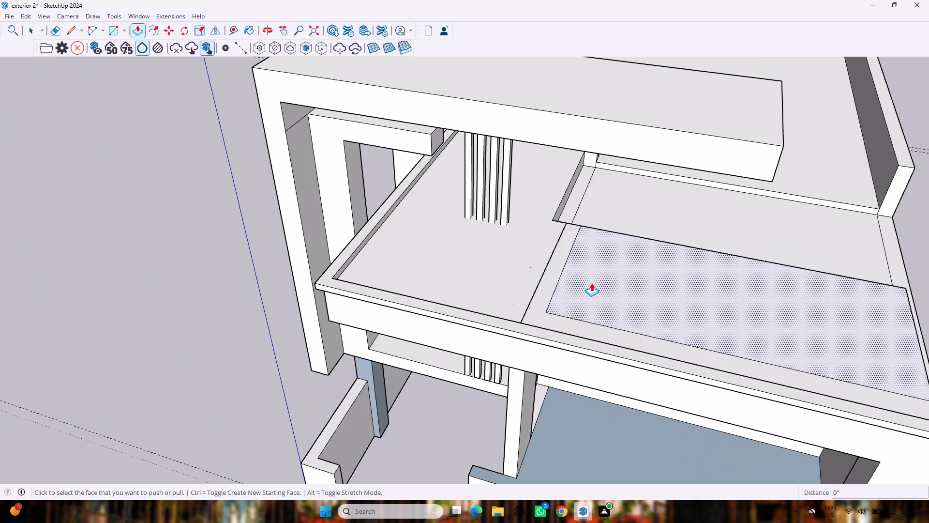
key("space")
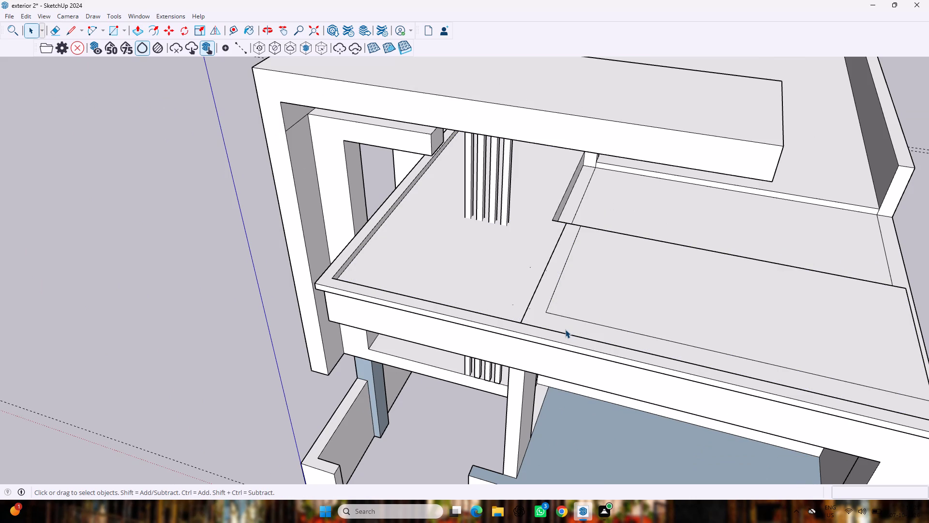
key("p")
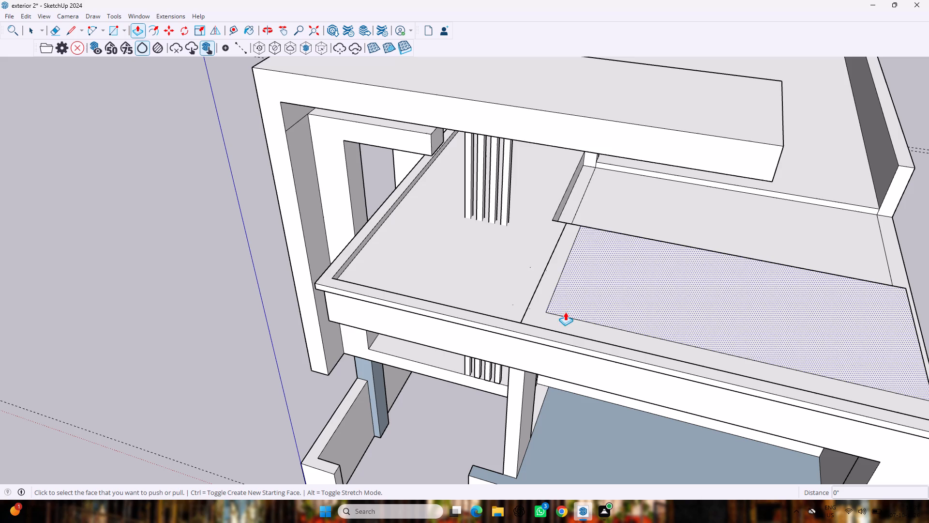
Draw a line about 1' 4" long from the inner outline's front corner on the roof slab to the front parapet.
key("l")
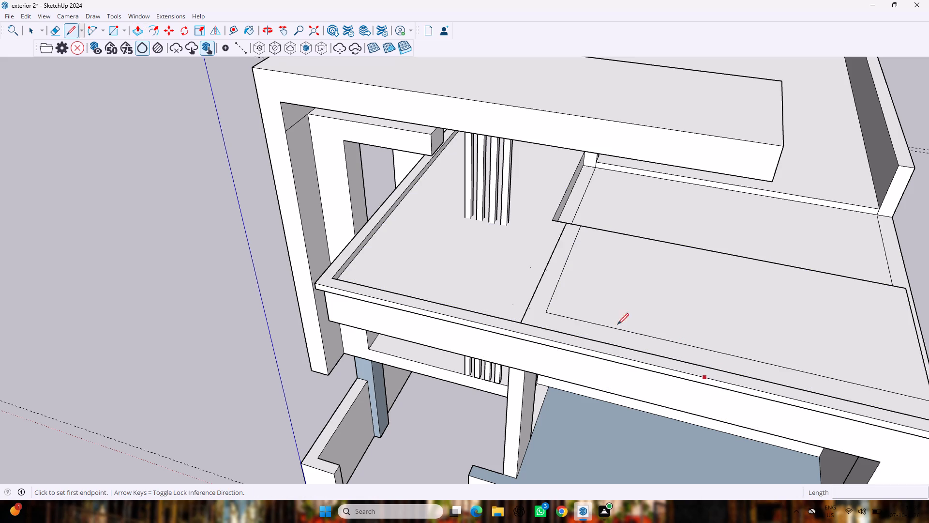
left_click(547, 314)
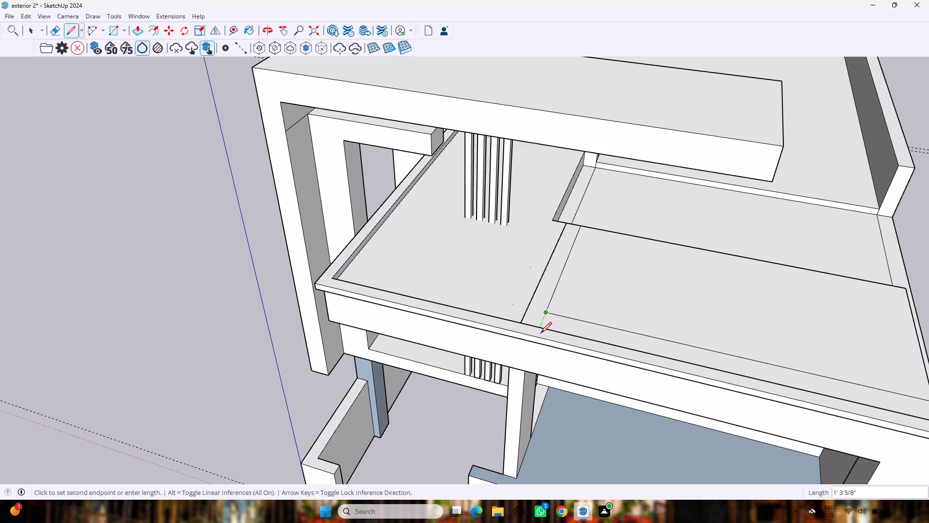
left_click(540, 333)
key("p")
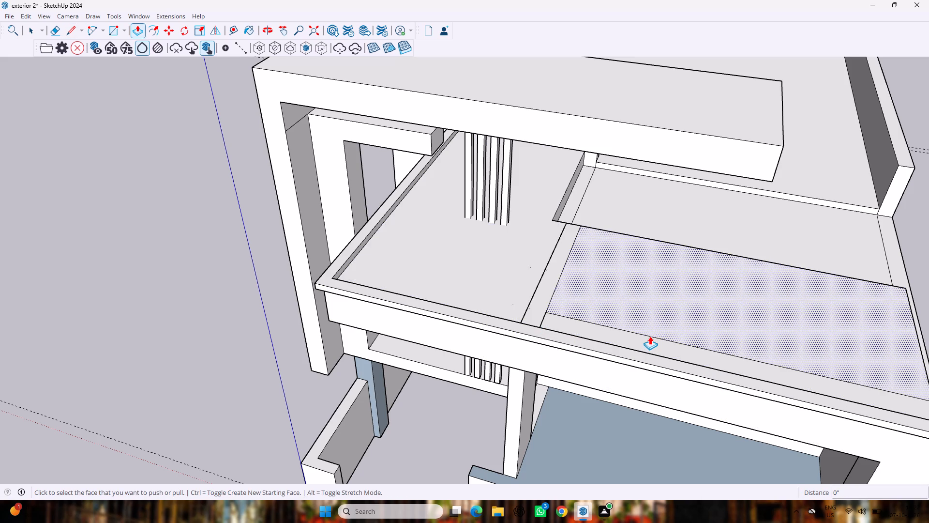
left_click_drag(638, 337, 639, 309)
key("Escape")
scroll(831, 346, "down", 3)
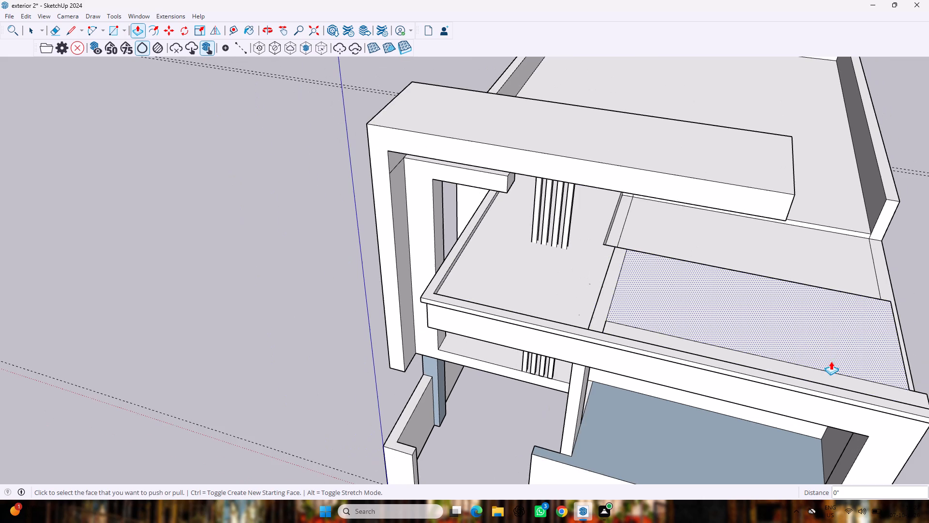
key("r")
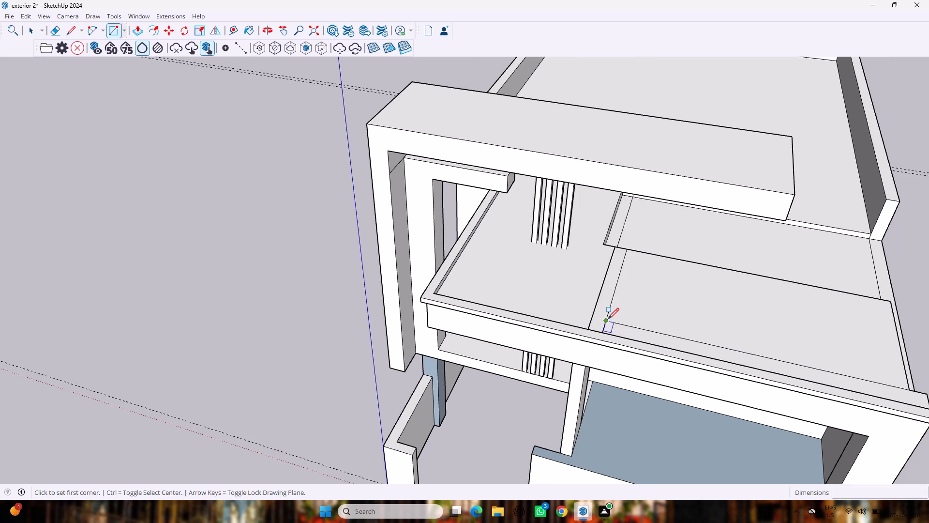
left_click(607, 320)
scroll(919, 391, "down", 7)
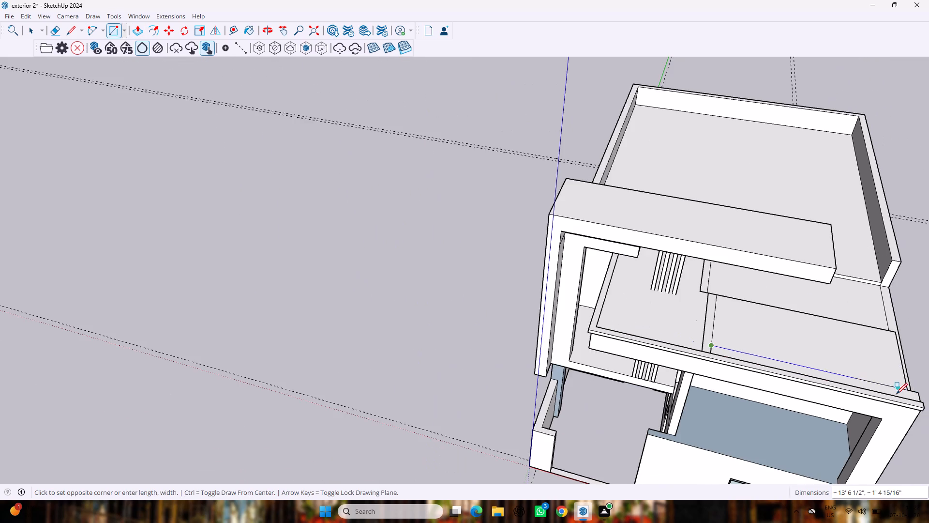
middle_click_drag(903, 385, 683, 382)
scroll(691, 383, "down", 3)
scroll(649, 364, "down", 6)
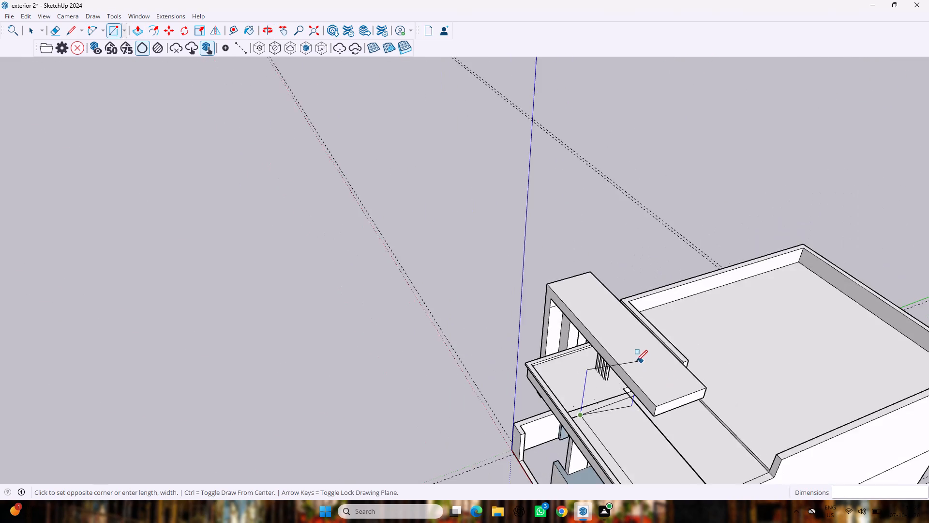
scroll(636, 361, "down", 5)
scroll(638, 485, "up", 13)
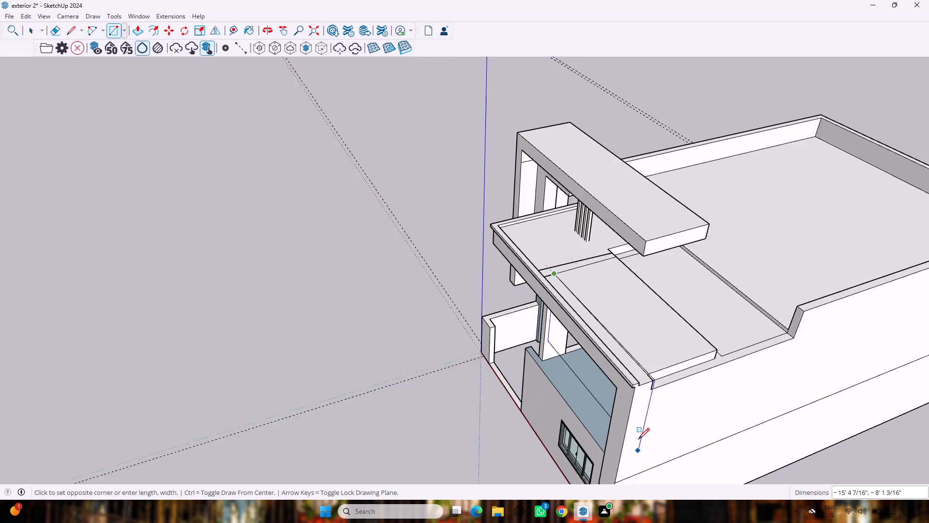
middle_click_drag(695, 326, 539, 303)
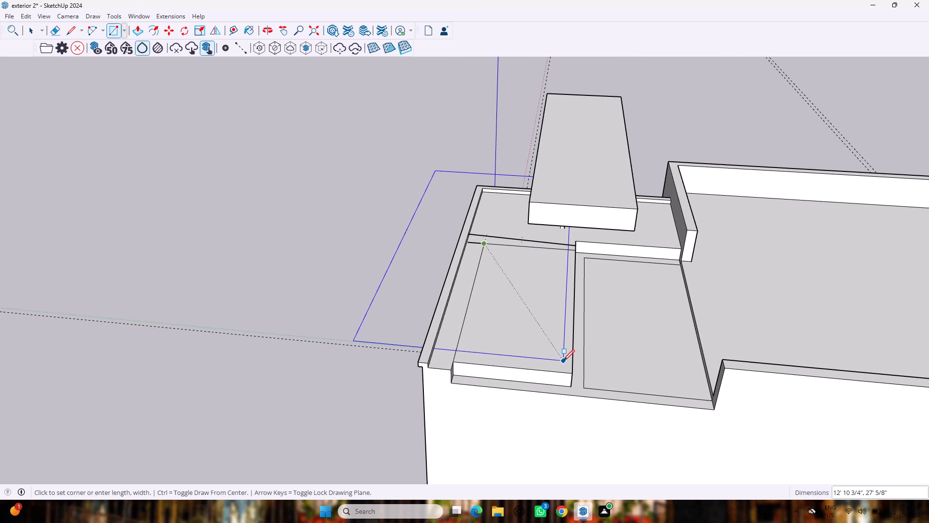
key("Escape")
Push the outlined panel of the front roof slab down 1'.
key("p")
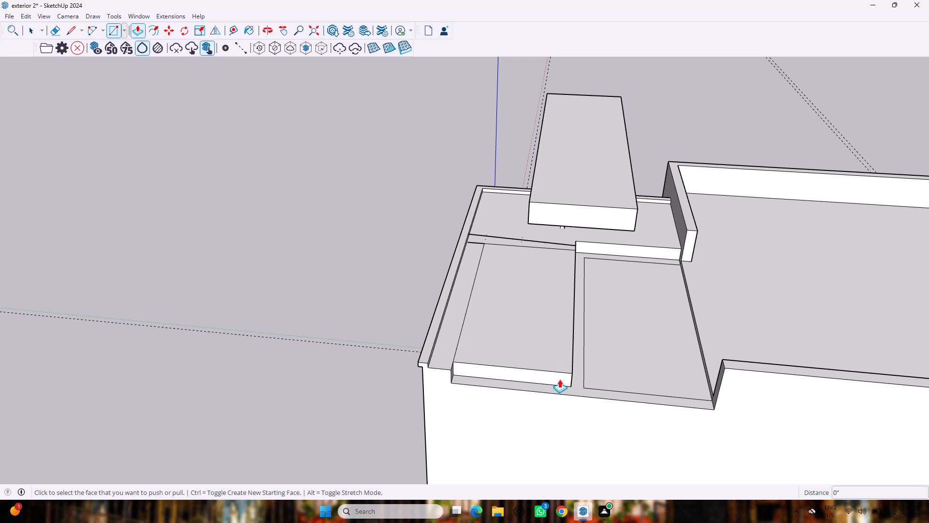
left_click_drag(553, 351, 554, 370)
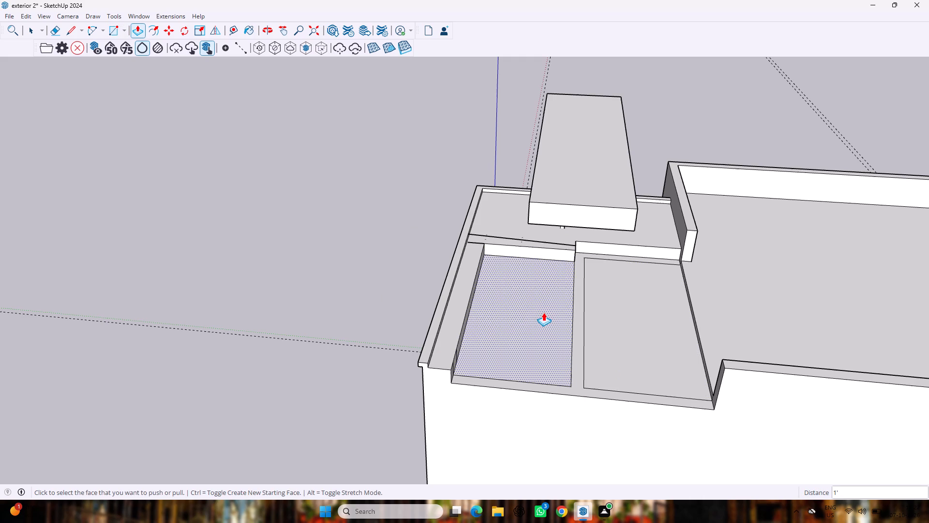
Push the remaining raised slab surface behind the front parapet down 1', level with the sunken panel.
key("space")
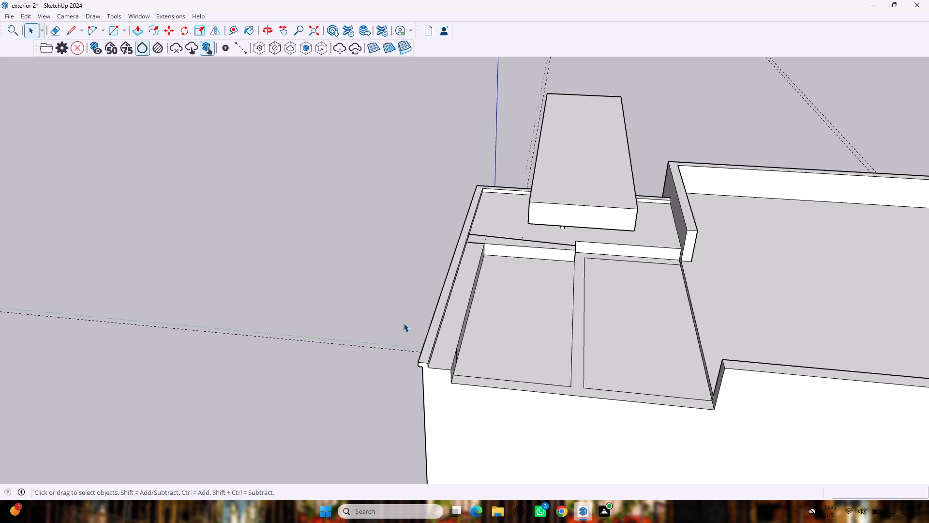
key("p")
left_click_drag(448, 325, 450, 284)
key("Escape")
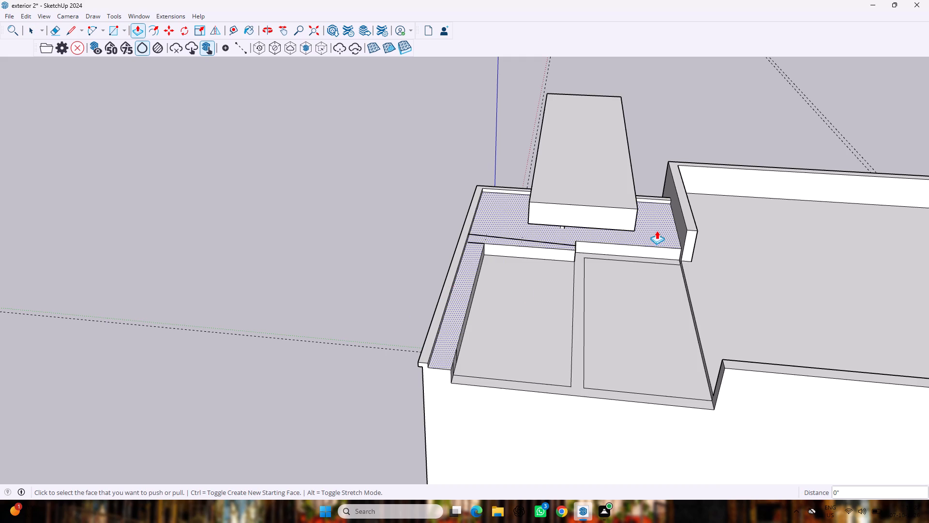
left_click_drag(657, 231, 663, 257)
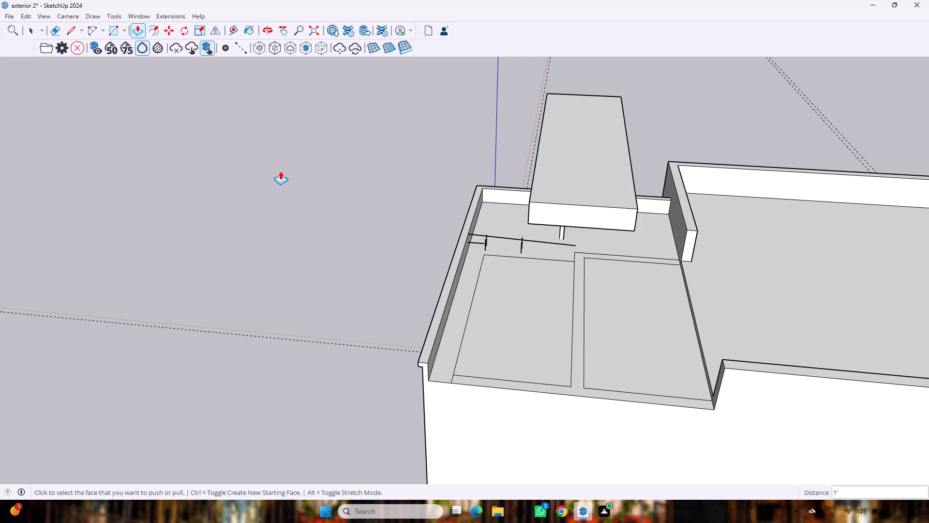
Erase the leftover floating lines and the panel outline lines near the parapet on the front roof slab.
middle_click_drag(281, 172, 621, 151)
scroll(616, 150, "down", 2)
scroll(605, 165, "up", 3)
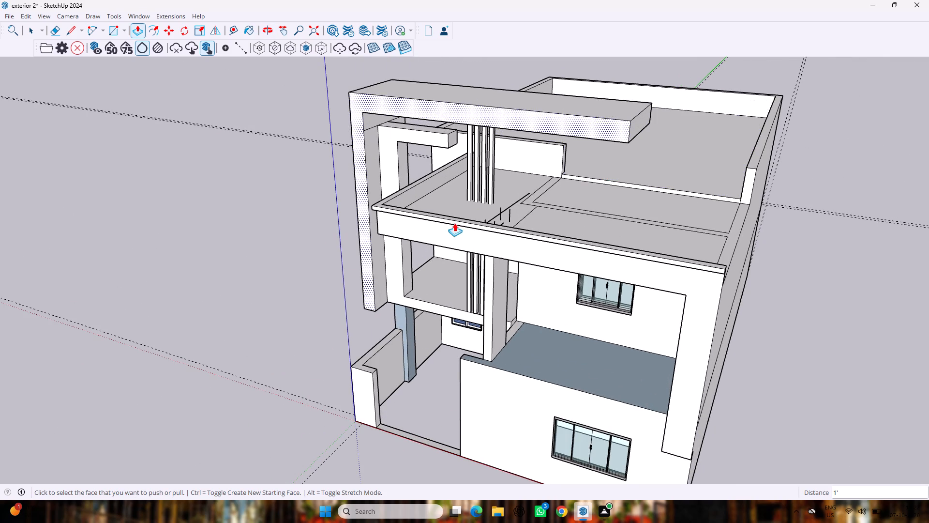
scroll(598, 190, "up", 5)
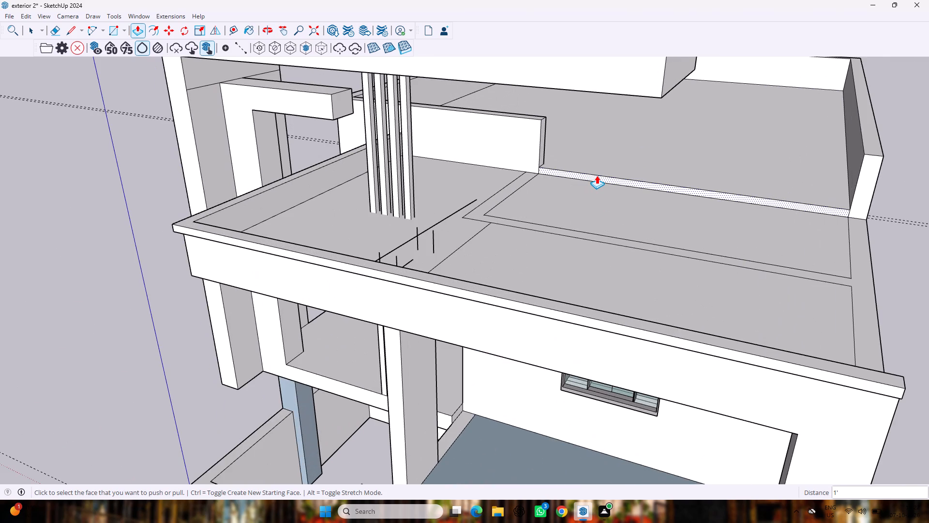
middle_click_drag(472, 194, 480, 163)
middle_click_drag(180, 300, 452, 263)
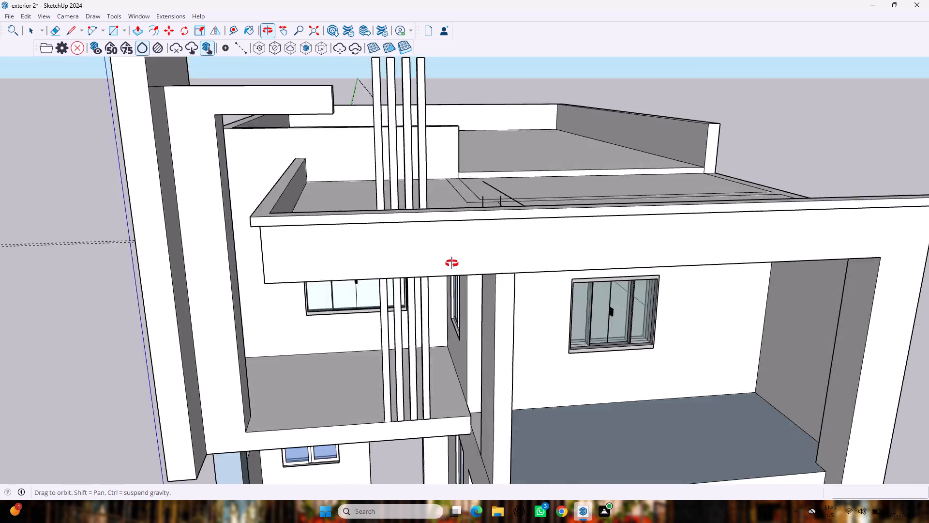
middle_click_drag(452, 263, 498, 245)
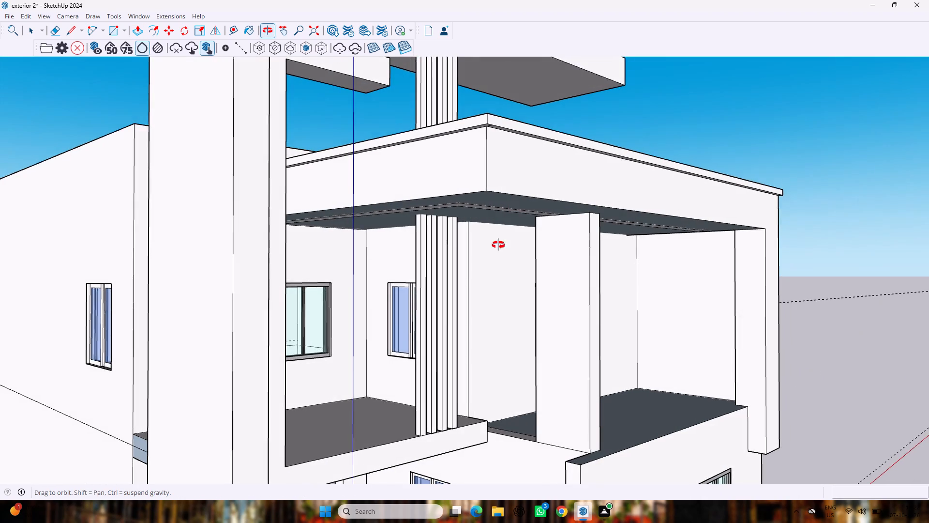
middle_click_drag(498, 245, 326, 401)
key("e")
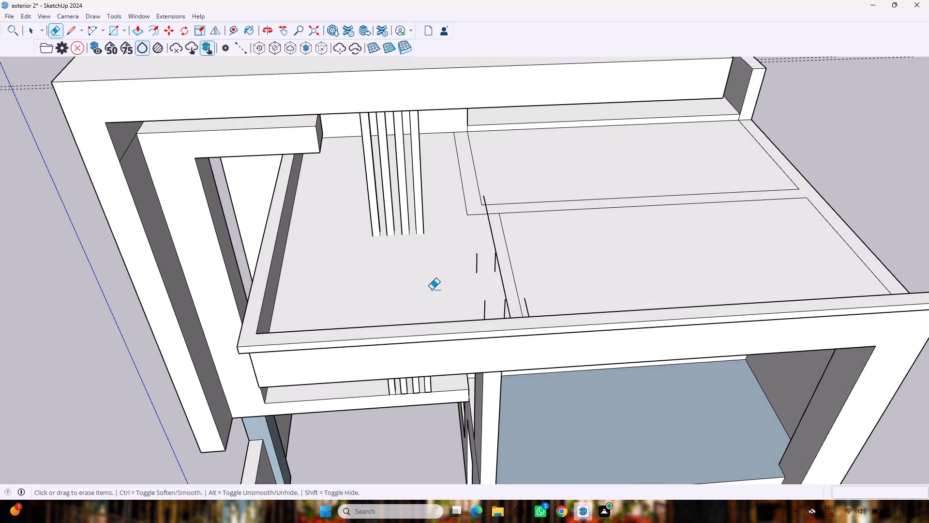
left_click_drag(462, 260, 518, 295)
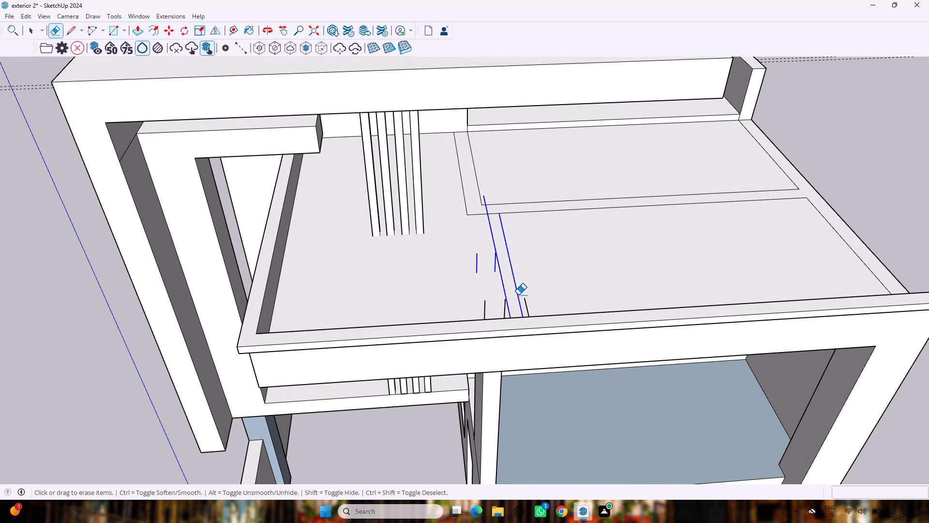
left_click_drag(518, 295, 519, 294)
middle_click_drag(528, 273, 320, 333)
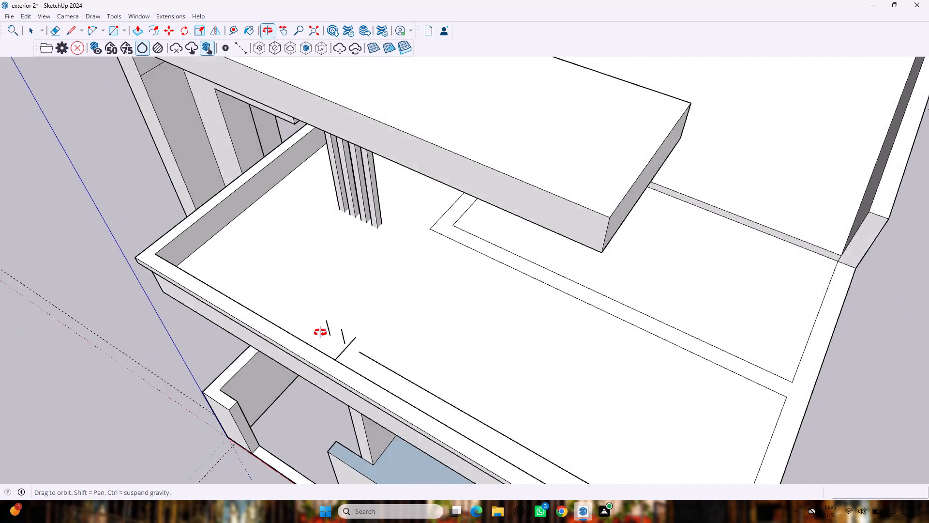
middle_click_drag(320, 333, 317, 331)
left_click_drag(303, 302, 356, 373)
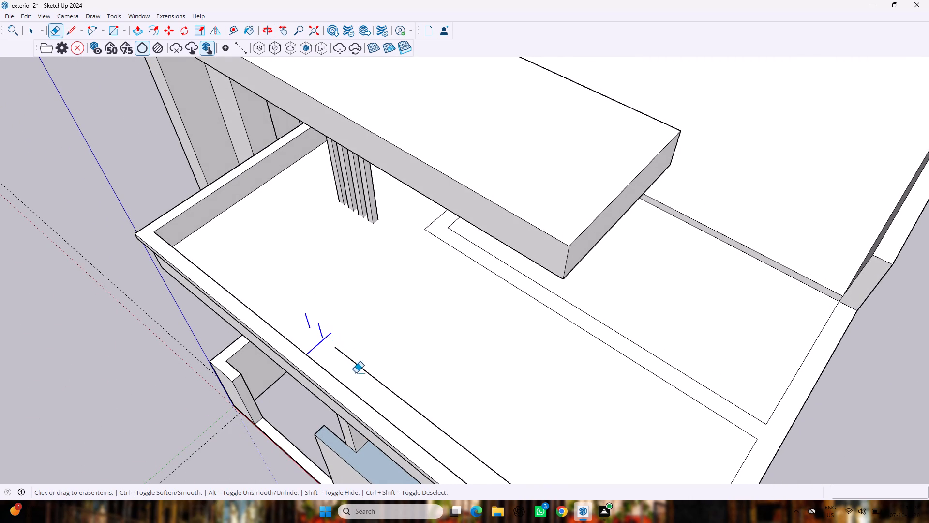
left_click_drag(356, 373, 382, 375)
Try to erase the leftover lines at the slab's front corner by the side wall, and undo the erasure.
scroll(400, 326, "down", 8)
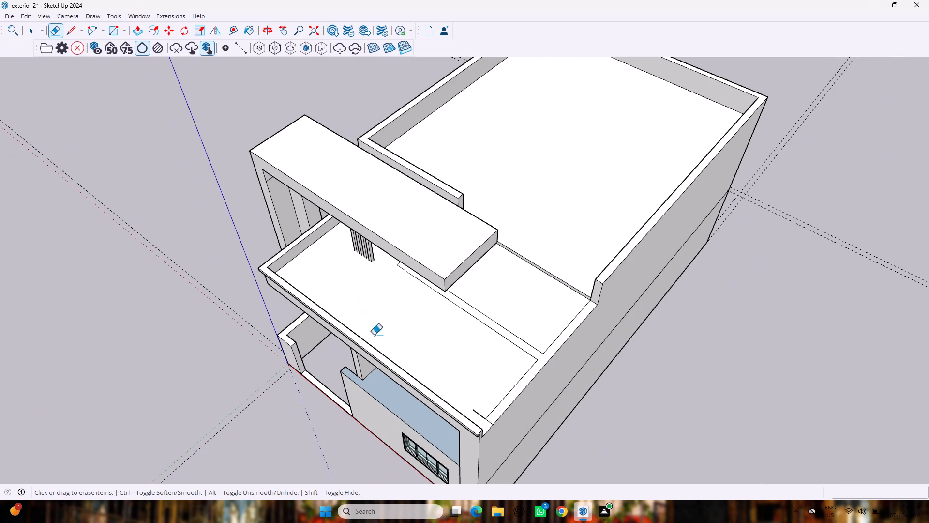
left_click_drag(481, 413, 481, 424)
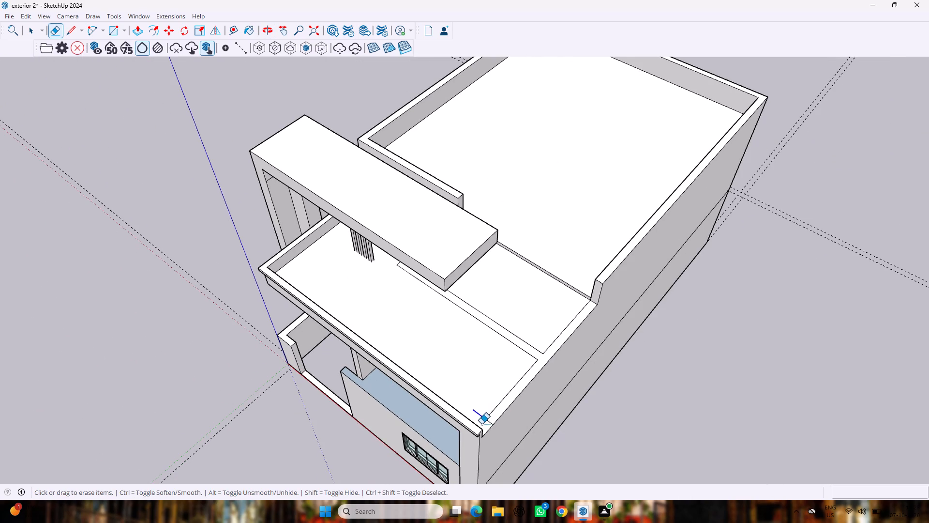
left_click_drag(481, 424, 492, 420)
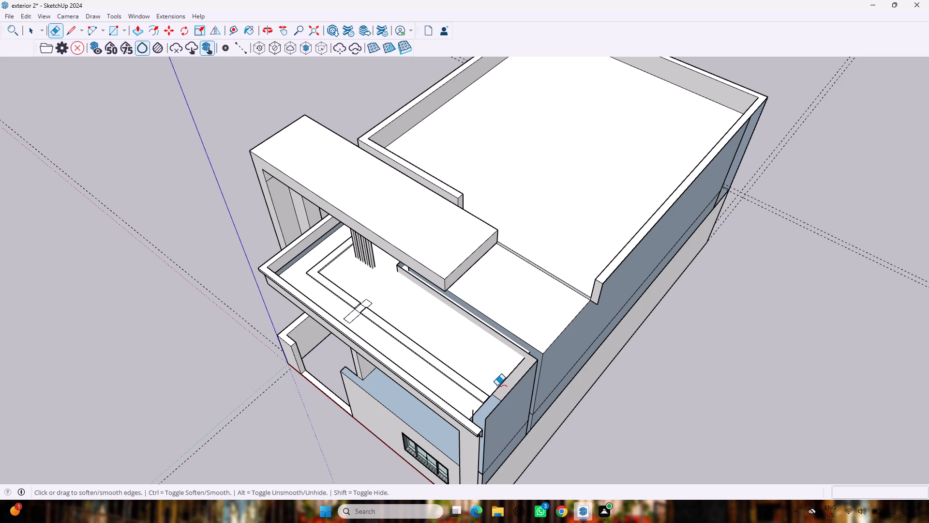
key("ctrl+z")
Erase the short segment joining the outline's front corner to the slab's side edge.
scroll(500, 422, "up", 5)
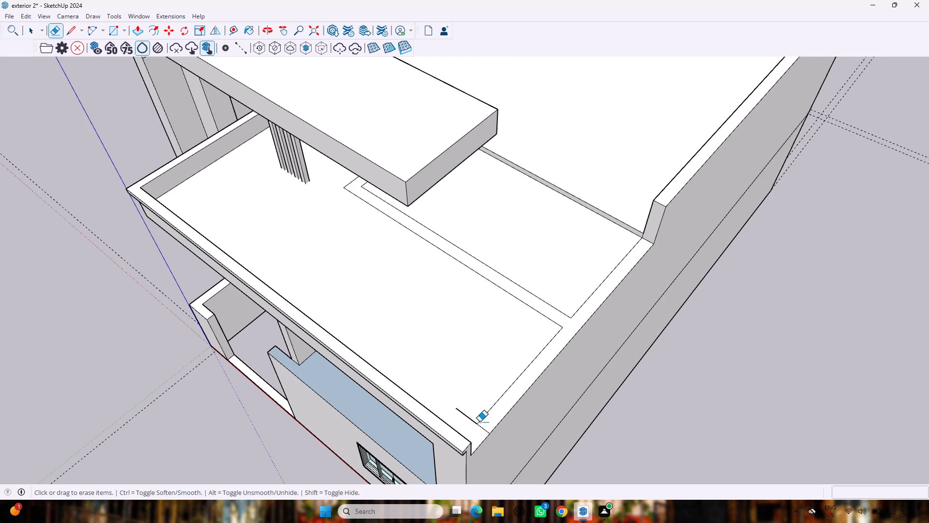
left_click(479, 426)
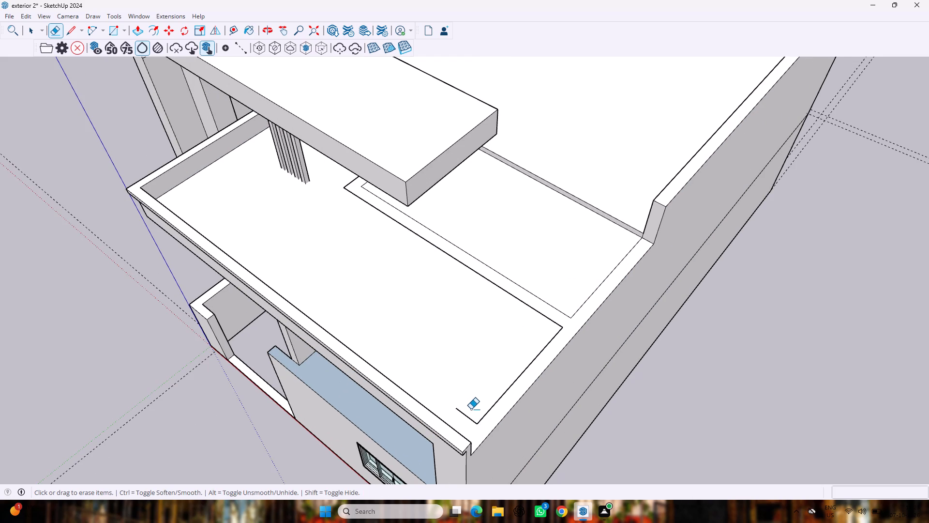
Examine the whole house from the front and from above to check the roof slab.
scroll(470, 402, "down", 6)
middle_click_drag(184, 394, 185, 395)
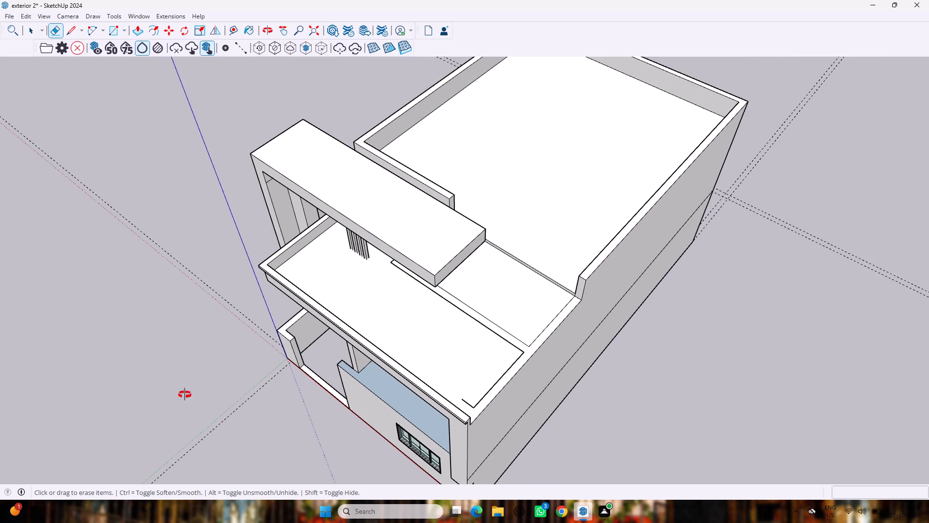
middle_click_drag(185, 395, 530, 201)
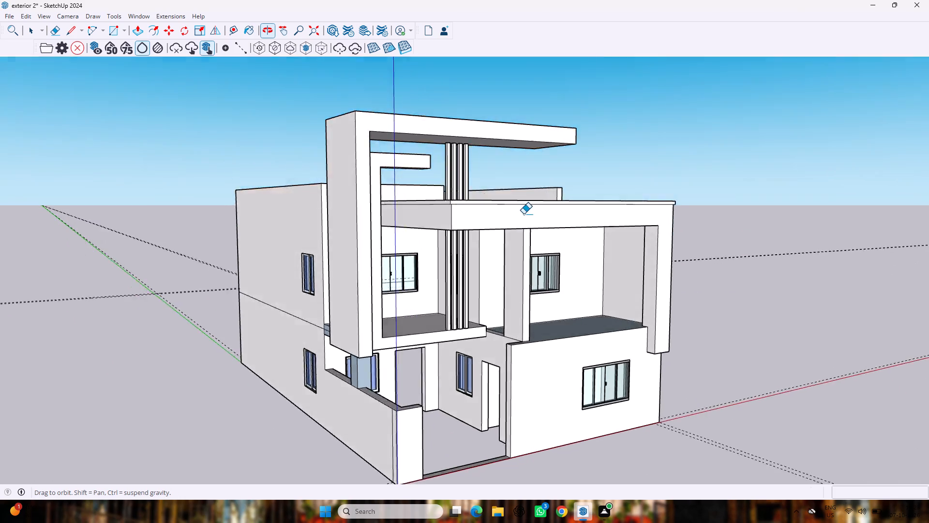
scroll(519, 226, "down", 3)
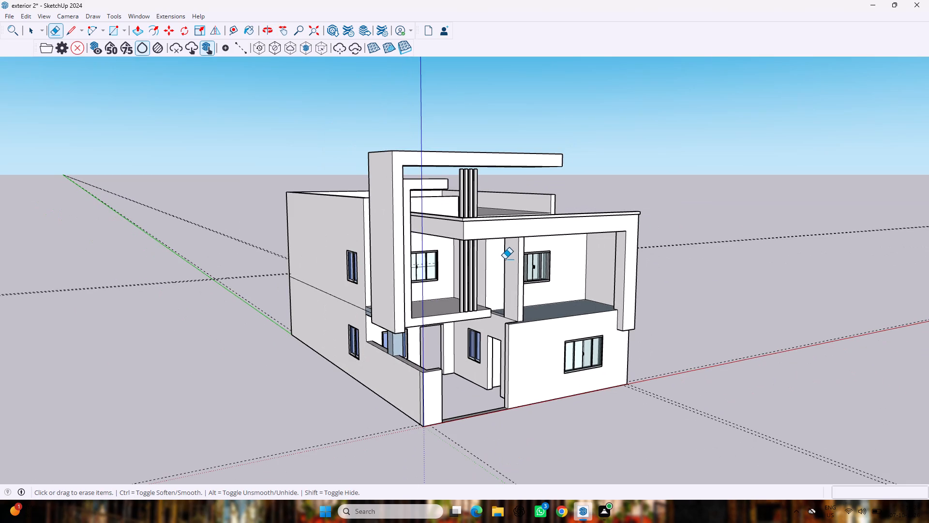
scroll(434, 219, "down", 3)
middle_click_drag(567, 174, 484, 401)
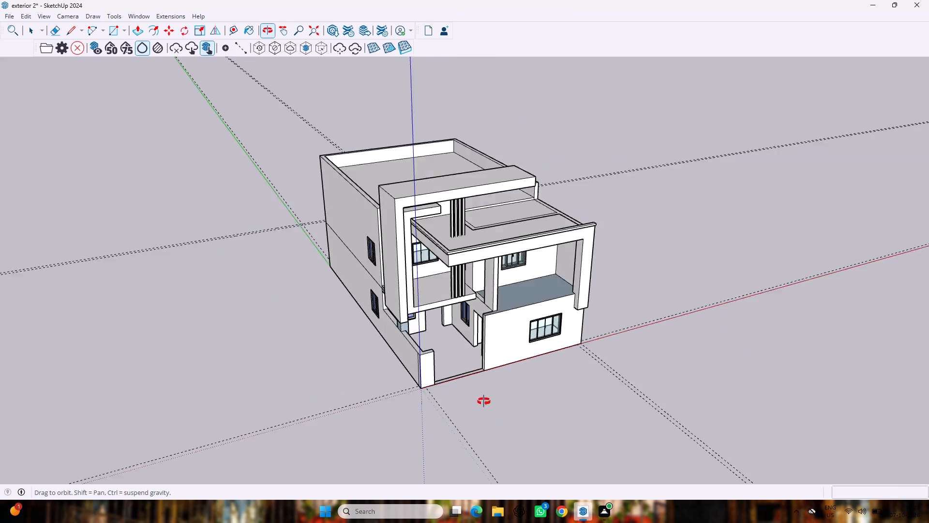
middle_click_drag(484, 401, 478, 394)
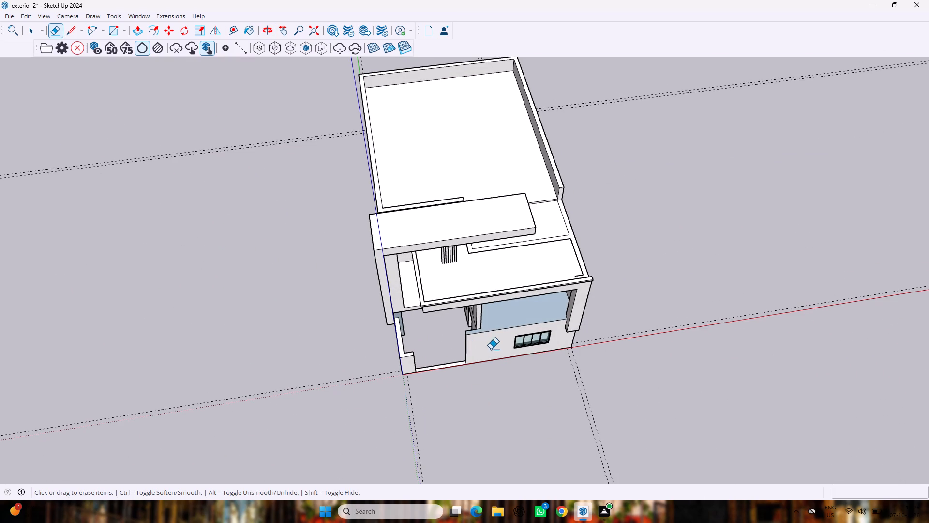
Draw a rectangle about 16' 5" by 1' 1" on the front roof slab, along the parapet from the side-wall corner.
key("l")
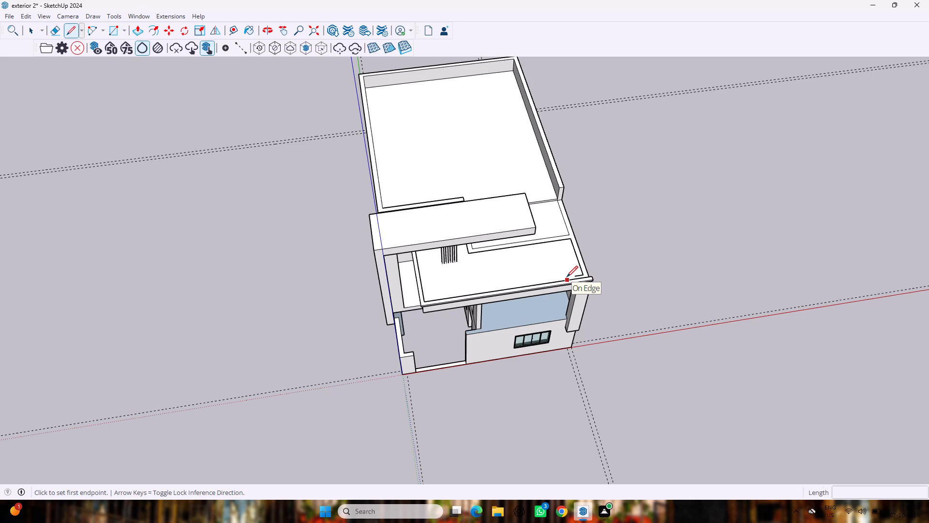
scroll(539, 250, "up", 5)
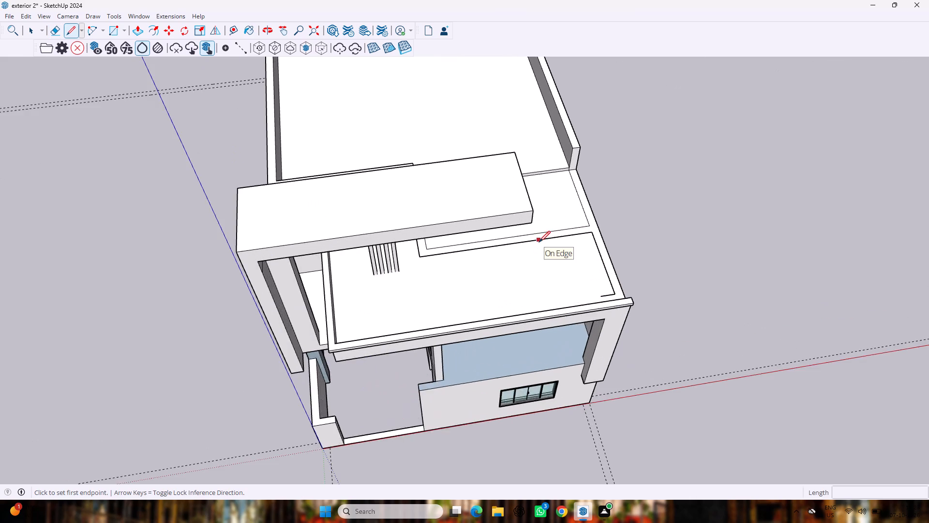
scroll(539, 242, "up", 3)
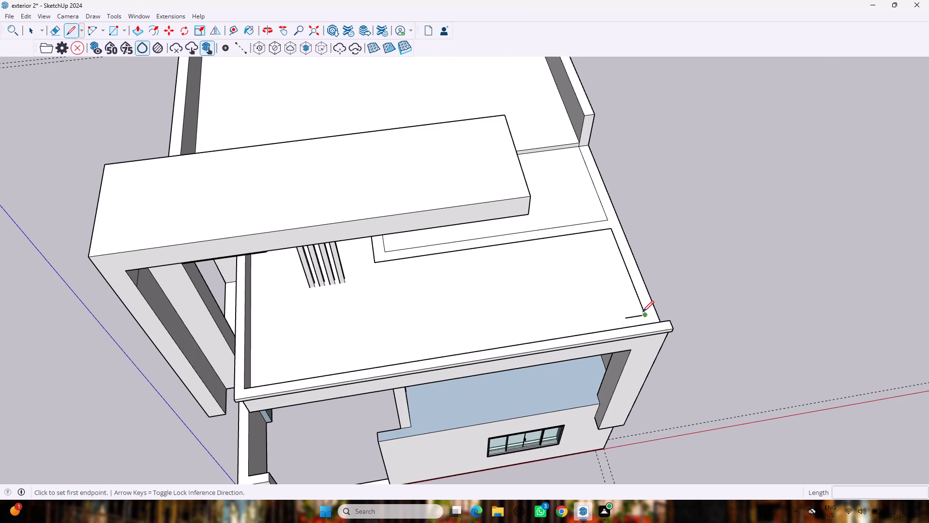
key("r")
scroll(640, 308, "up", 9)
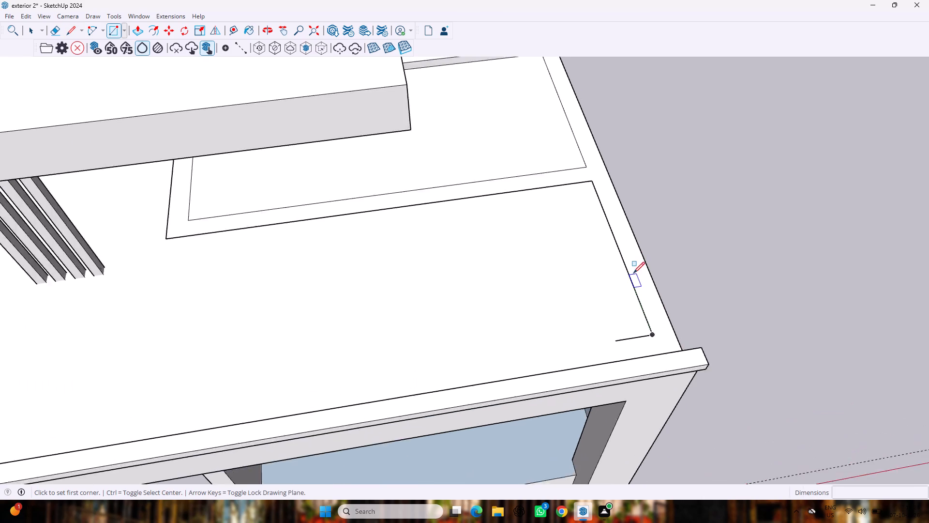
scroll(633, 273, "up", 2)
middle_click_drag(712, 353, 697, 362)
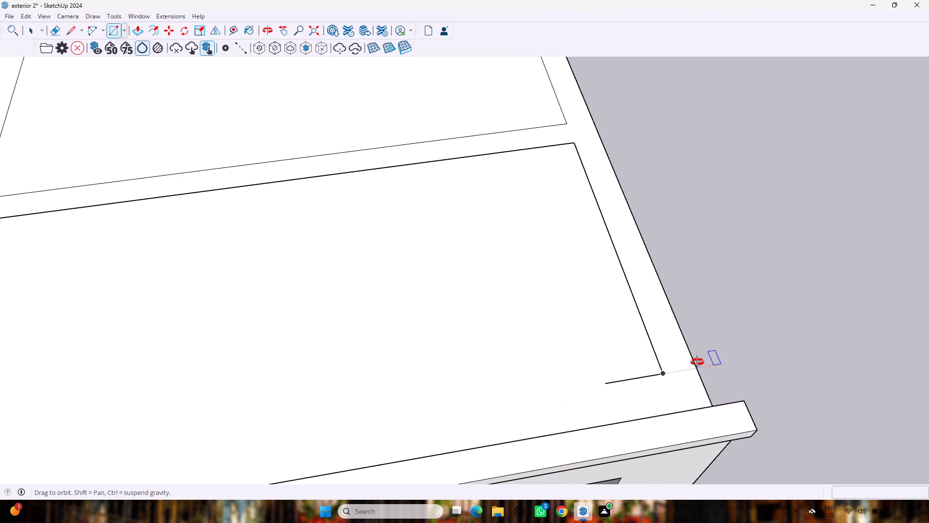
middle_click_drag(697, 362, 390, 354)
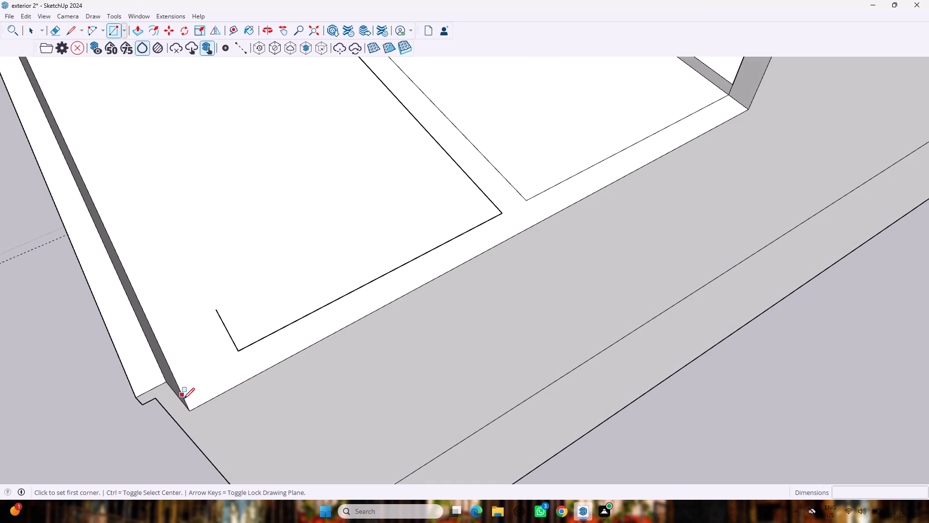
left_click(185, 408)
scroll(163, 242, "down", 8)
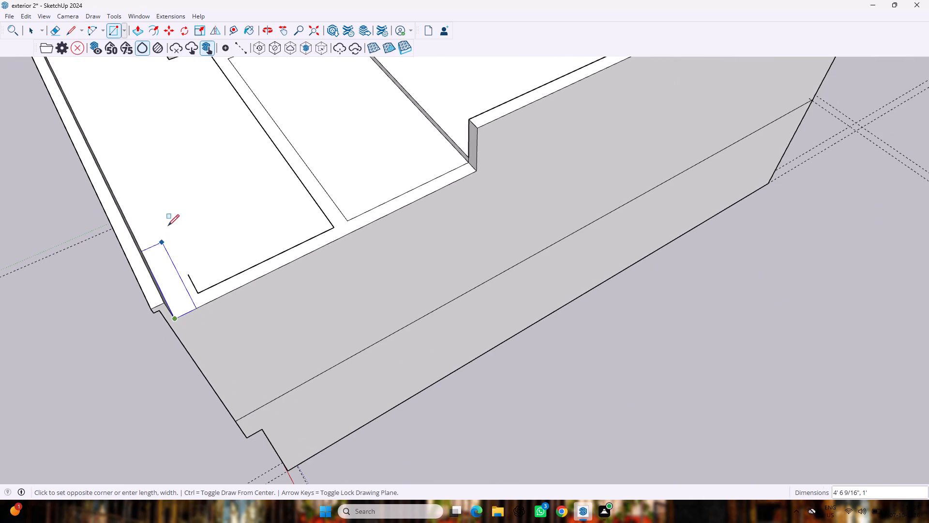
scroll(136, 160, "down", 15)
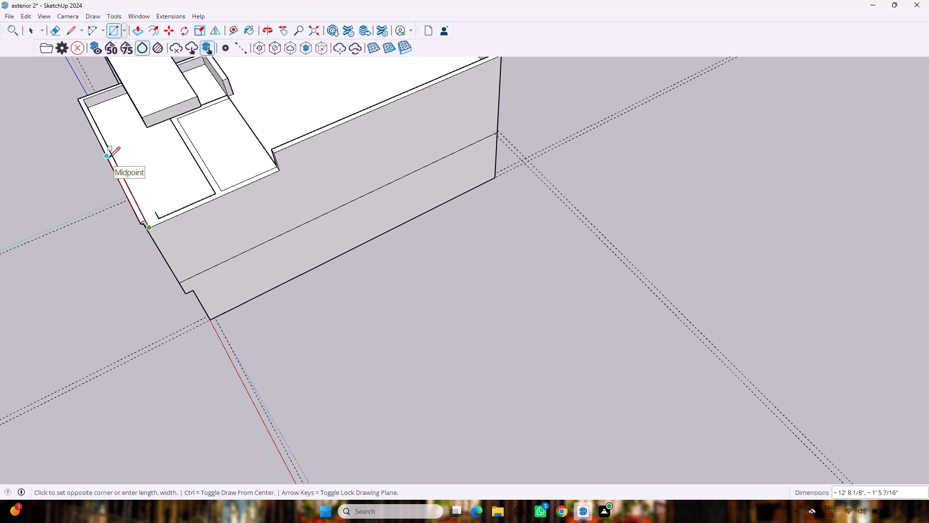
scroll(101, 152, "up", 8)
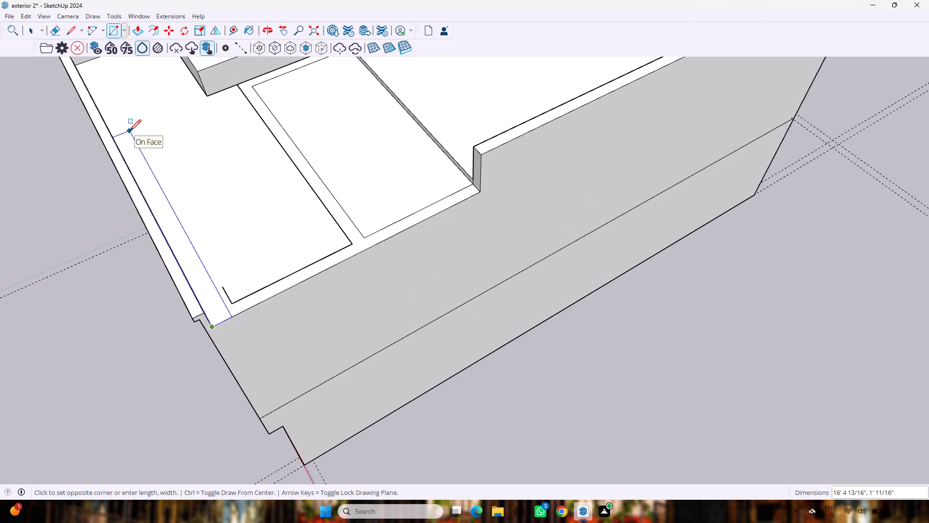
left_click(130, 131)
Push/Pull the new strip behind the parapet up about 1' 4", plus a further 11' 11", to form a tall wall.
middle_click_drag(34, 124, 276, 159)
middle_click(276, 159)
scroll(276, 159, "down", 4)
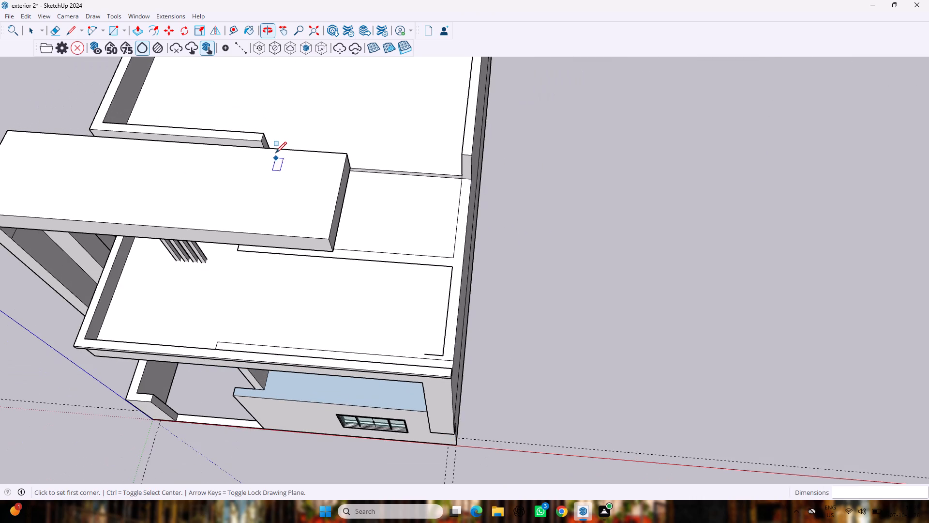
scroll(249, 173, "up", 3)
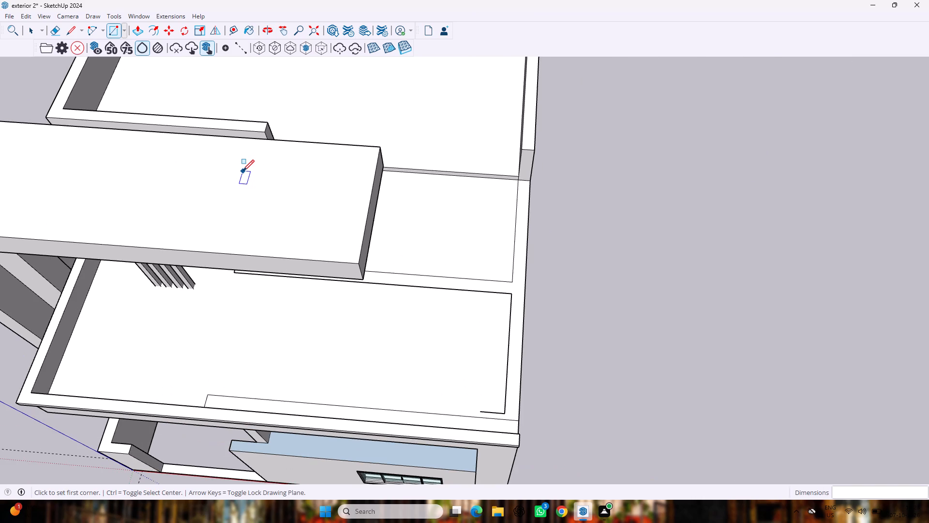
key("p")
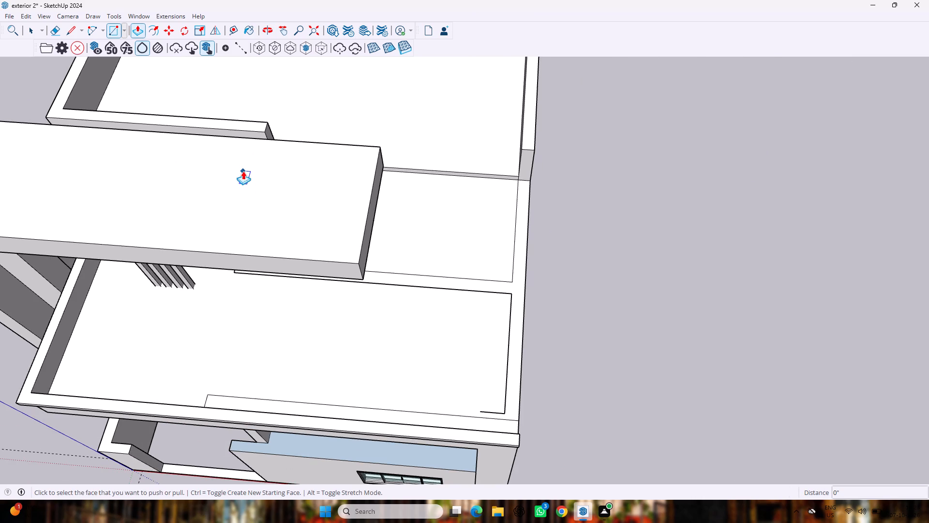
left_click_drag(255, 401, 266, 356)
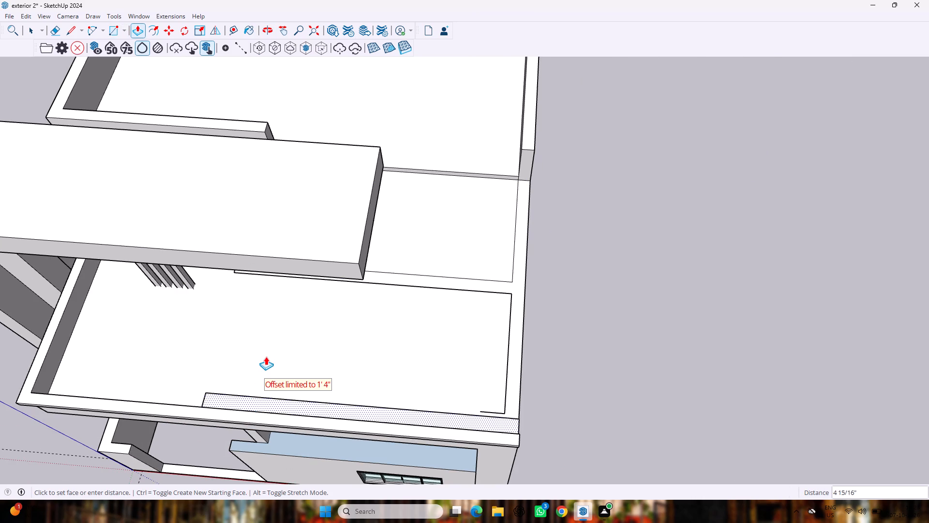
left_click_drag(266, 356, 262, 308)
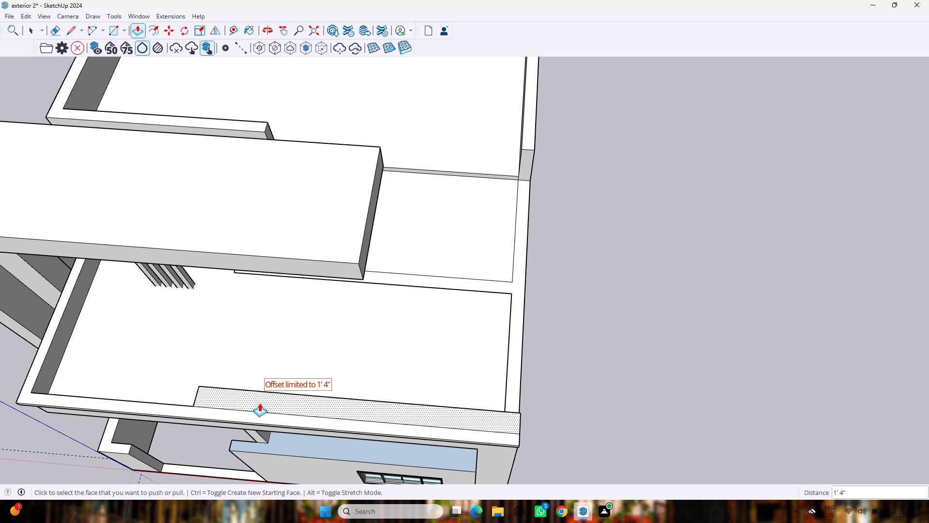
left_click_drag(260, 398, 174, 255)
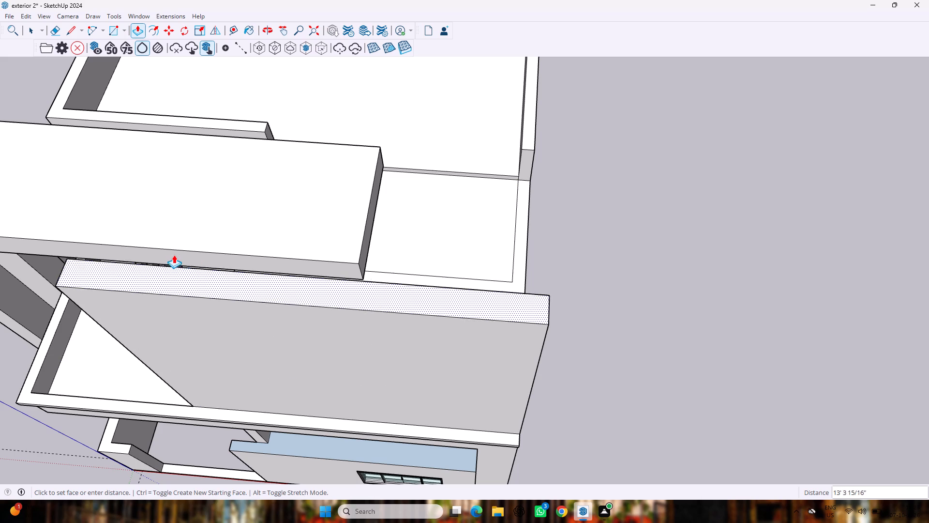
left_click_drag(174, 255, 174, 257)
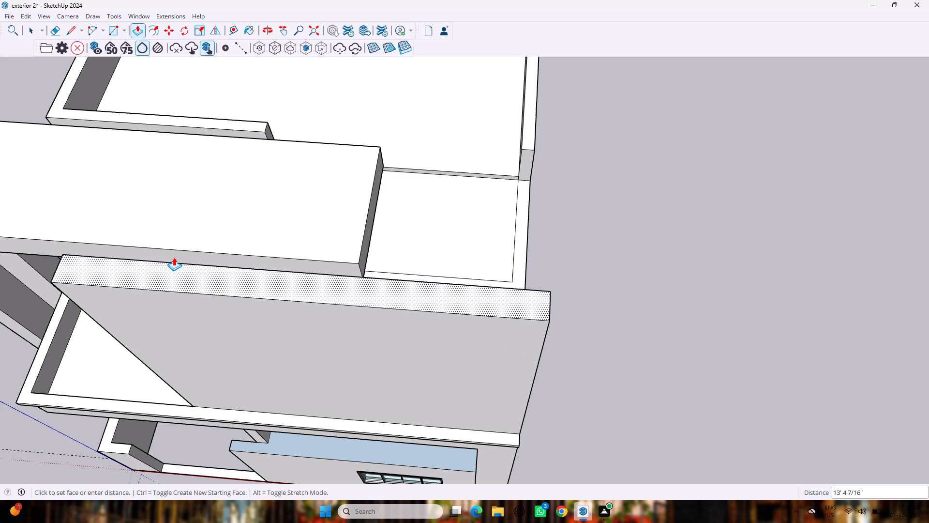
left_click_drag(174, 257, 224, 301)
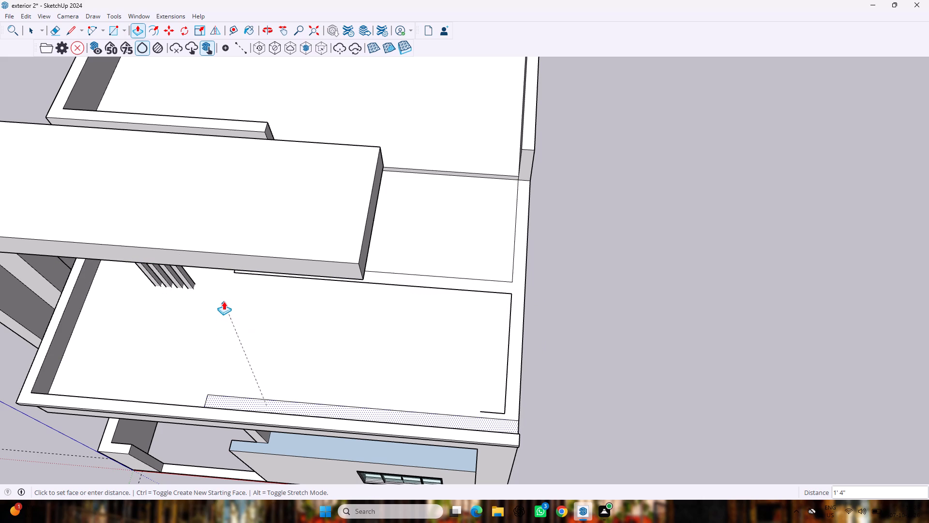
left_click_drag(224, 301, 178, 286)
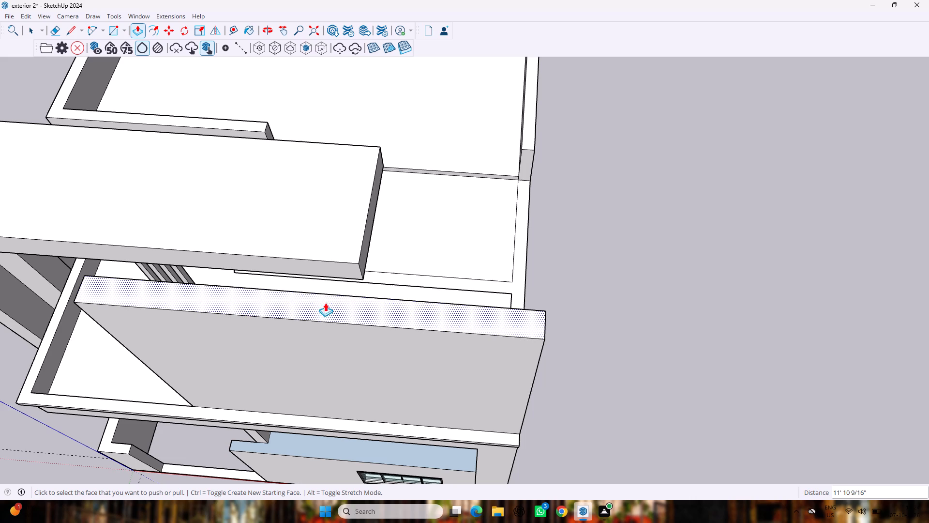
Push the top face of the new roof wall down about 6' 4".
middle_click_drag(774, 281, 784, 132)
scroll(781, 121, "down", 10)
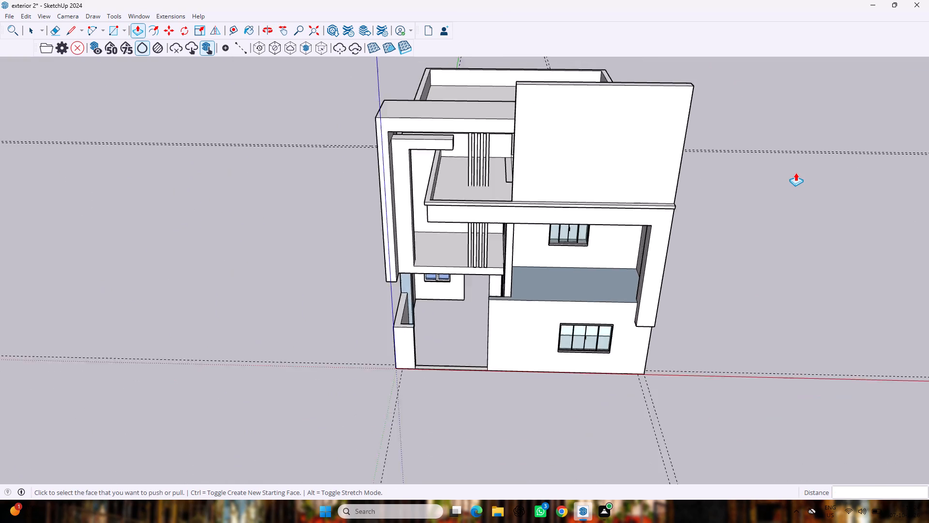
scroll(795, 172, "down", 1)
middle_click_drag(721, 70, 726, 158)
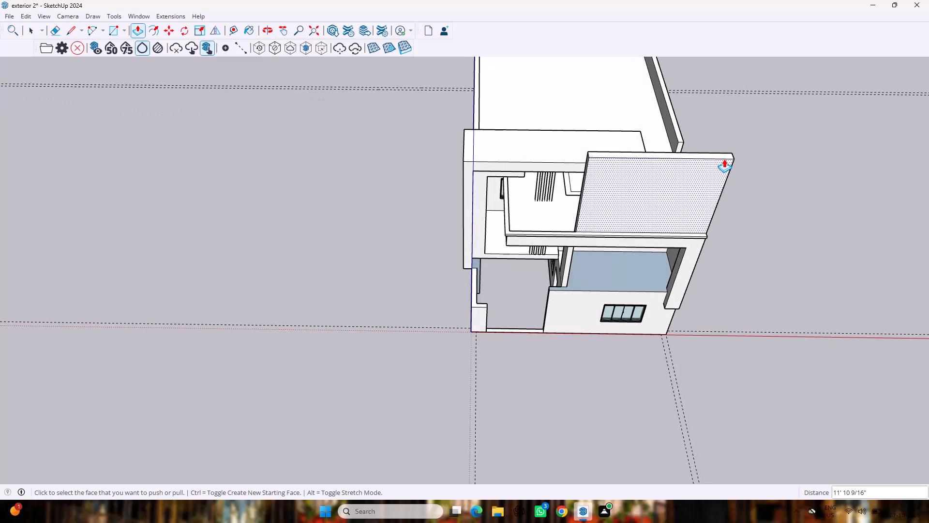
left_click_drag(699, 154, 700, 169)
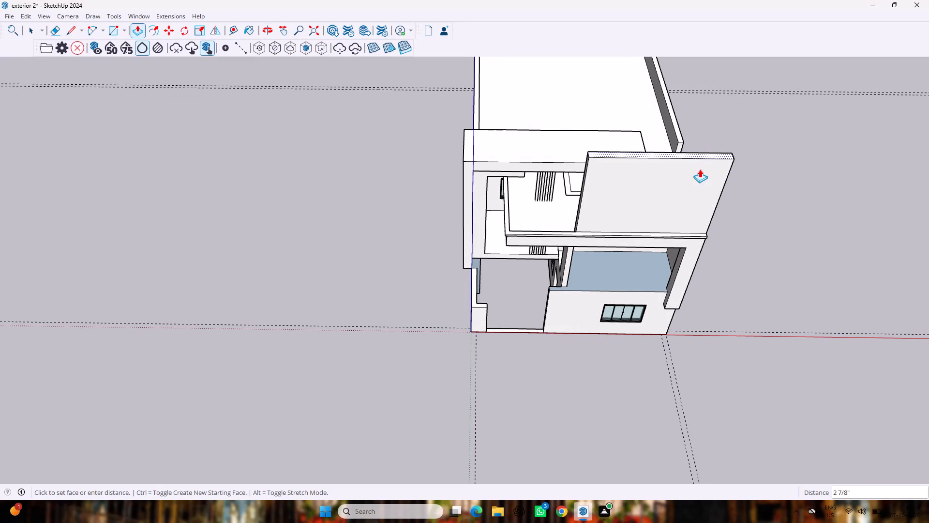
left_click_drag(700, 169, 698, 199)
Shorten the new roof wall by pushing in its free end, near the vertical posts, about 2' 4".
middle_click_drag(345, 224, 374, 211)
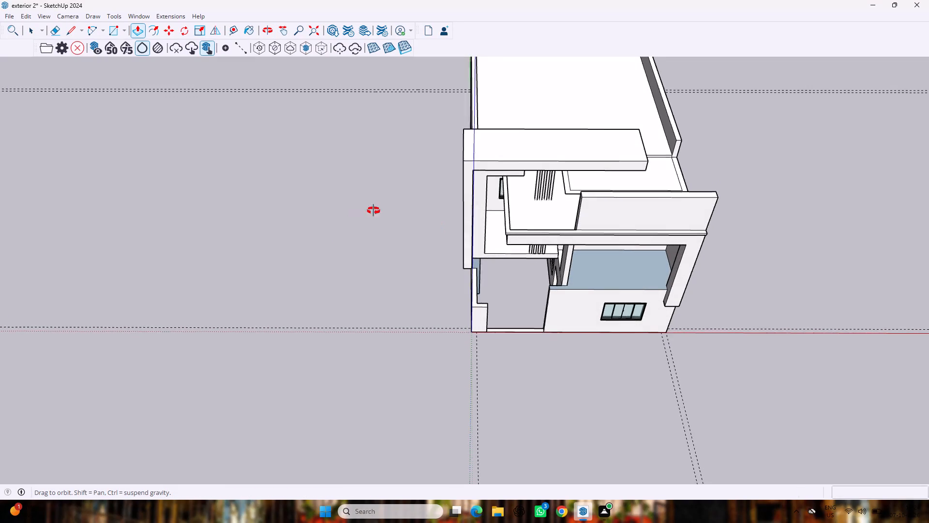
middle_click_drag(374, 211, 552, 137)
scroll(647, 169, "up", 4)
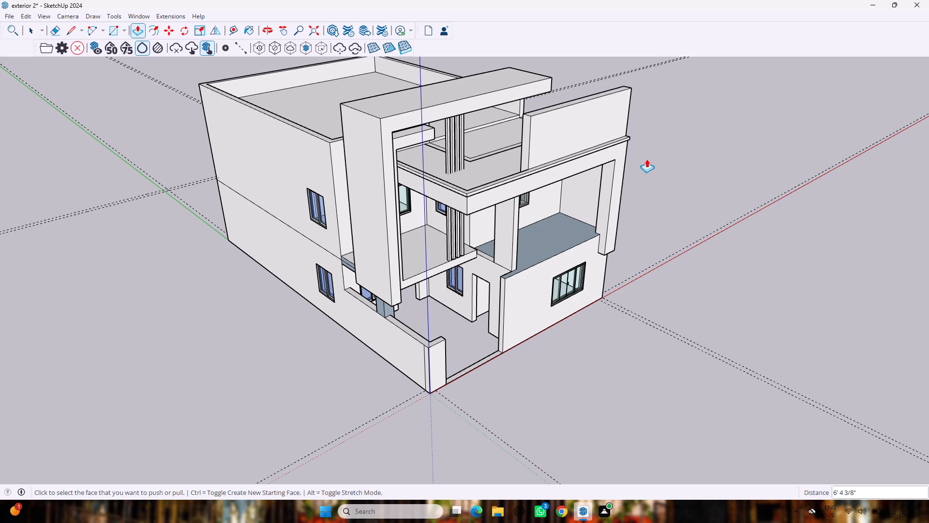
left_click_drag(526, 132, 526, 132)
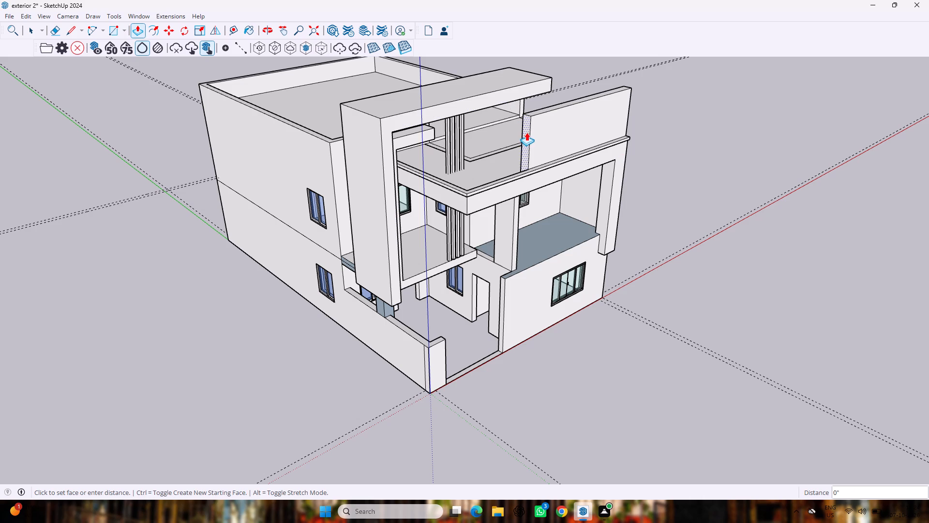
left_click_drag(526, 132, 541, 125)
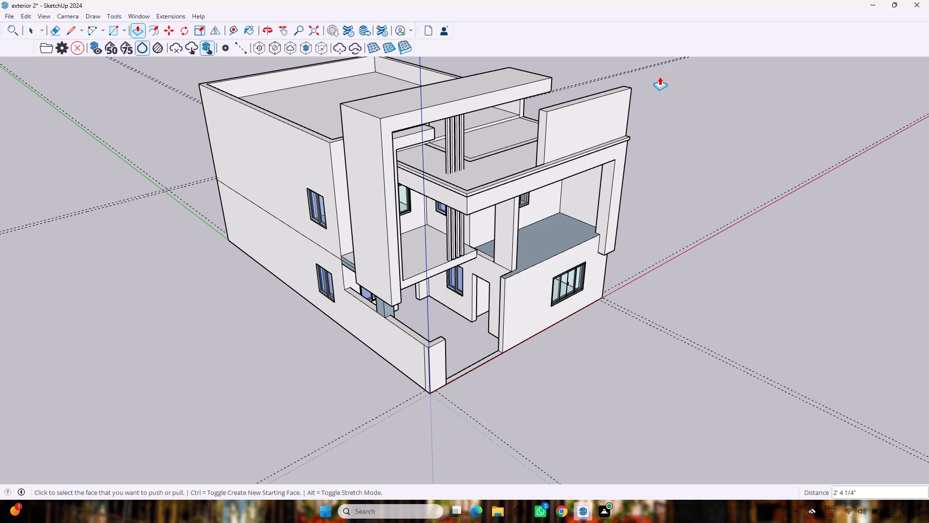
Thin the new roof wall by pushing its slab-facing side in 4 1/2".
scroll(662, 86, "up", 6)
middle_click_drag(704, 56, 705, 59)
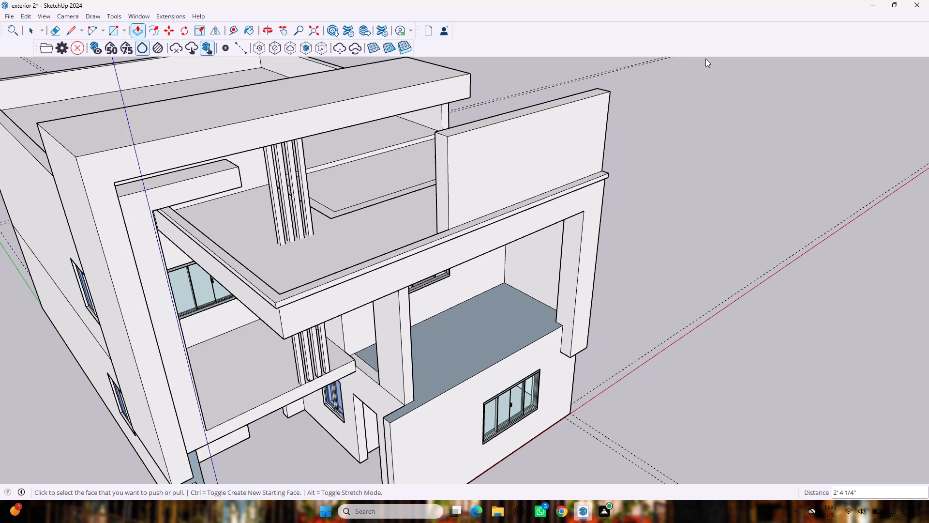
middle_click_drag(705, 59, 393, 205)
middle_click_drag(765, 130, 113, 235)
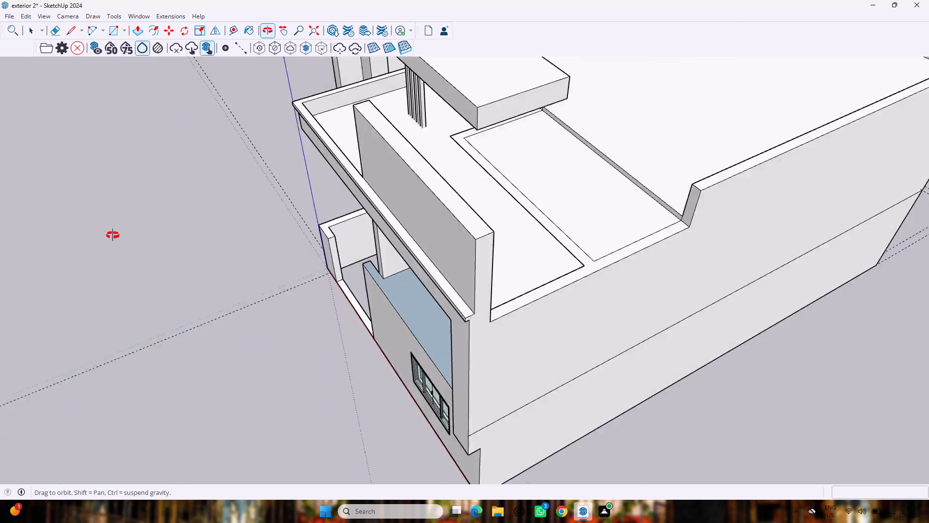
middle_click_drag(113, 235, 67, 200)
left_click_drag(390, 174, 378, 163)
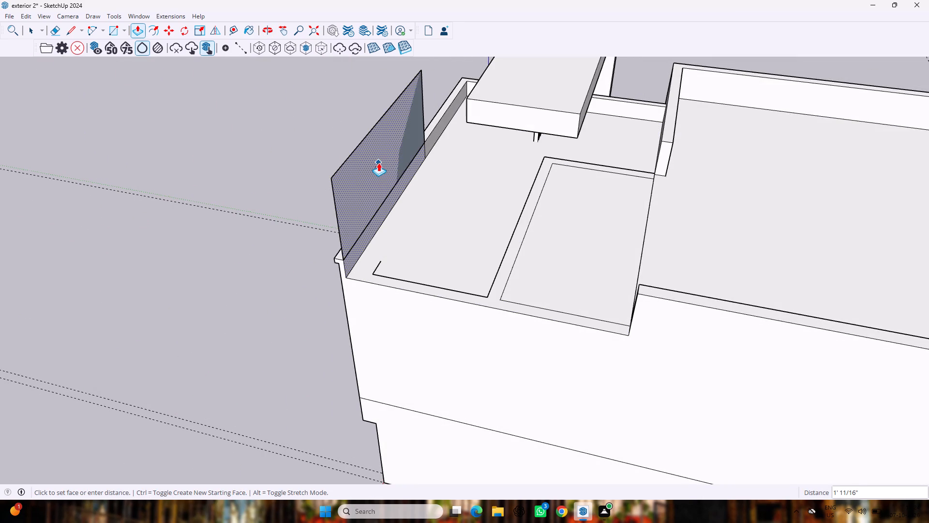
left_click_drag(378, 163, 384, 172)
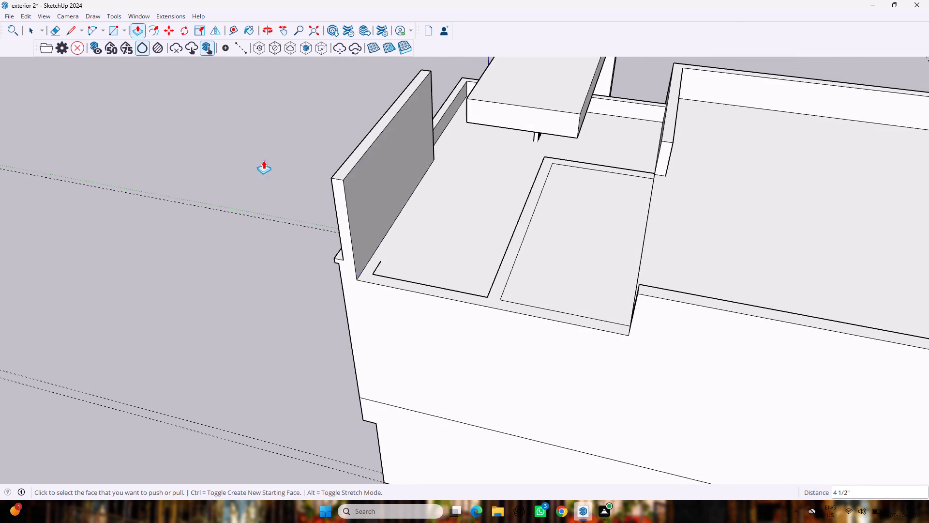
middle_click_drag(243, 156, 643, 127)
scroll(651, 146, "down", 2)
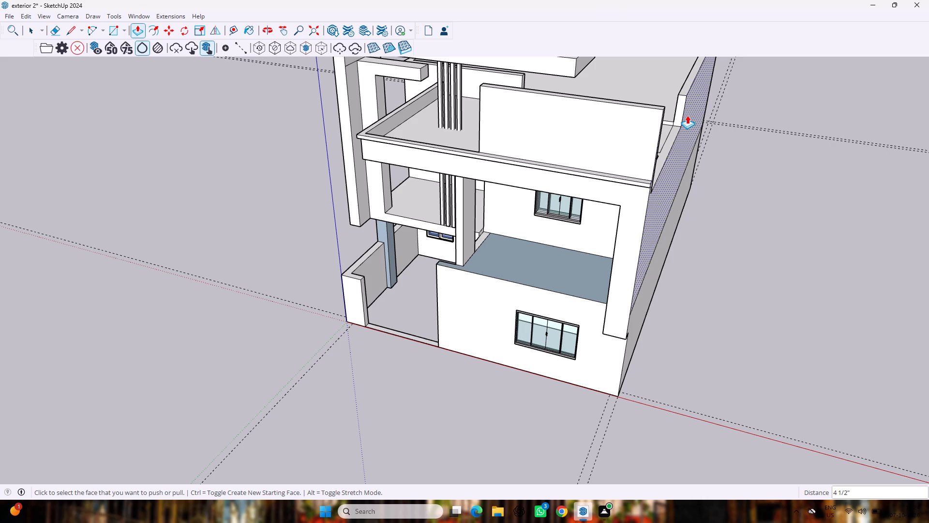
key("space")
left_click(819, 277)
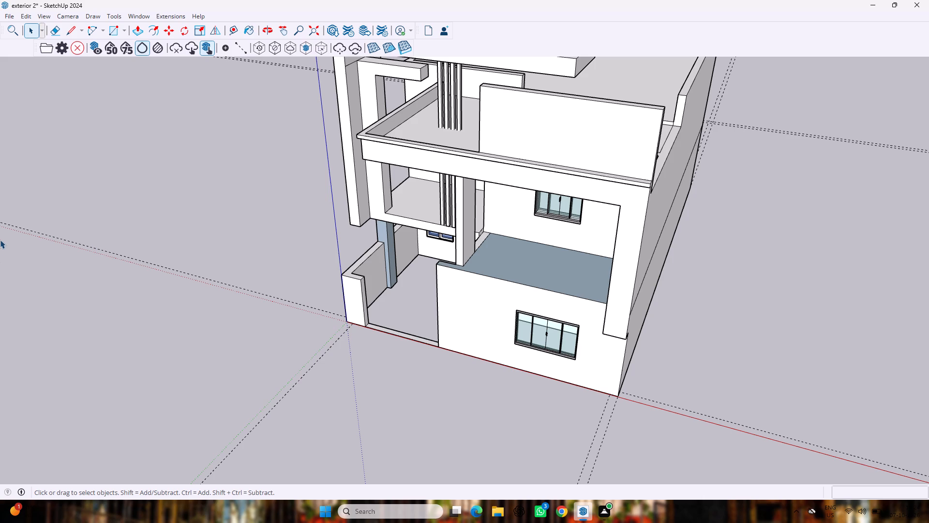
Draw a narrow vertical rectangle about 3 3/4" by 14' 6" up the front face of the corner pillar to the slab's top edge.
scroll(181, 272, "down", 1)
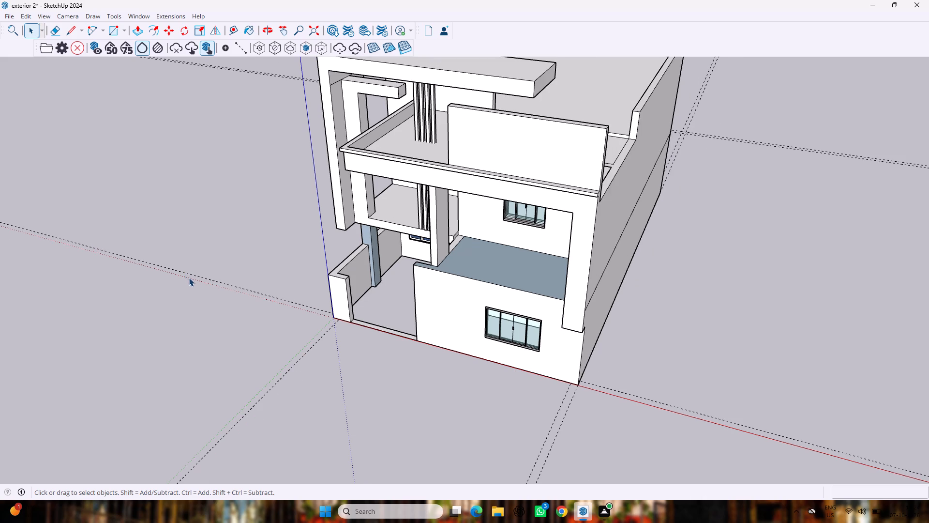
key("r")
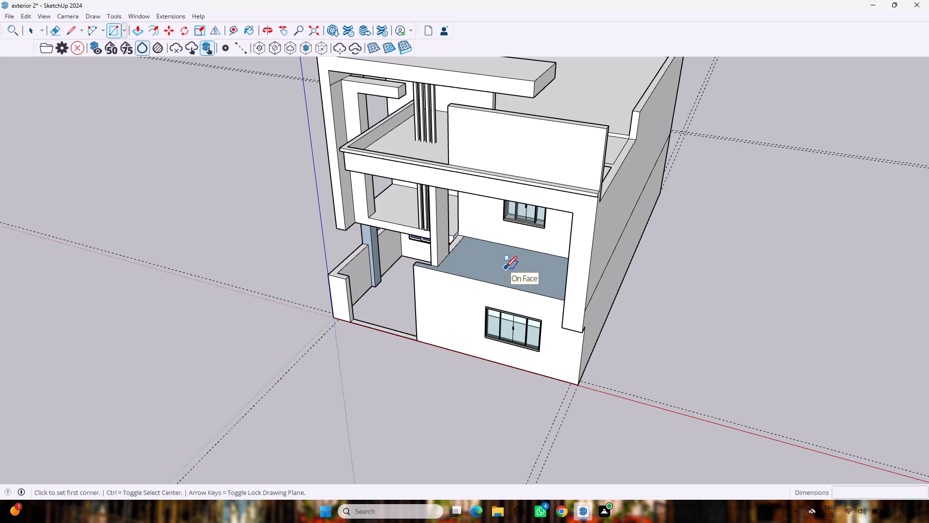
scroll(614, 190, "up", 3)
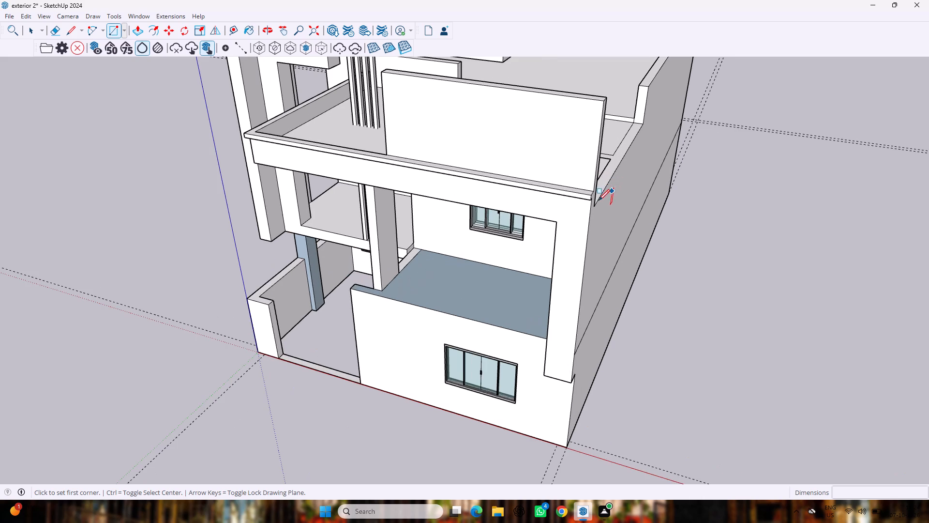
left_click(554, 380)
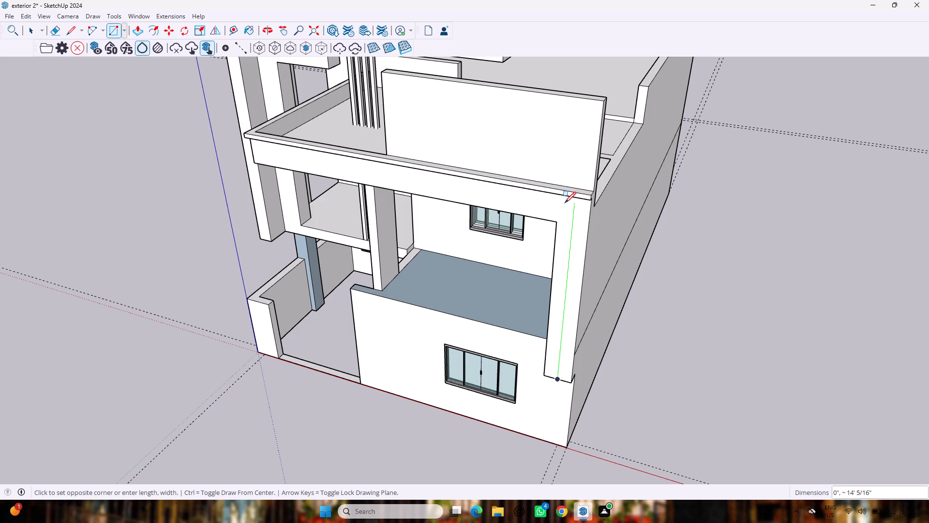
scroll(566, 201, "up", 4)
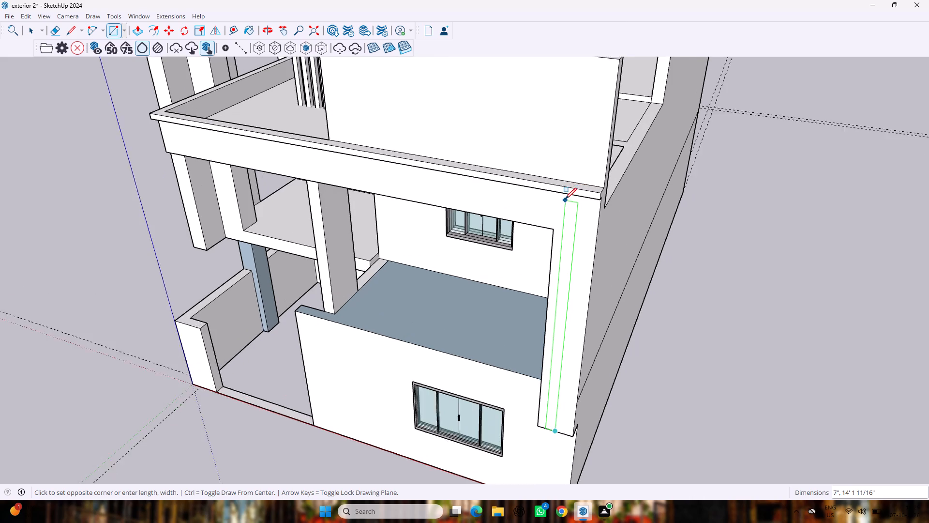
scroll(565, 199, "up", 2)
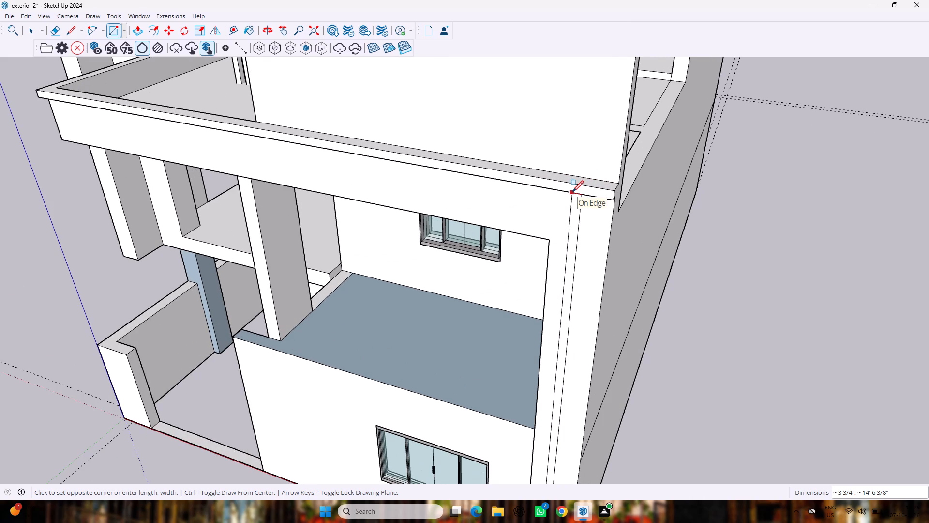
left_click(572, 192)
scroll(687, 228, "down", 5)
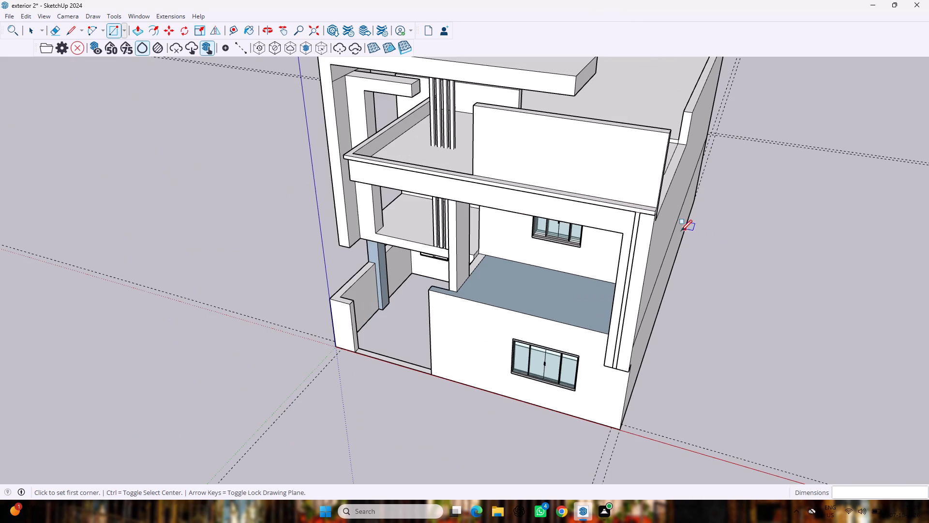
Push/Pull the narrow strip on the corner pillar's front face by 4".
key("space")
key("p")
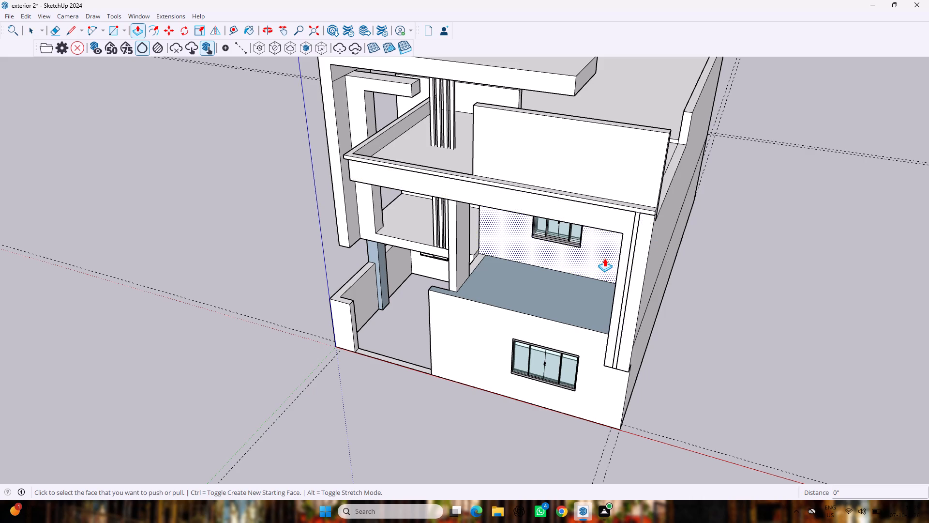
scroll(605, 258, "up", 10)
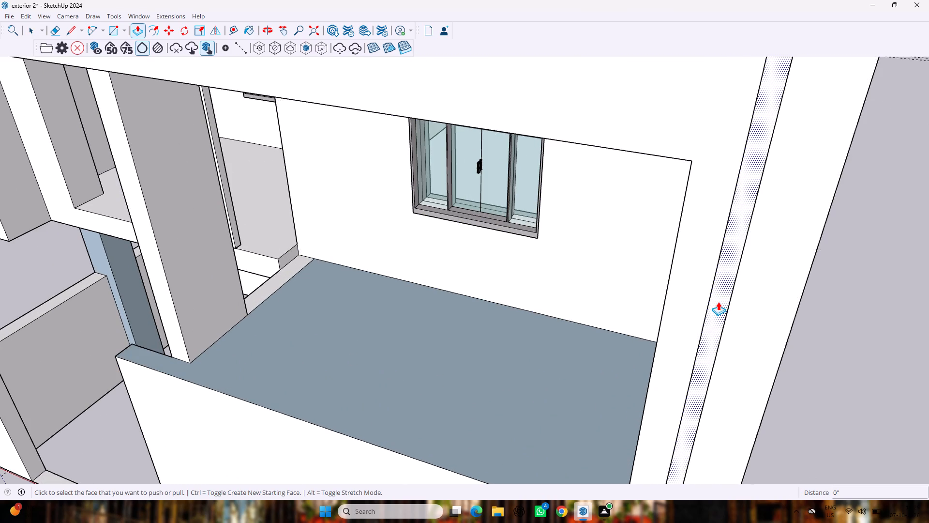
left_click_drag(718, 302, 732, 255)
key("4")
key("shift+quotedbl")
key("Return")
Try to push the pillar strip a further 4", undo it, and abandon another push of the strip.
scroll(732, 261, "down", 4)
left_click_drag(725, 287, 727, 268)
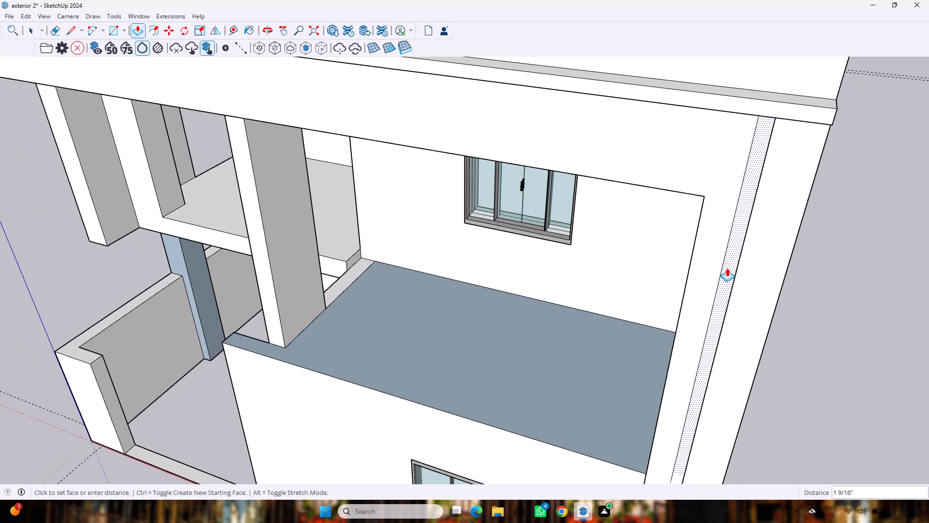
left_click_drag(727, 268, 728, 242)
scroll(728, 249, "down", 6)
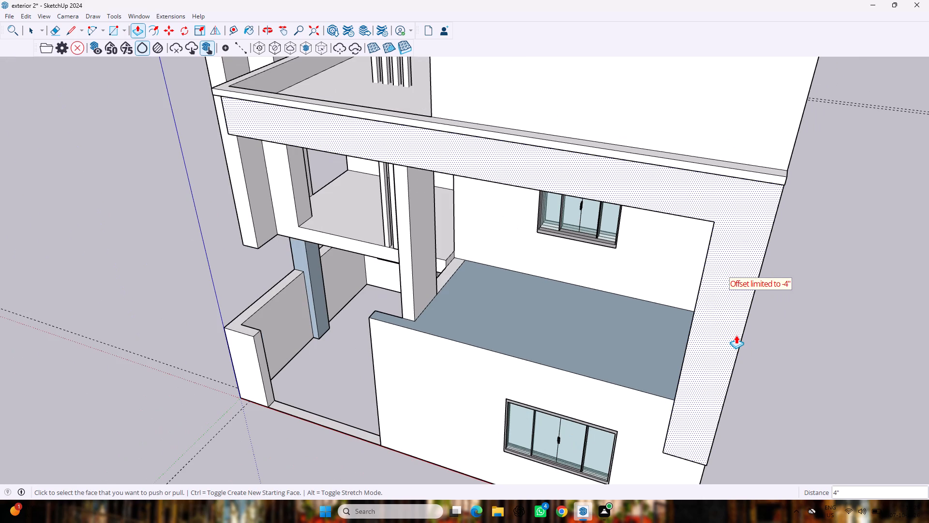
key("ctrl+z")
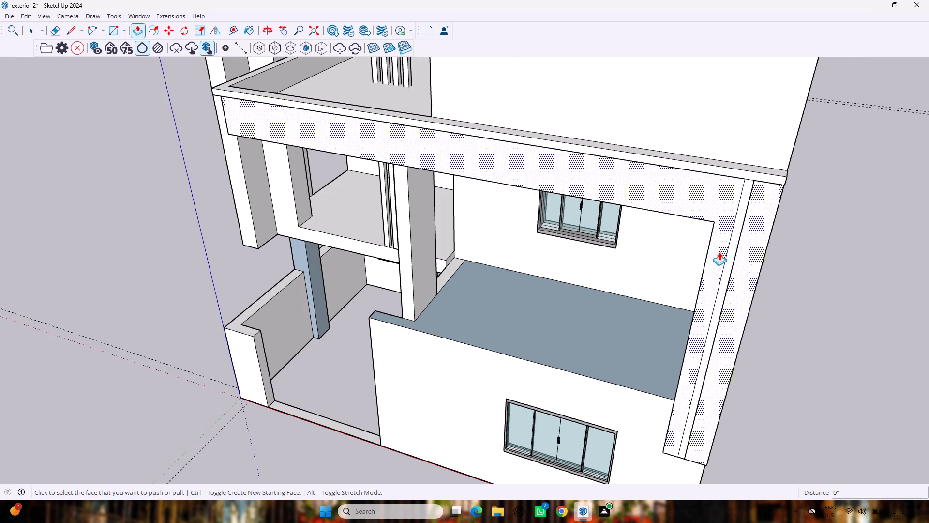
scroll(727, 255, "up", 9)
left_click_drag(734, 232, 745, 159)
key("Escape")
Examine the corner pillar strip and the whole house exterior from above, from the front and from the opposite front corner.
middle_click_drag(869, 197, 881, 243)
scroll(881, 243, "down", 16)
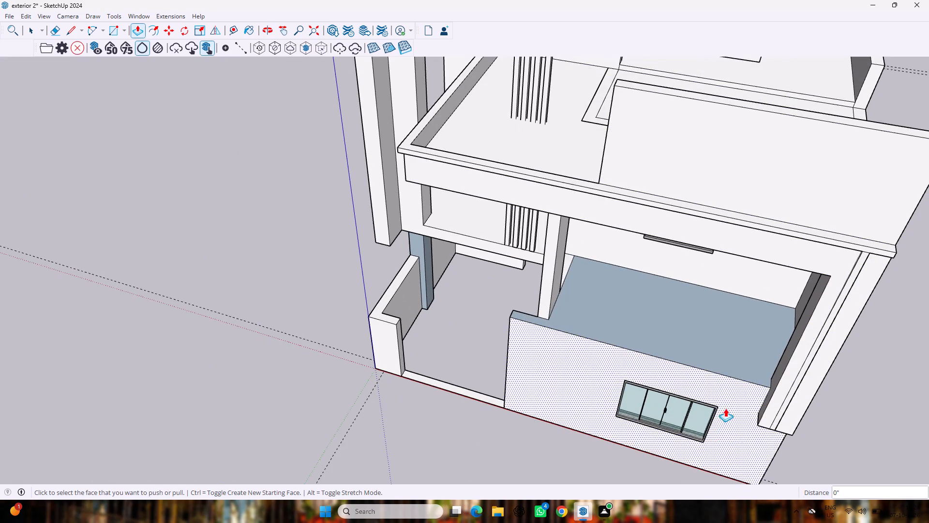
scroll(725, 408, "up", 3)
scroll(723, 384, "down", 11)
key("space")
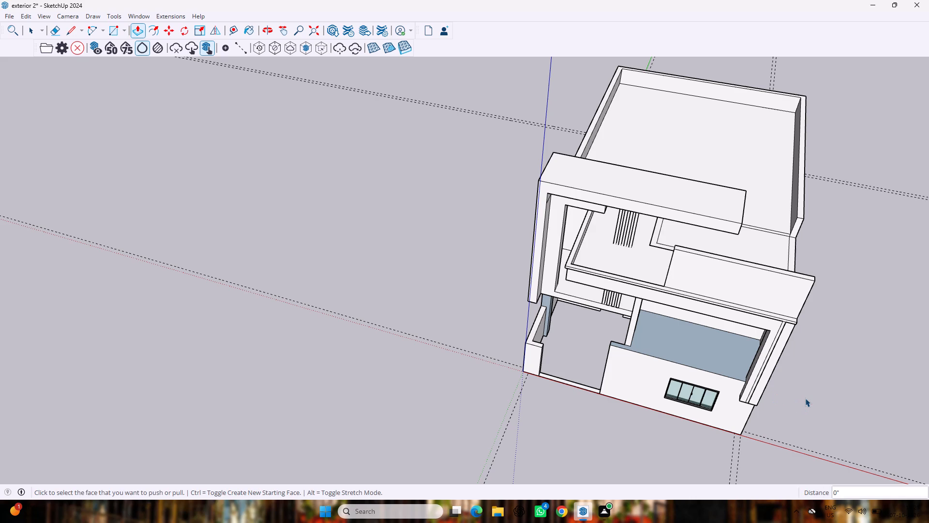
left_click(807, 396)
scroll(803, 397, "up", 3)
middle_click_drag(803, 395, 800, 341)
scroll(803, 396, "up", 1)
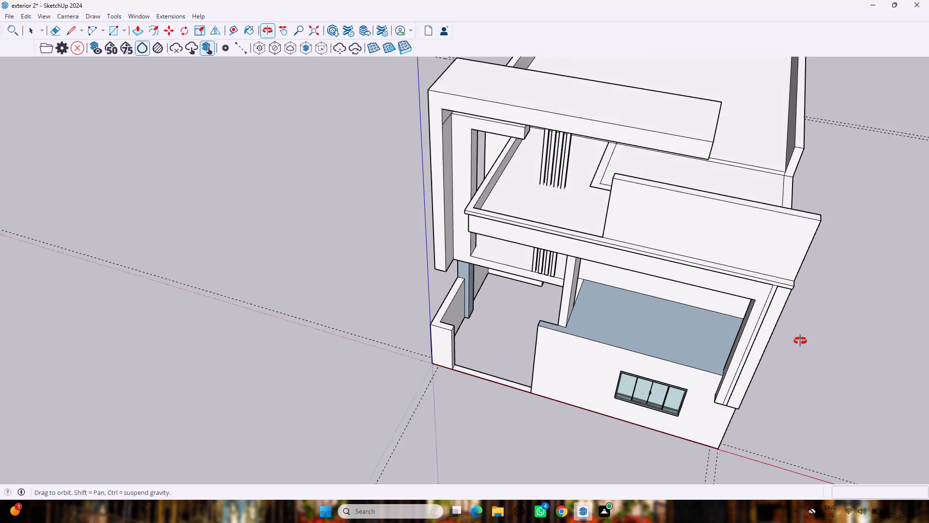
middle_click_drag(800, 341, 795, 274)
scroll(795, 274, "down", 3)
scroll(564, 344, "down", 3)
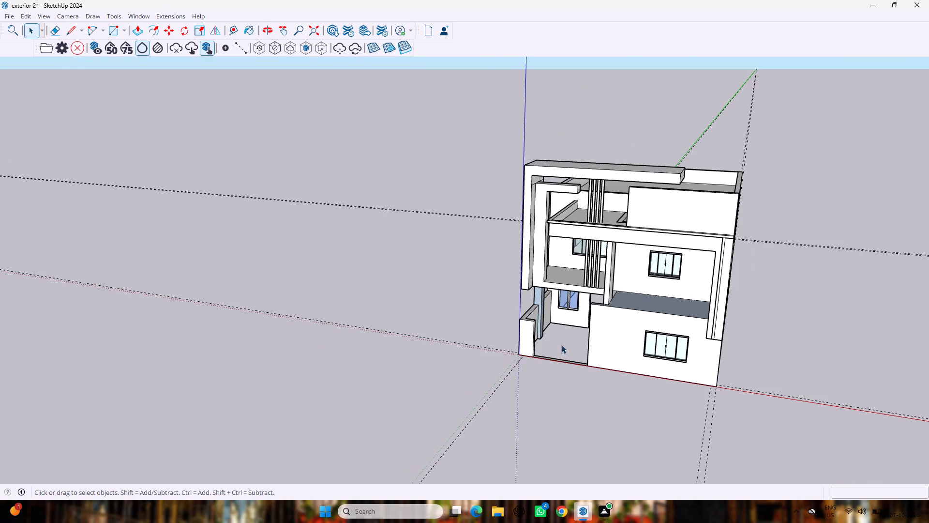
middle_click_drag(479, 353, 727, 356)
scroll(590, 337, "up", 2)
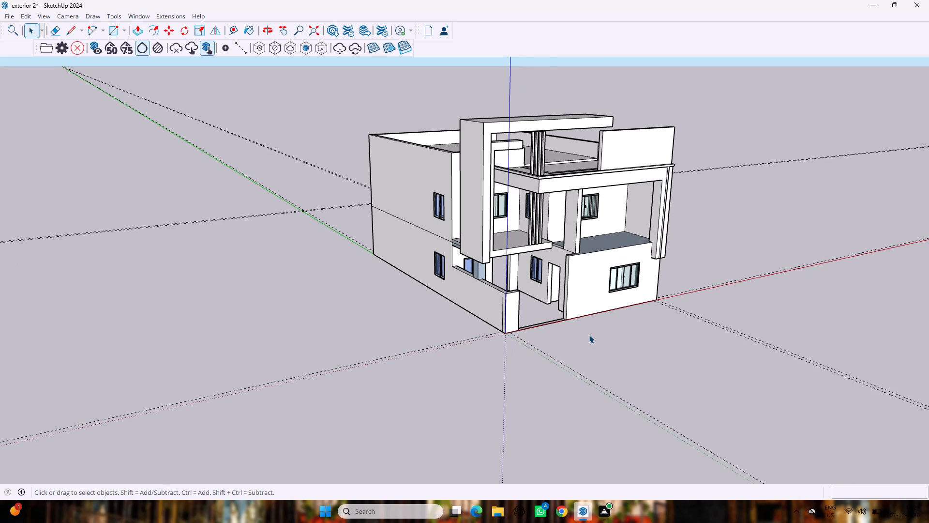
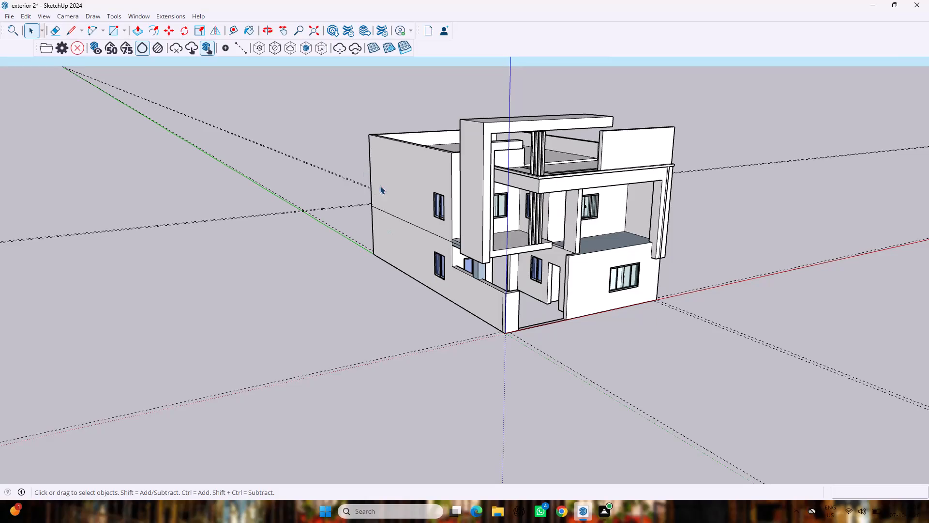
Shorten the cantilevered roof beam by pushing its end face back about 7' 9 7/8".
scroll(538, 166, "up", 7)
scroll(549, 282, "up", 4)
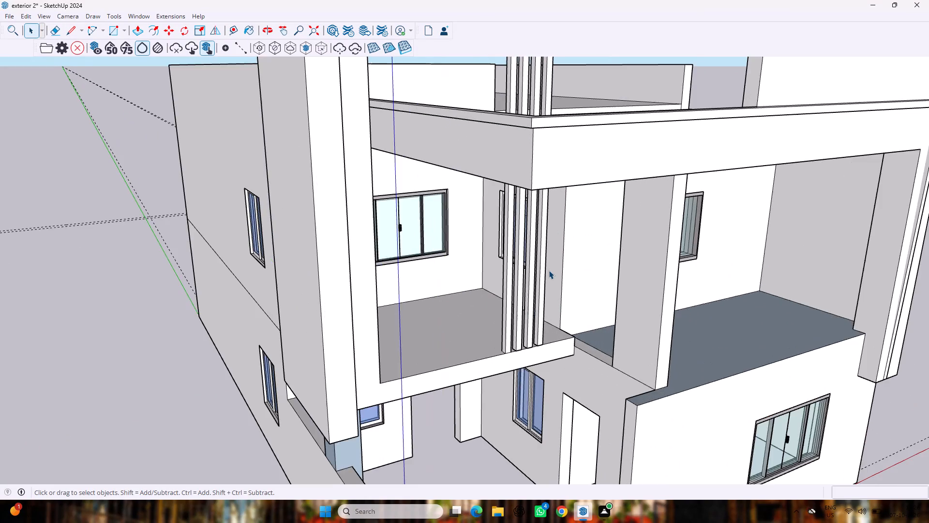
scroll(549, 268, "down", 12)
scroll(588, 280, "up", 3)
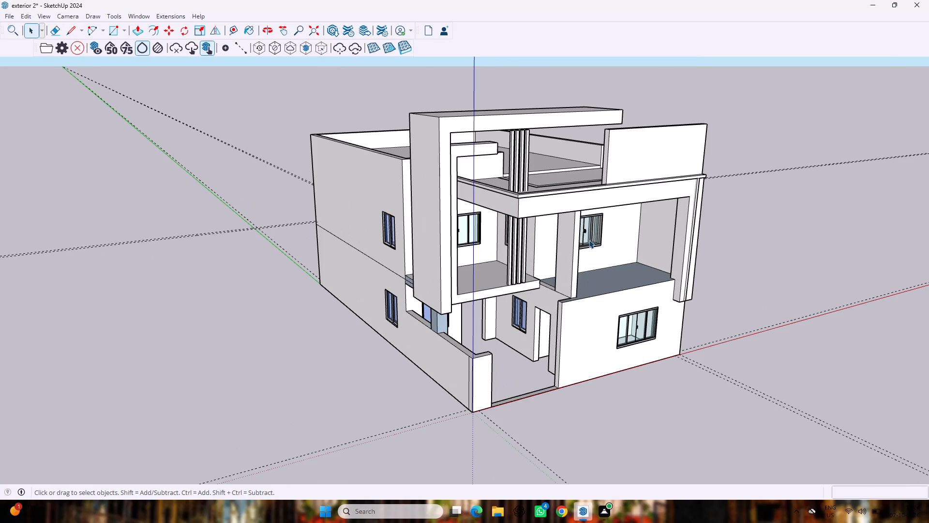
middle_click_drag(584, 212, 506, 218)
scroll(583, 212, "up", 1)
key("p")
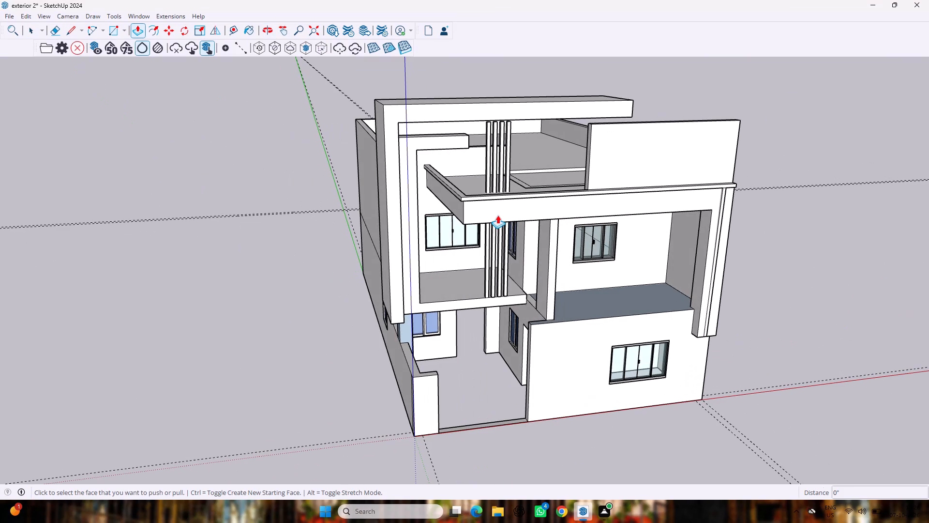
scroll(532, 201, "down", 7)
middle_click_drag(702, 89, 429, 138)
scroll(460, 198, "up", 2)
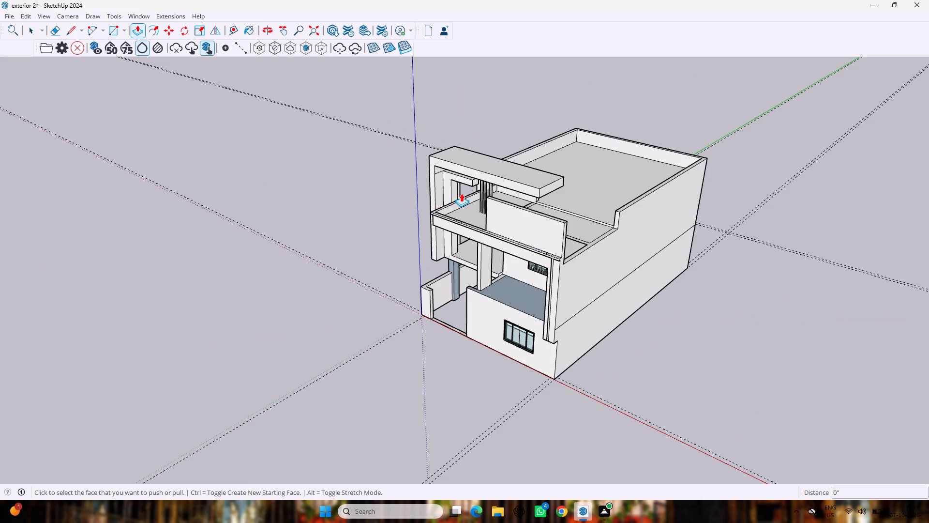
scroll(461, 193, "up", 7)
left_click_drag(722, 183, 705, 180)
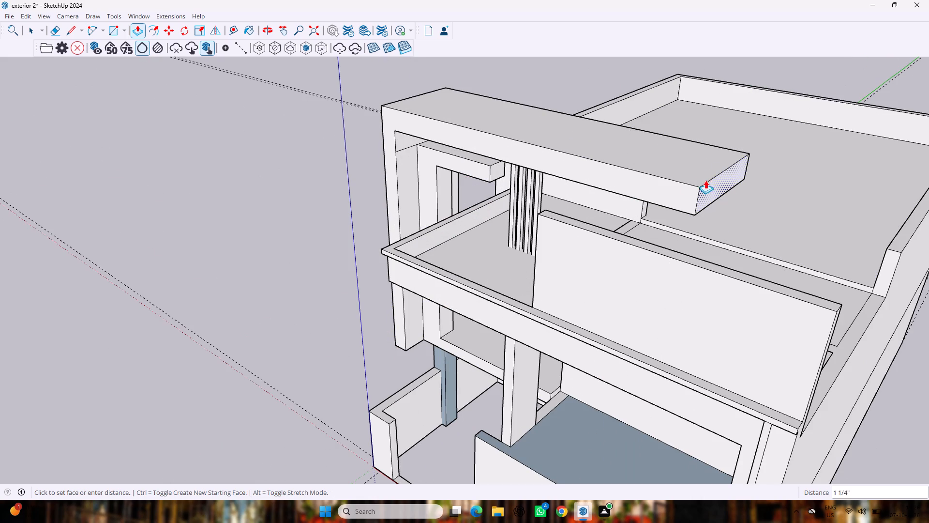
left_click_drag(705, 180, 628, 180)
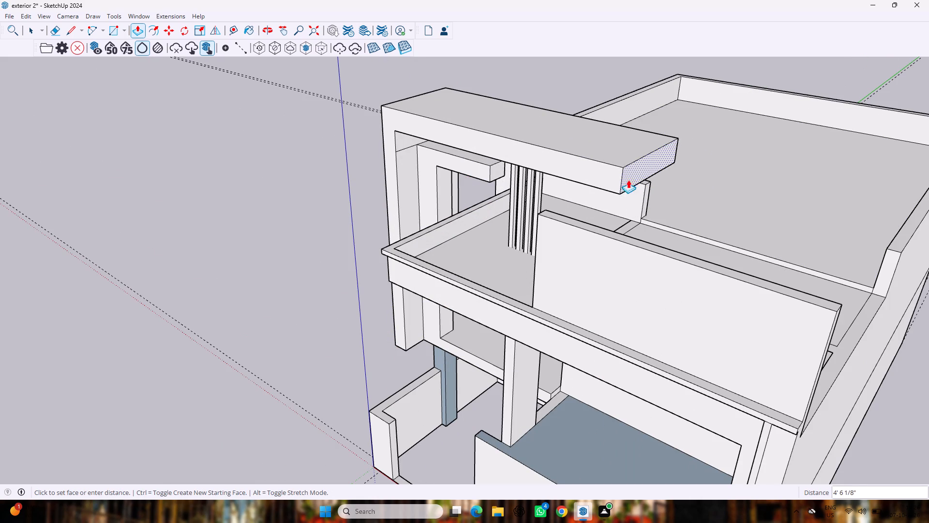
left_click_drag(628, 180, 581, 183)
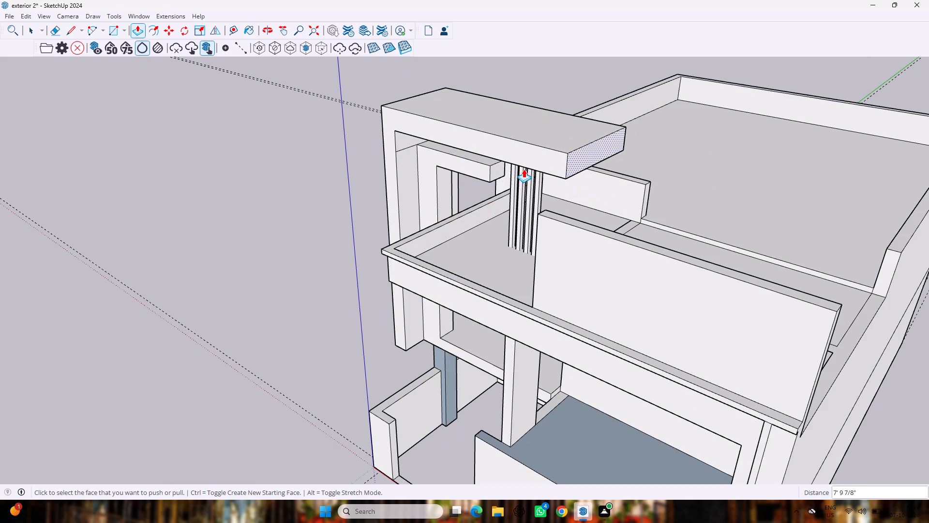
Erase the thin floor sill across the ground-floor opening between the low boundary wall and the front wall.
scroll(169, 189, "down", 6)
middle_click_drag(146, 193, 375, 126)
scroll(381, 123, "down", 3)
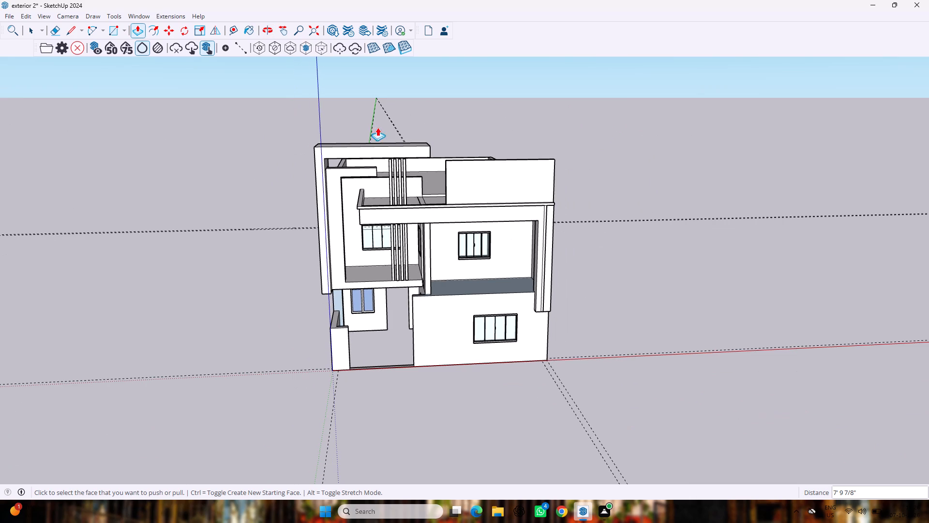
middle_click_drag(317, 181, 459, 182)
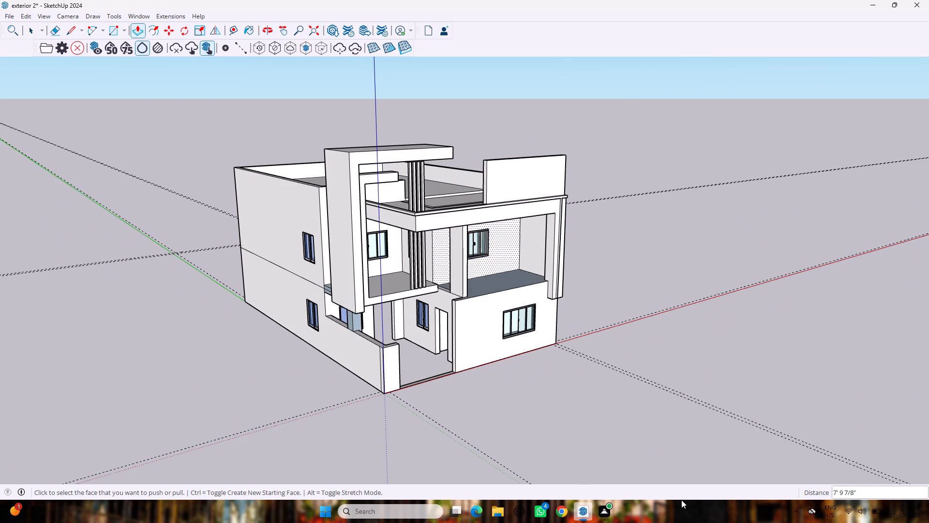
key("space")
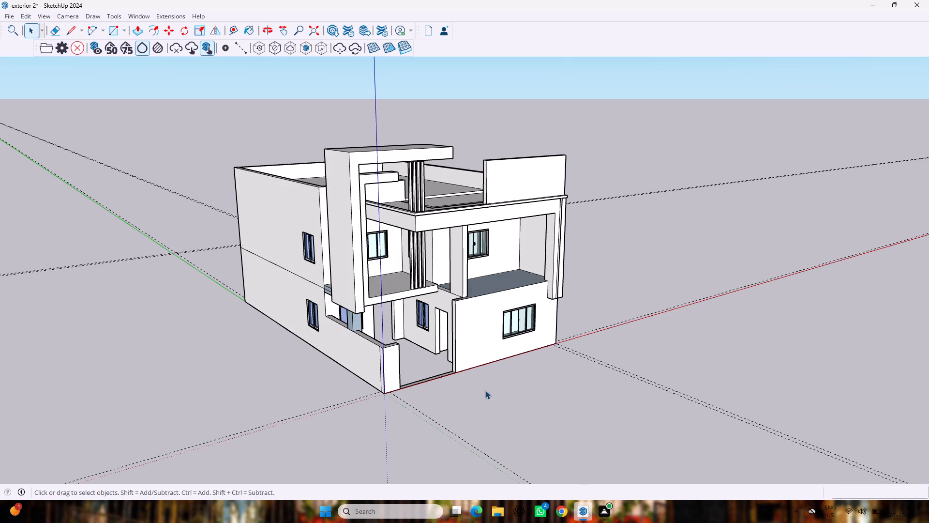
key("e")
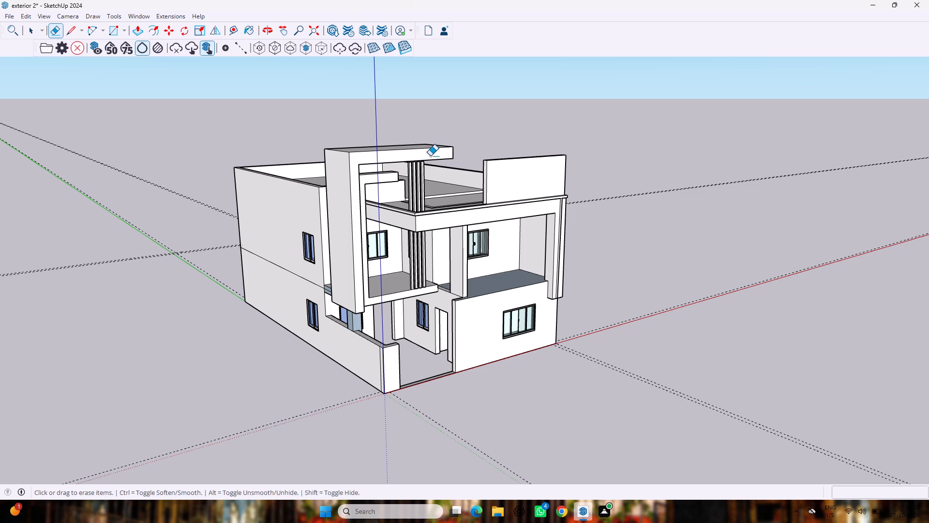
scroll(449, 378, "up", 7)
left_click_drag(382, 367, 400, 412)
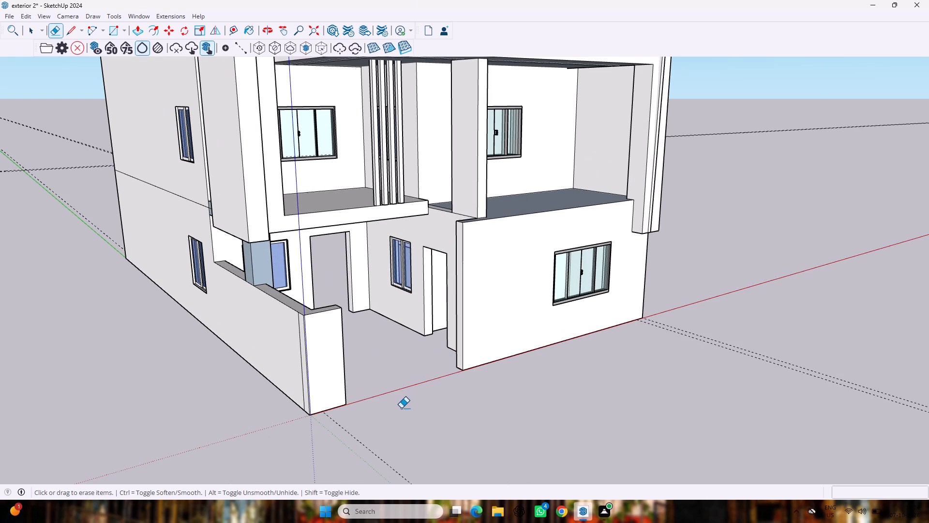
scroll(407, 406, "down", 8)
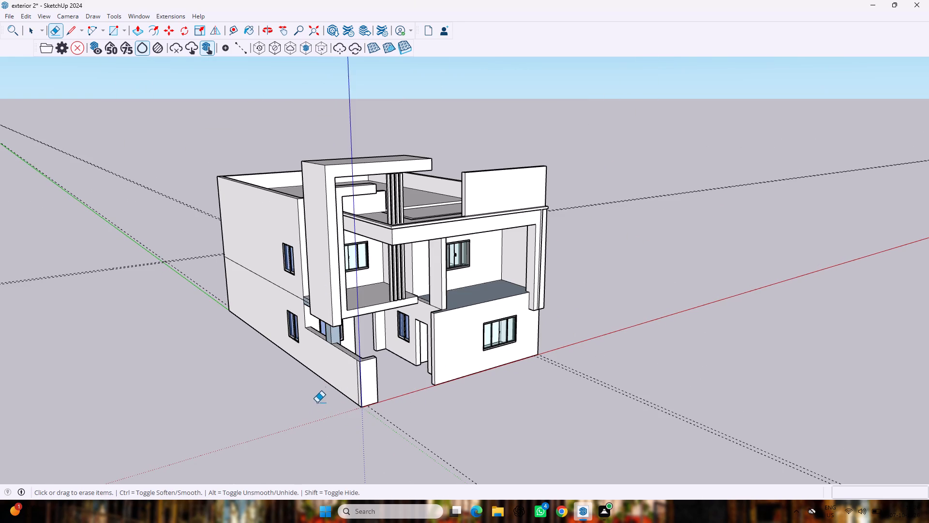
Erase the leftover seam lines on the low boundary wall near its corner and below the balcony pillar's side face.
scroll(321, 399, "up", 9)
left_click(394, 394)
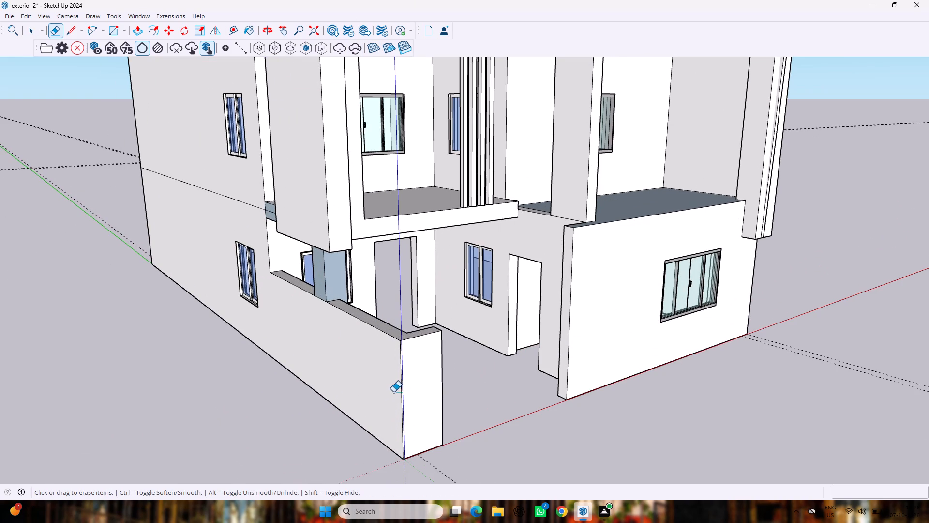
scroll(615, 253, "down", 2)
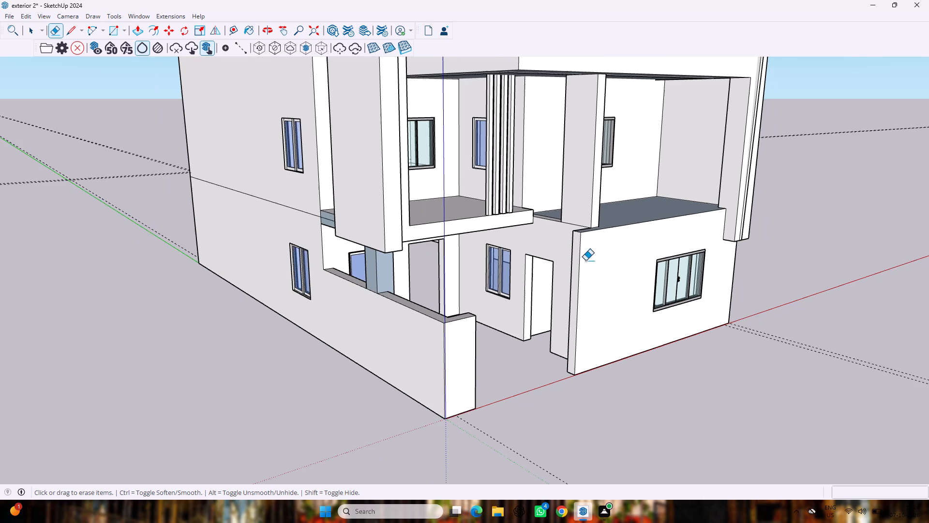
left_click_drag(574, 223, 570, 230)
scroll(593, 232, "down", 4)
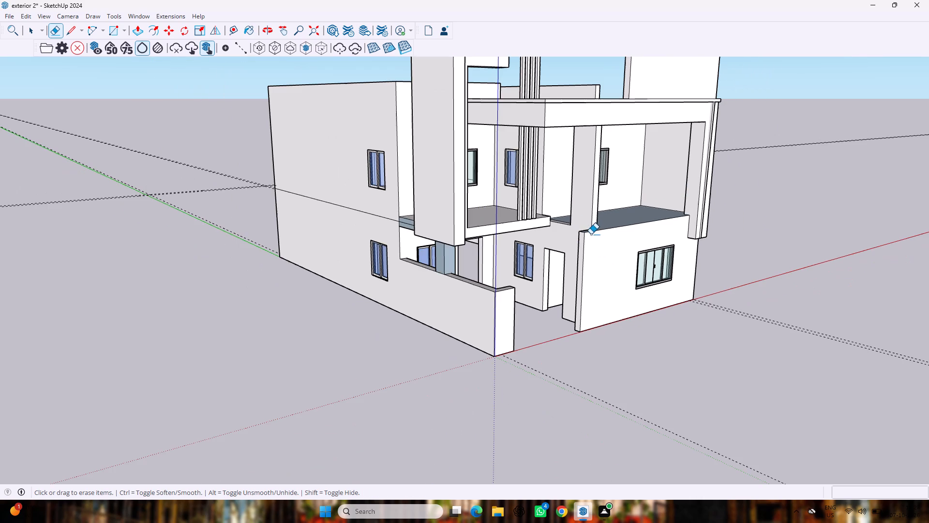
Thicken the projecting first-floor slab by extending its underside downward about 7 1/8".
scroll(594, 261, "down", 4)
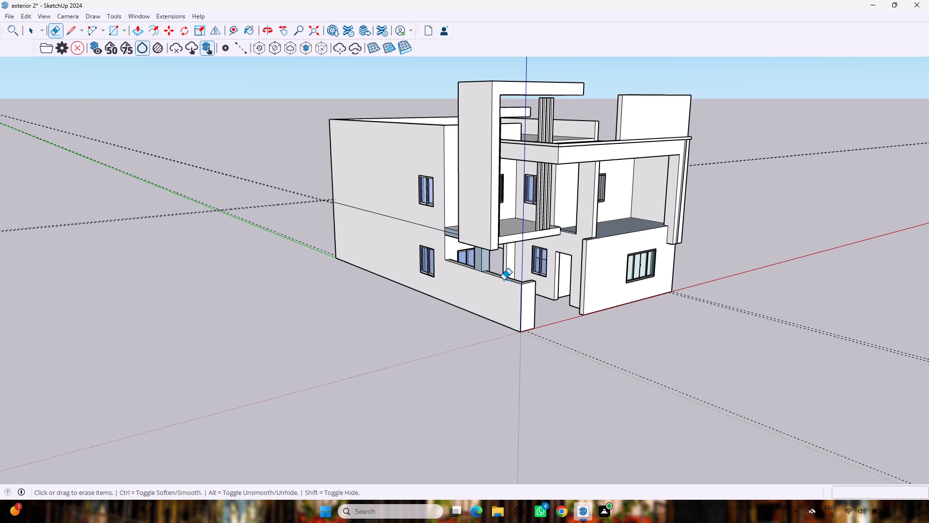
key("p")
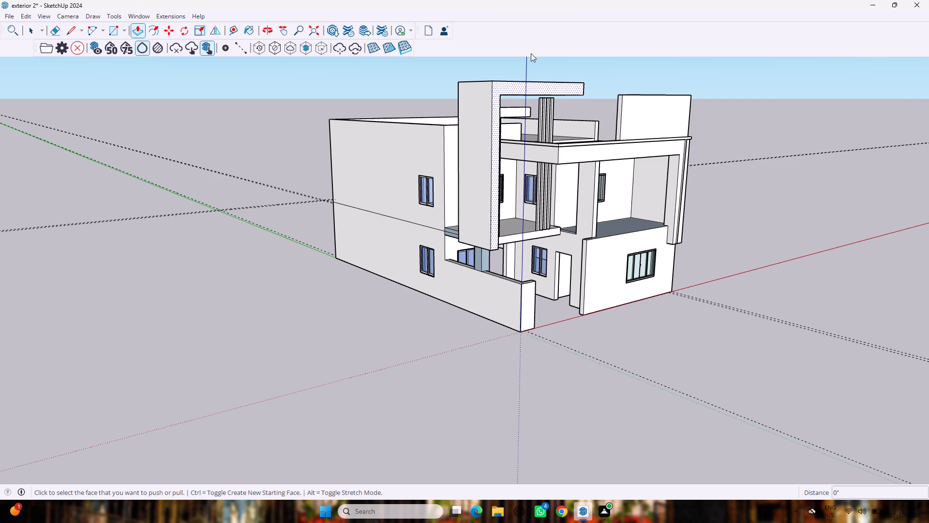
scroll(522, 257, "up", 3)
middle_click_drag(517, 233, 422, 46)
scroll(516, 209, "up", 1)
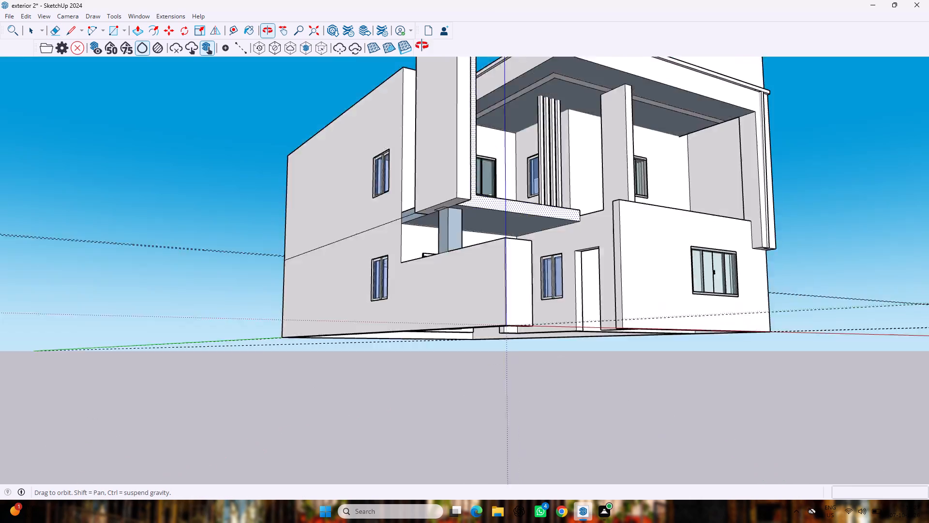
middle_click_drag(422, 46, 412, 39)
left_click_drag(507, 212, 507, 222)
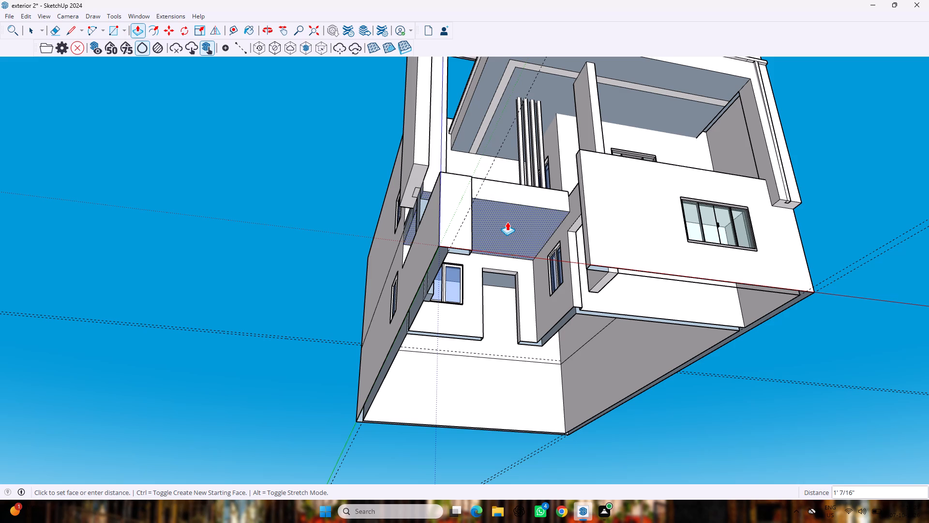
left_click_drag(507, 222, 507, 217)
middle_click_drag(274, 173, 349, 379)
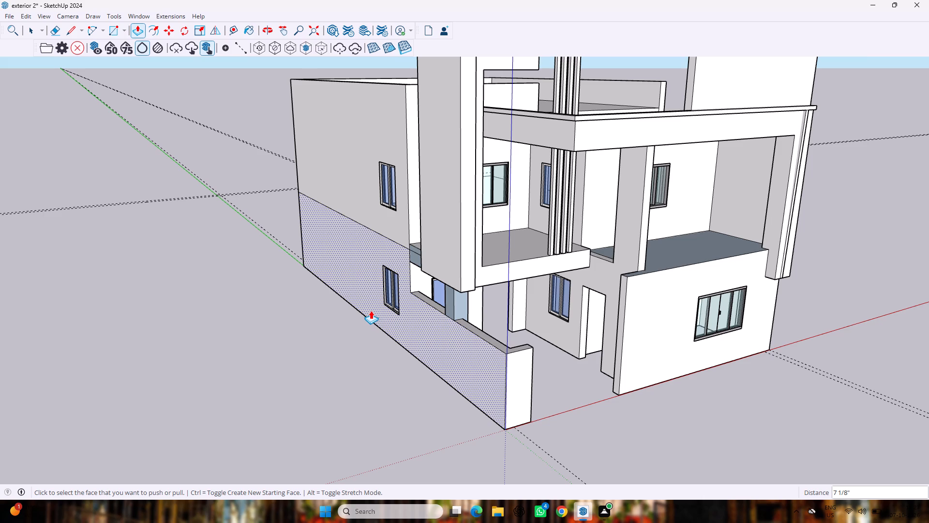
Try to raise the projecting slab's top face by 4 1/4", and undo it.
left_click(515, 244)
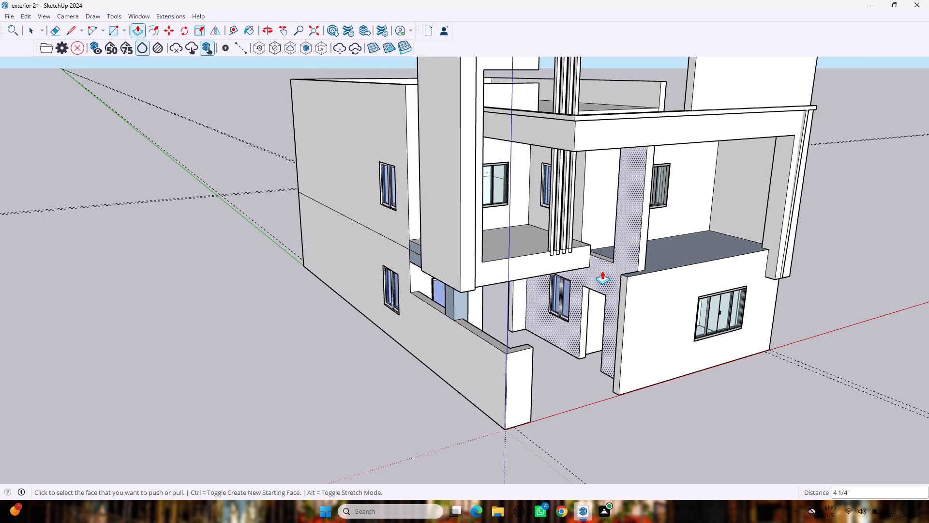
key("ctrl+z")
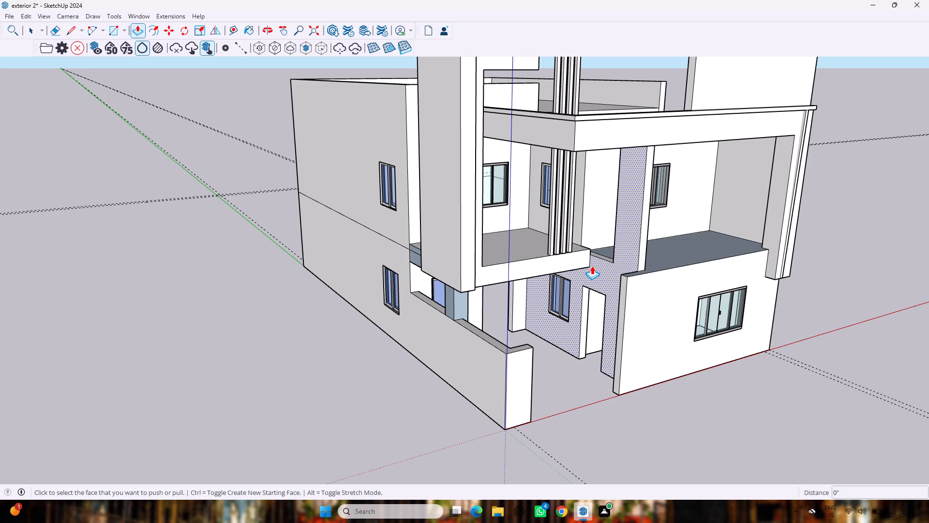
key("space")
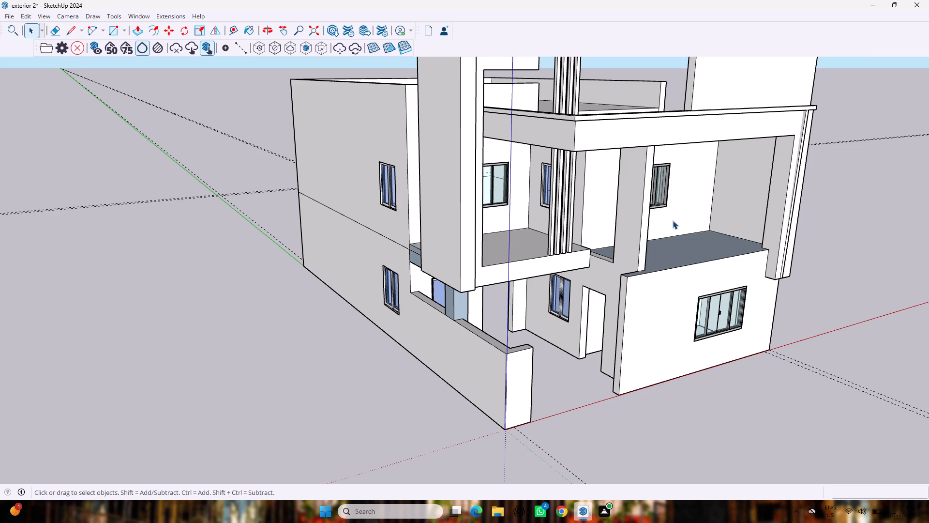
Draw a rectangle about 4 3/16" by 2' 4 7/16" on the balcony floor's front edge beside the corner pillar.
key("r")
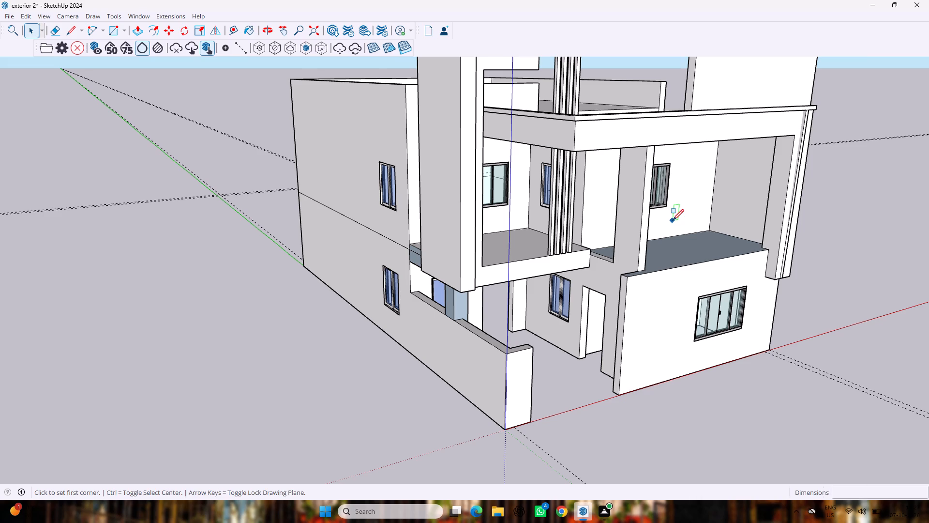
scroll(794, 216, "up", 10)
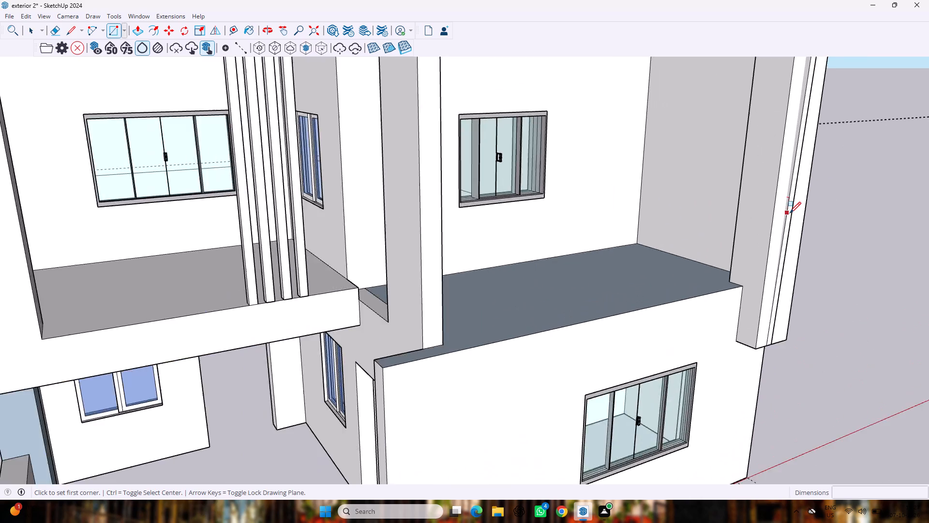
scroll(790, 213, "up", 2)
middle_click_drag(679, 282, 679, 385)
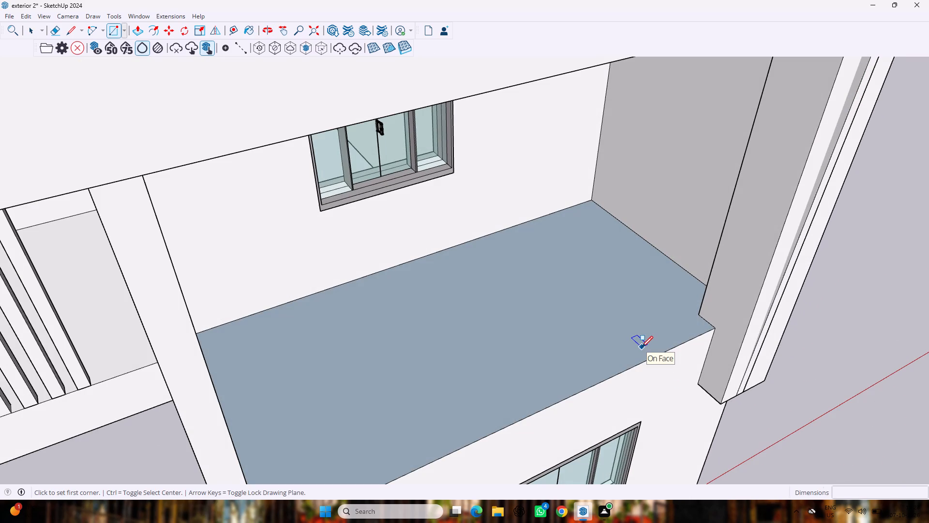
left_click(706, 322)
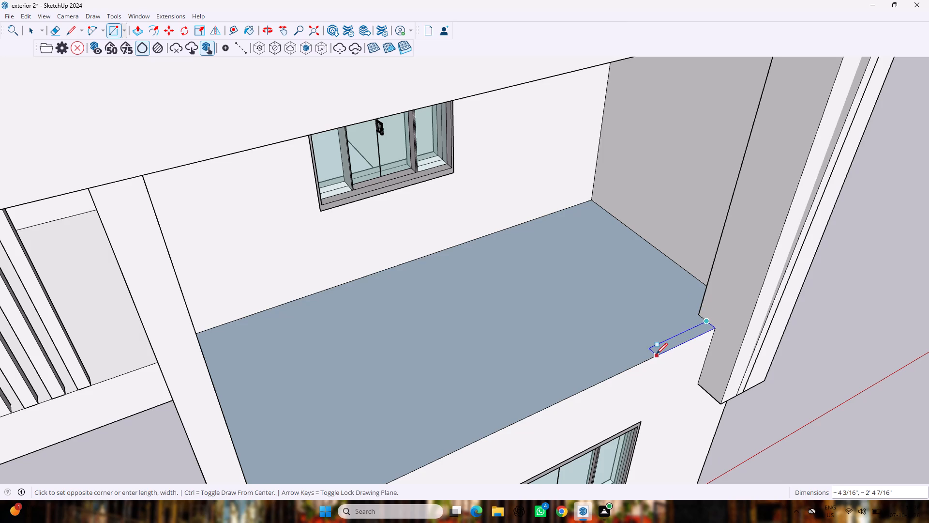
left_click(656, 354)
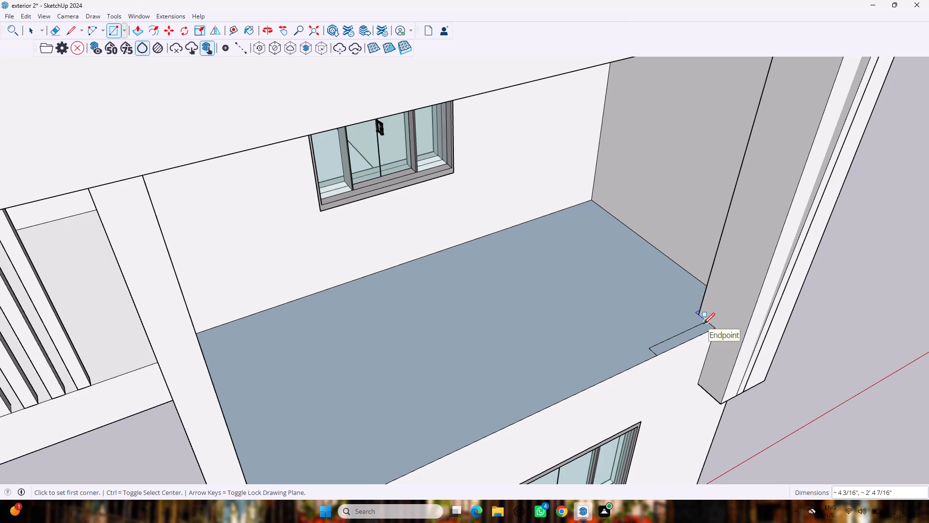
Extrude the small rectangle beside the corner pillar upward from the balcony floor into a tall thin panel.
key("p")
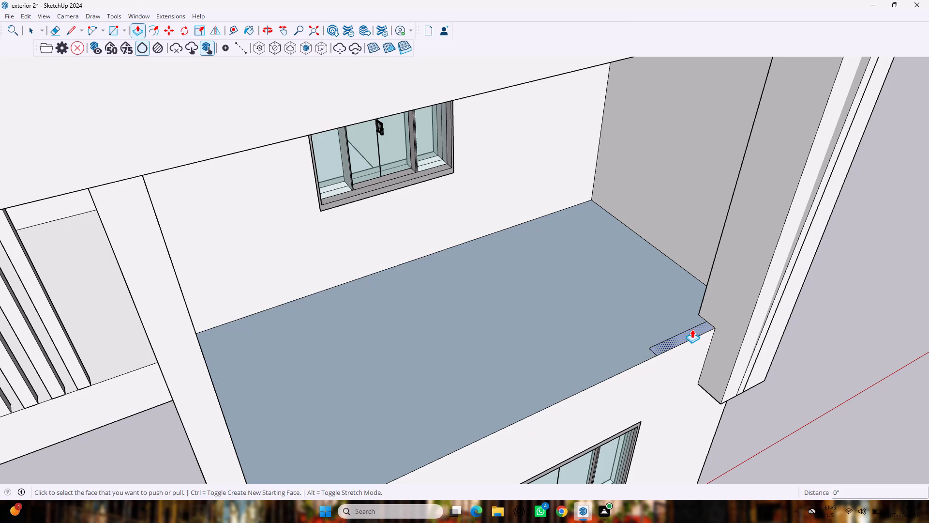
left_click_drag(692, 329, 693, 260)
left_click_drag(693, 251, 696, 174)
key("Escape")
left_click_drag(697, 272, 711, 134)
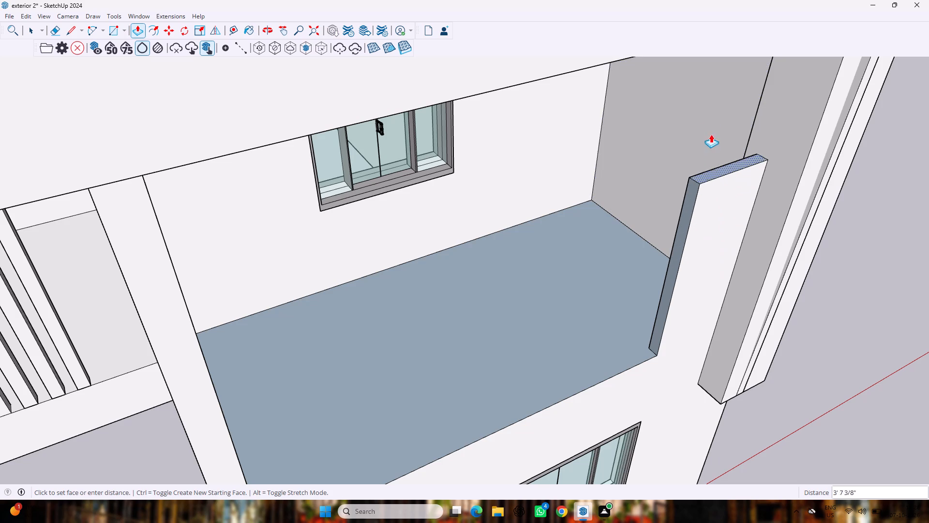
left_click_drag(711, 134, 705, 92)
left_click(705, 92)
scroll(704, 99, "down", 11)
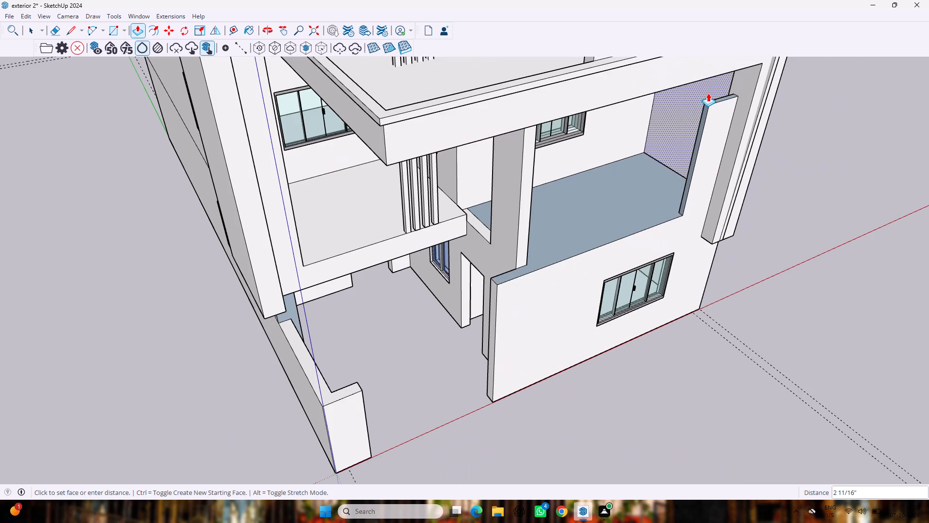
key("Escape")
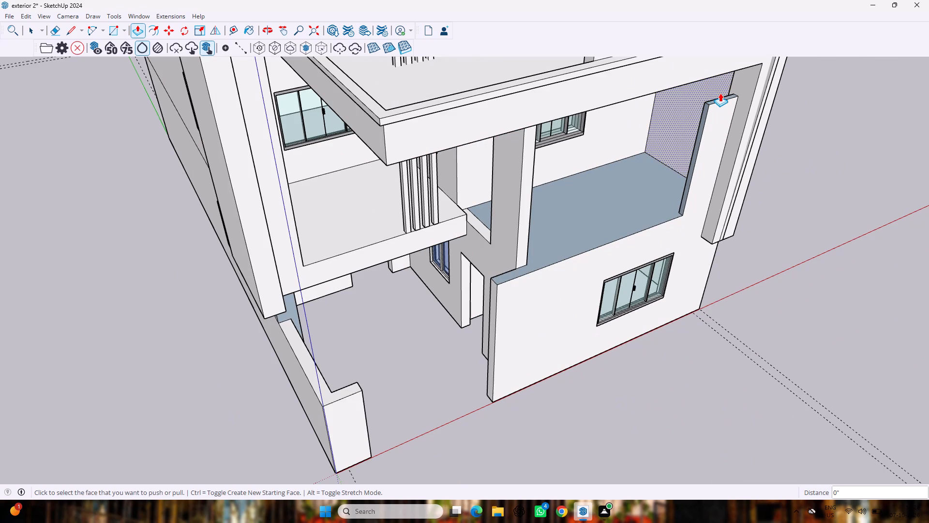
Raise the thin panel's top face about 1' 5 1/2" so it meets the underside of the roof beam.
scroll(721, 93, "up", 4)
middle_click_drag(788, 84, 744, 151)
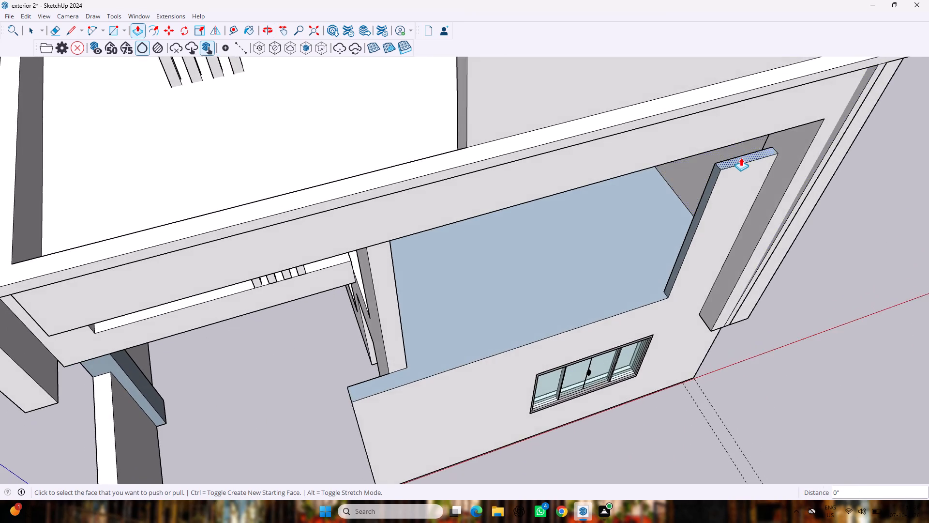
scroll(741, 157, "up", 3)
double_click(742, 155)
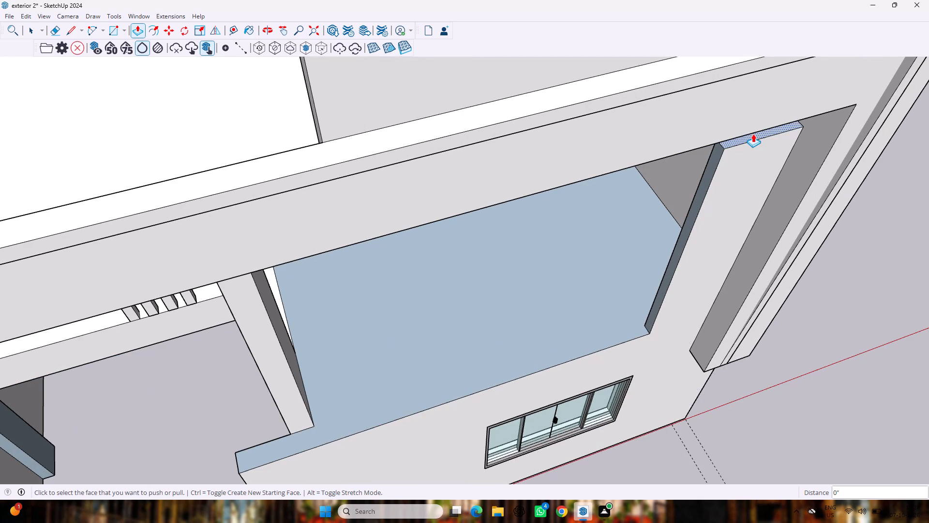
scroll(753, 132, "up", 4)
middle_click_drag(758, 101, 640, 5)
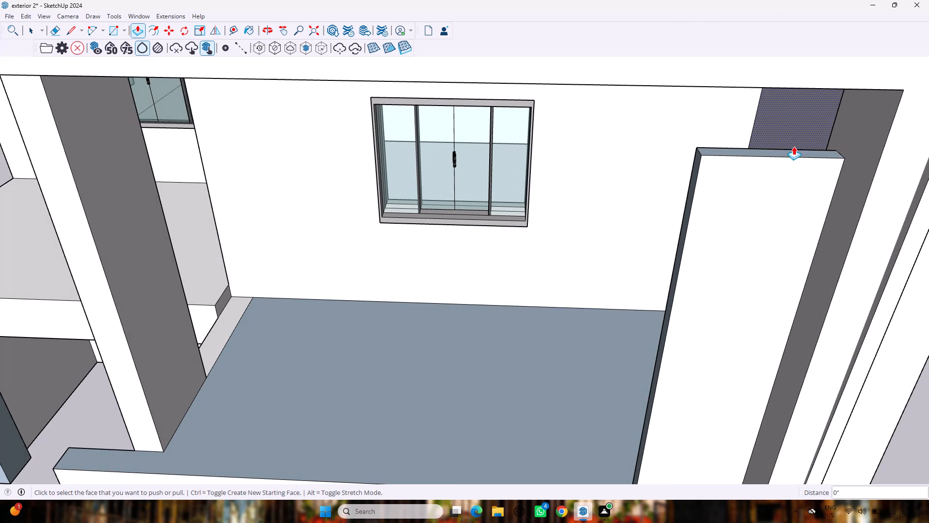
scroll(758, 141, "up", 4)
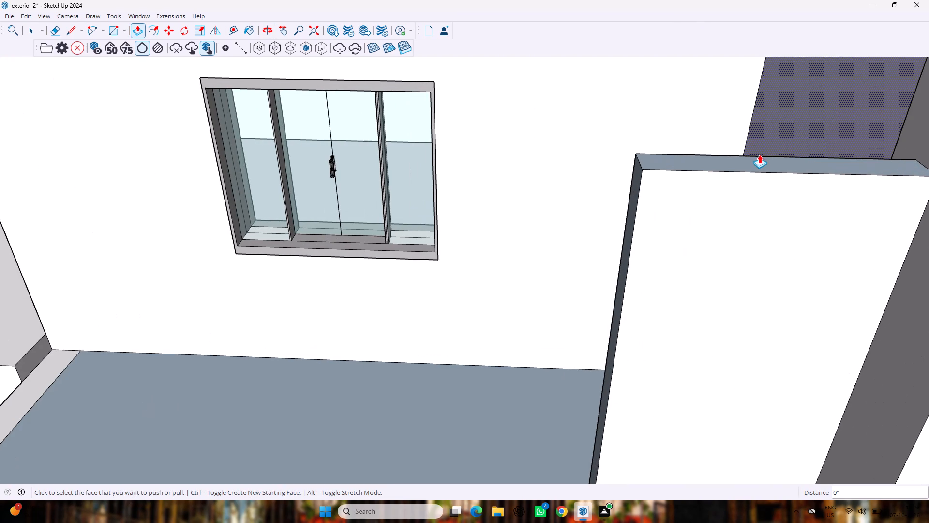
left_click_drag(755, 166, 757, 57)
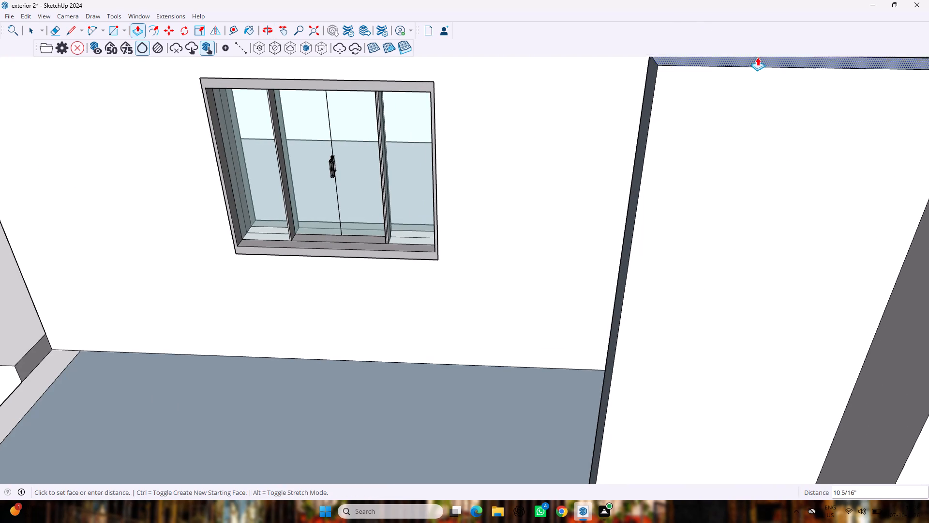
left_click_drag(757, 57, 756, 50)
Shift the front face of the roof beam and corner pillar by 3" with Push/Pull.
scroll(754, 55, "down", 20)
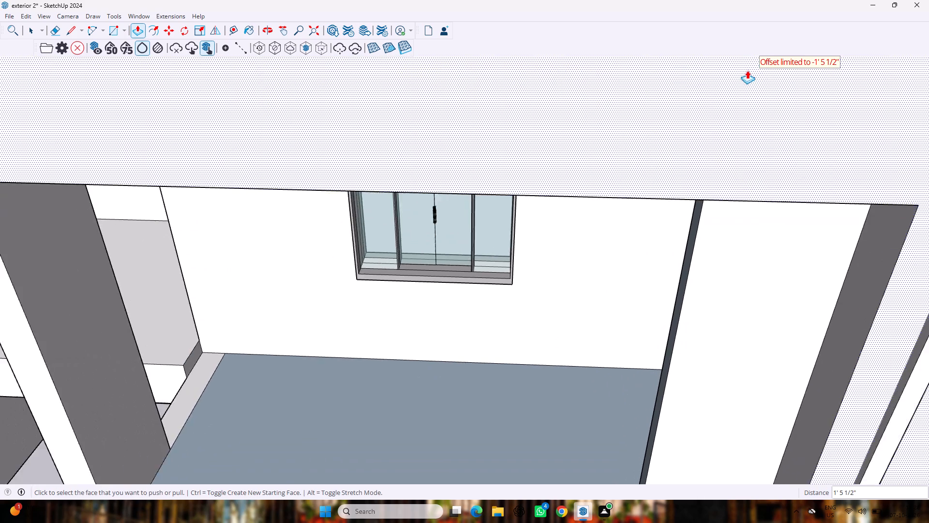
scroll(747, 70, "down", 6)
left_click_drag(747, 91, 751, 92)
Examine the front facade, roof terrace, boundary wall corner and balcony area from several angles.
scroll(757, 115, "down", 13)
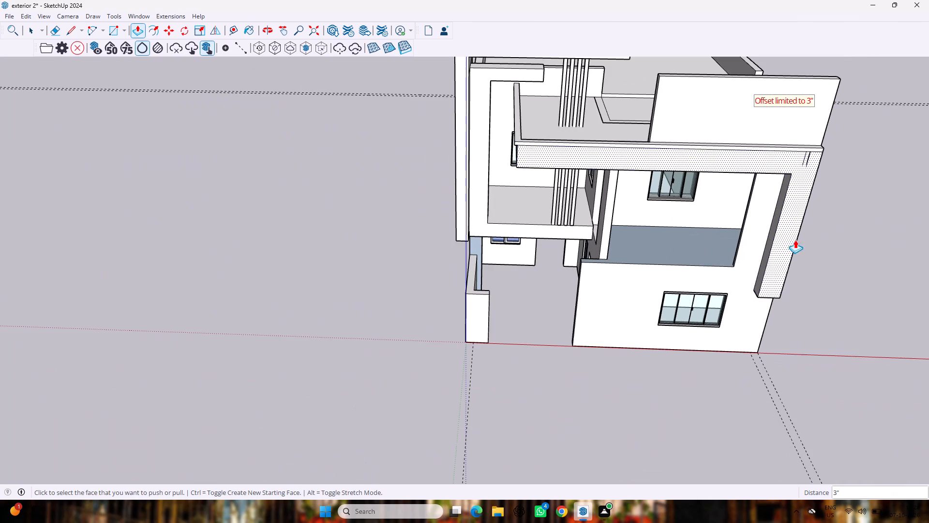
middle_click_drag(862, 143, 655, 204)
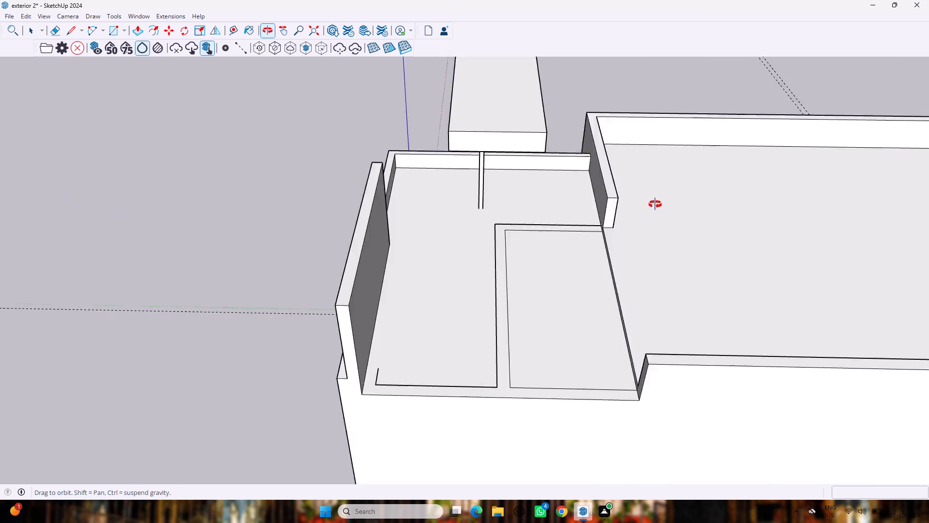
middle_click_drag(655, 204, 800, 174)
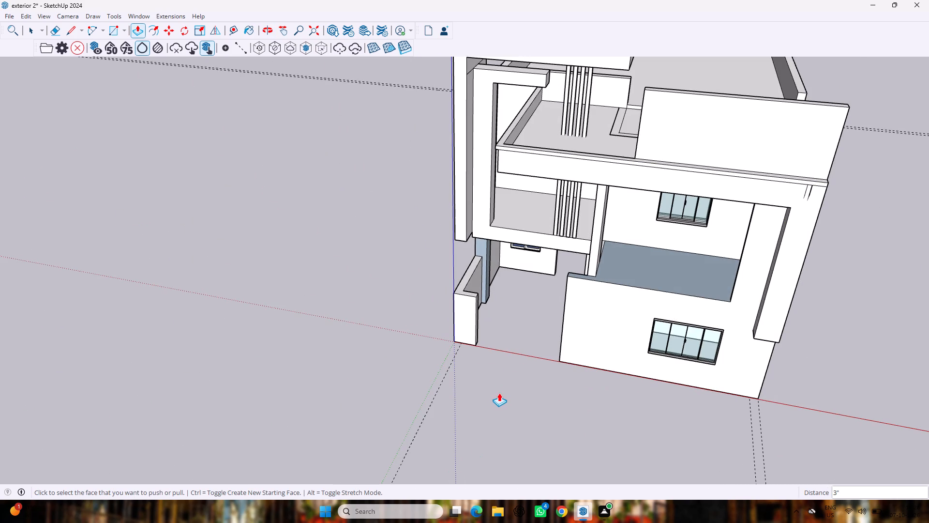
key("space")
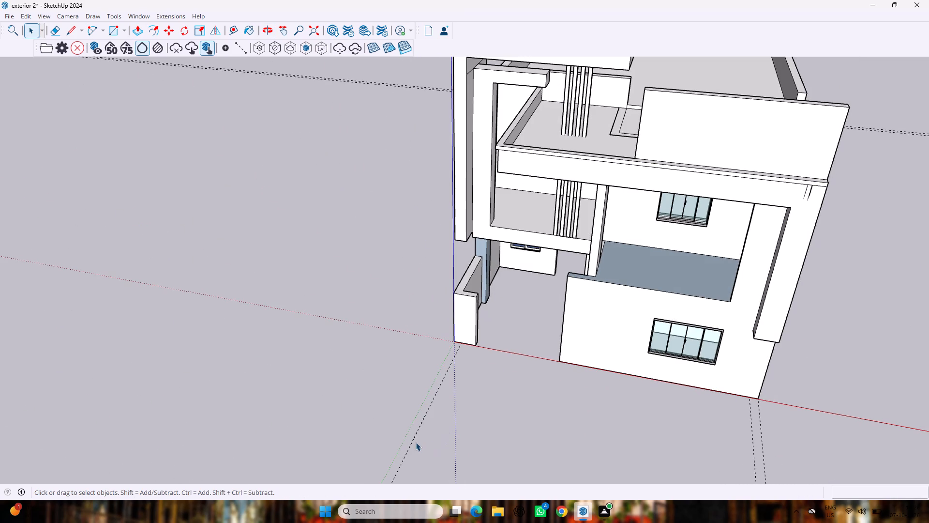
scroll(417, 445, "up", 7)
scroll(420, 425, "down", 2)
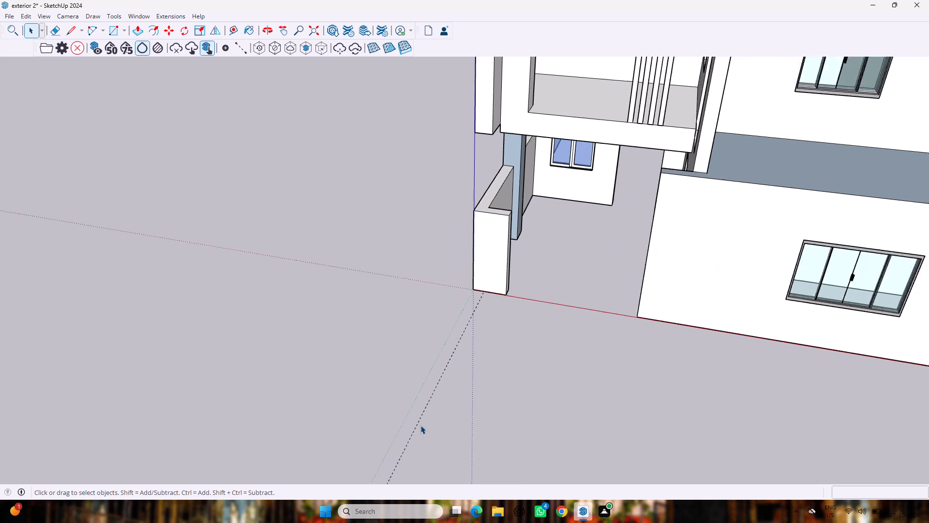
scroll(420, 425, "down", 2)
middle_click_drag(417, 416, 623, 358)
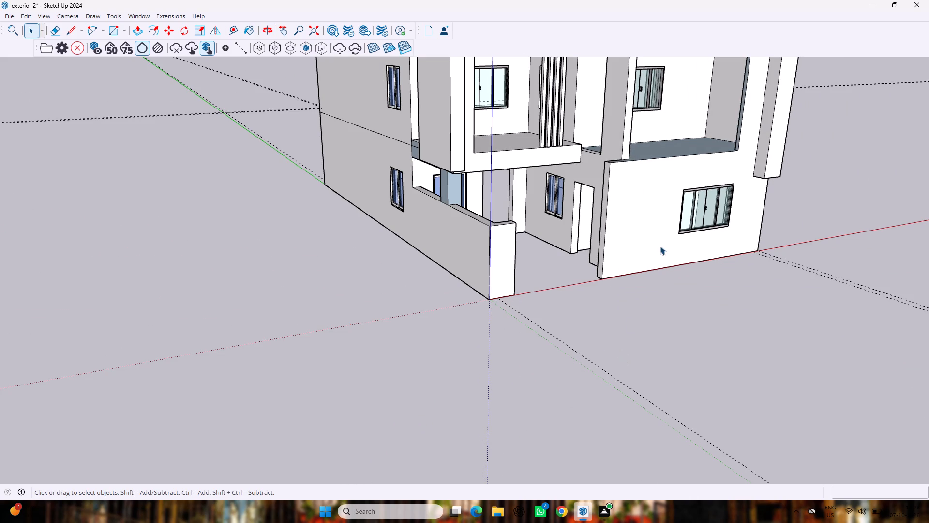
scroll(659, 197, "up", 3)
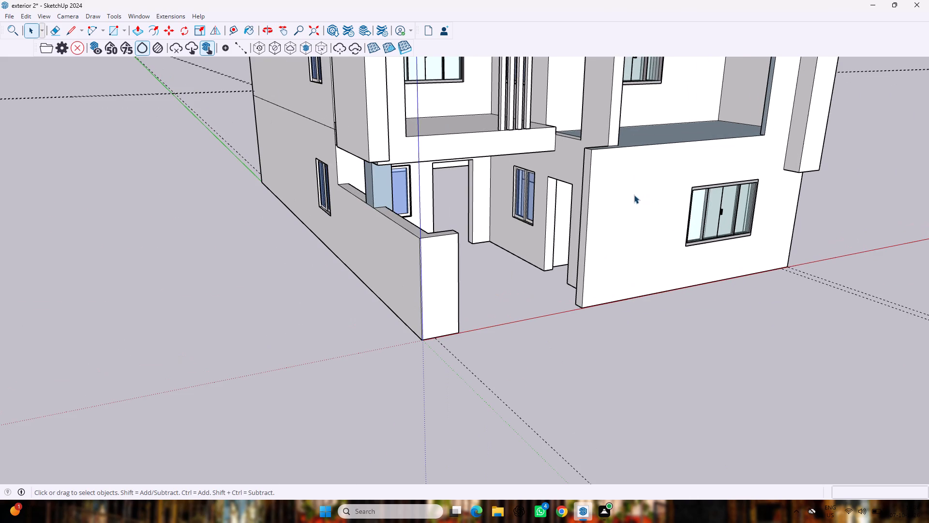
middle_click_drag(634, 206, 633, 239)
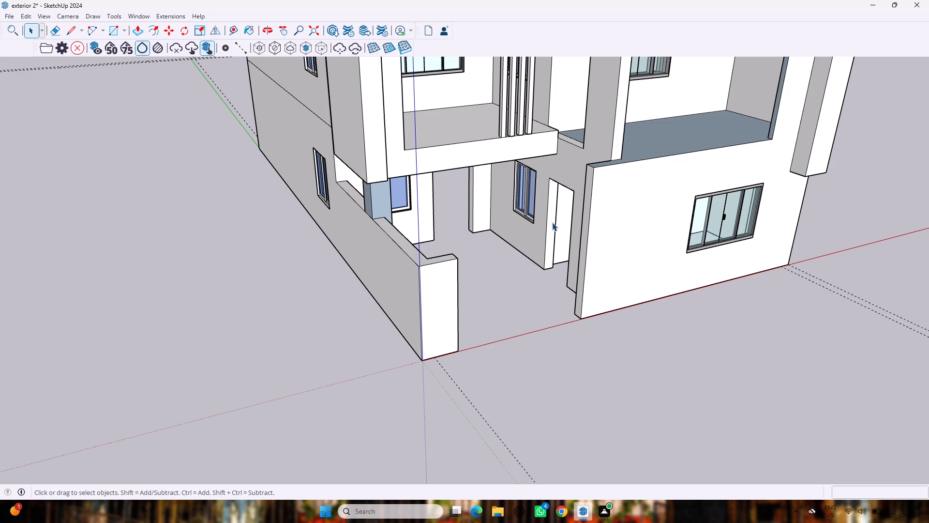
middle_click_drag(582, 166, 664, 169)
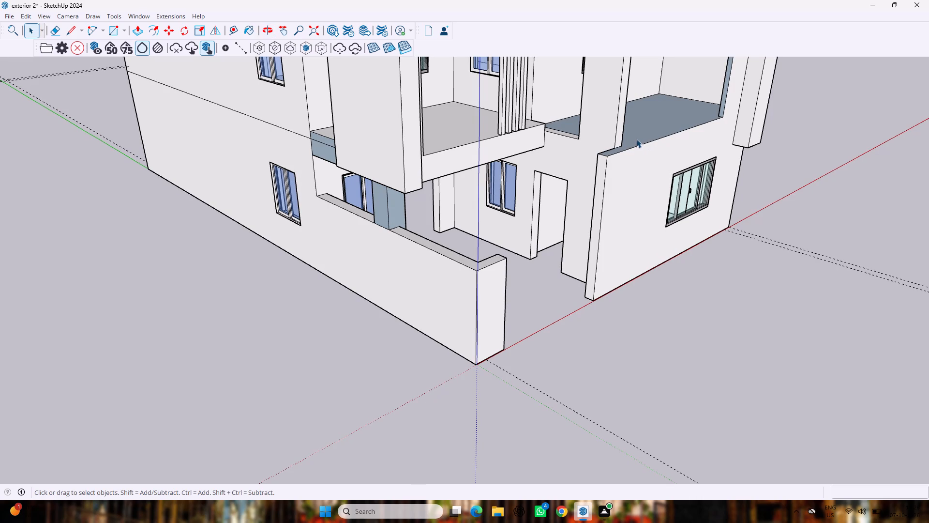
Draw a vertical line about 11 1/8" down the wall face from the base corner of the balcony's front post.
key("l")
scroll(585, 140, "up", 6)
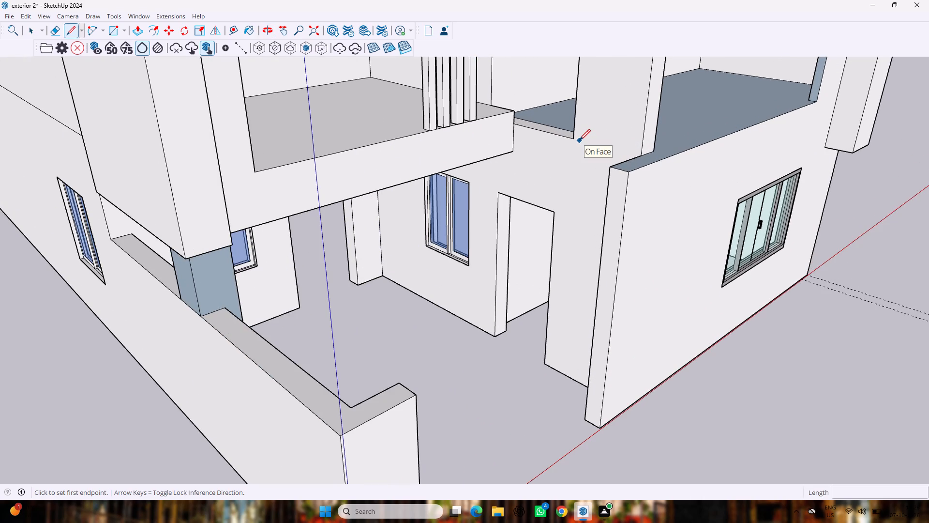
left_click(571, 140)
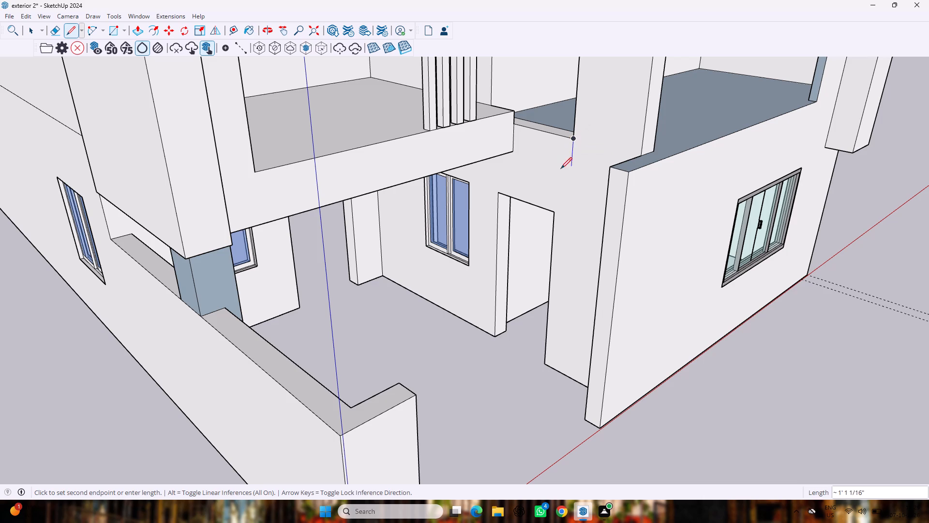
left_click(569, 164)
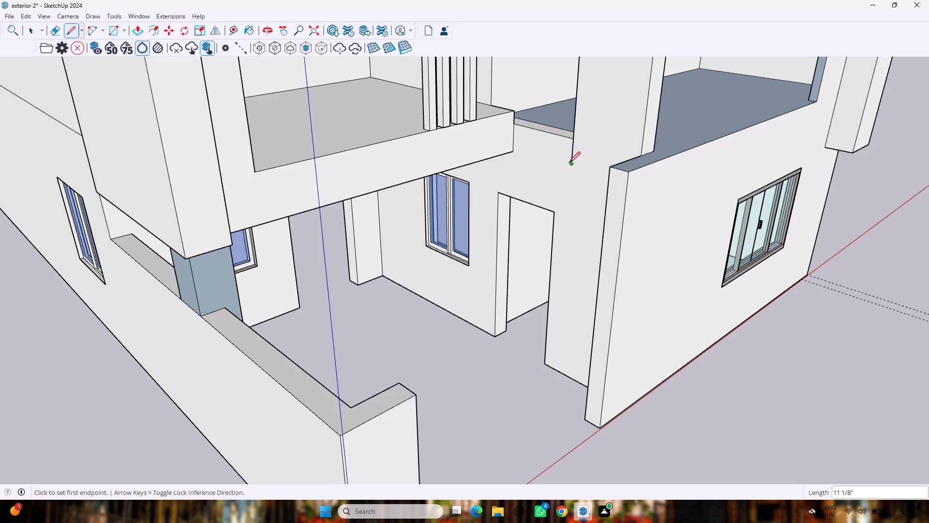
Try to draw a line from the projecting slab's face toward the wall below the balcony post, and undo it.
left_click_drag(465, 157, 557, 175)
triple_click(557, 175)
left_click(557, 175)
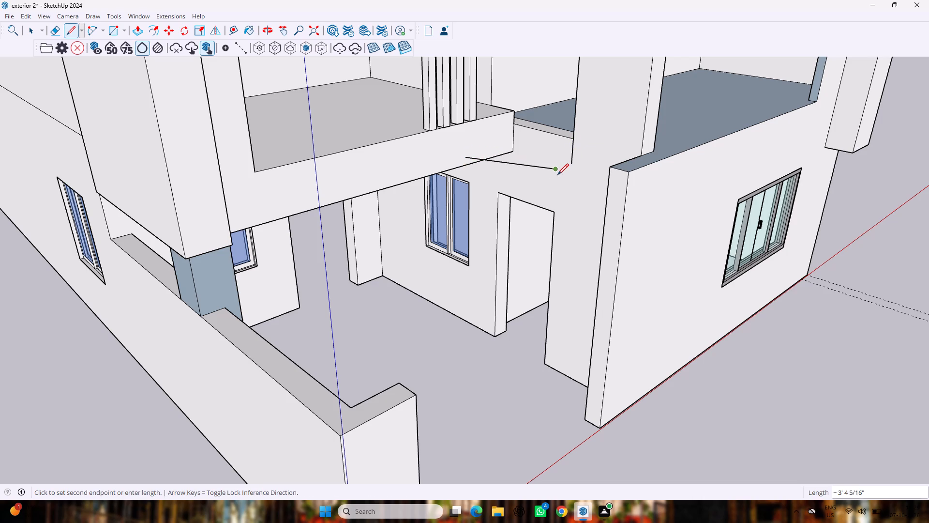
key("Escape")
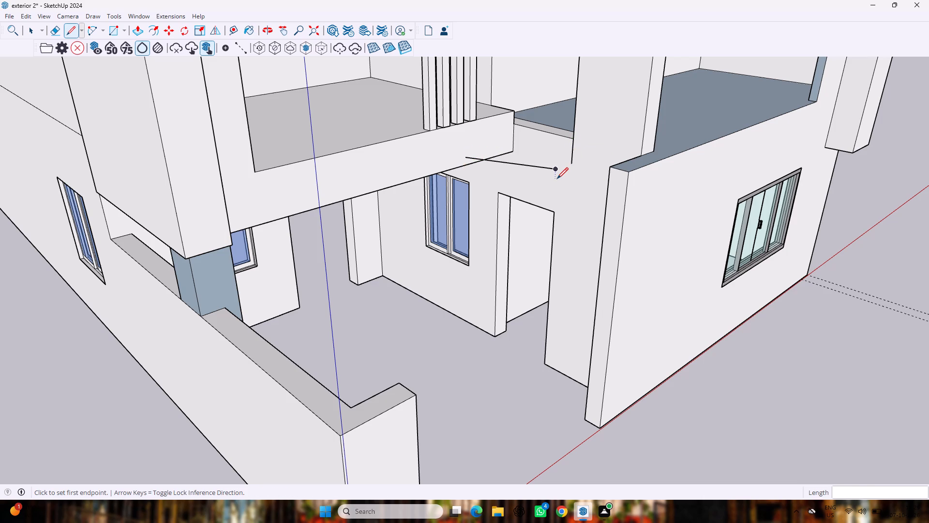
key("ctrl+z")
Draw a line about 2' 10 1/16" long from the vertical line's lower end across to the front wall's edge.
scroll(558, 175, "up", 3)
middle_click_drag(556, 167, 718, 168)
left_click(597, 139)
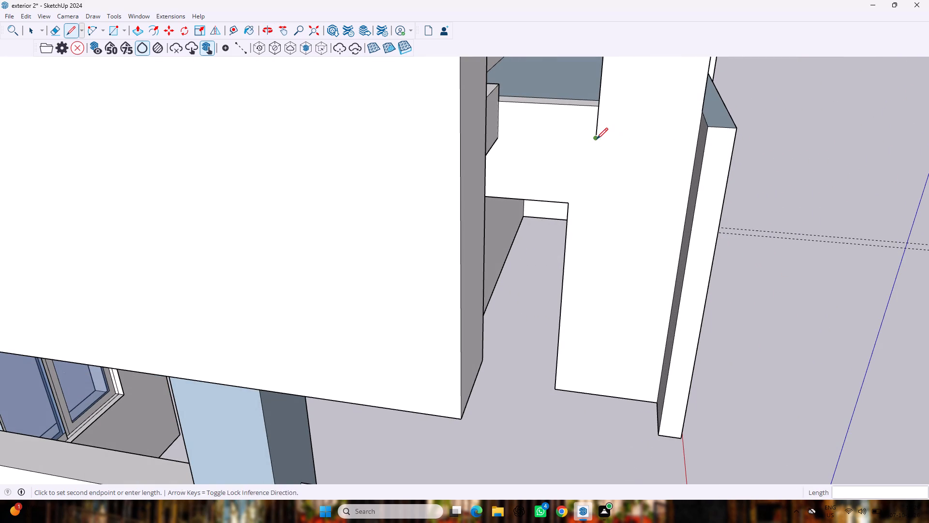
left_click(699, 139)
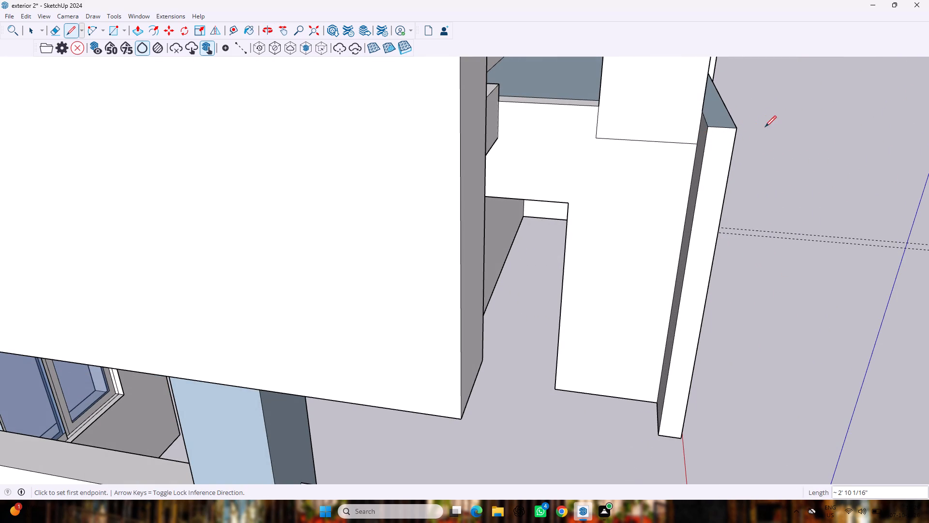
Pull the balcony post's outer side face, bounded below by the new line, outward about 5 3/16".
middle_click_drag(764, 125, 704, 147)
scroll(694, 138, "down", 20)
scroll(694, 138, "down", 1)
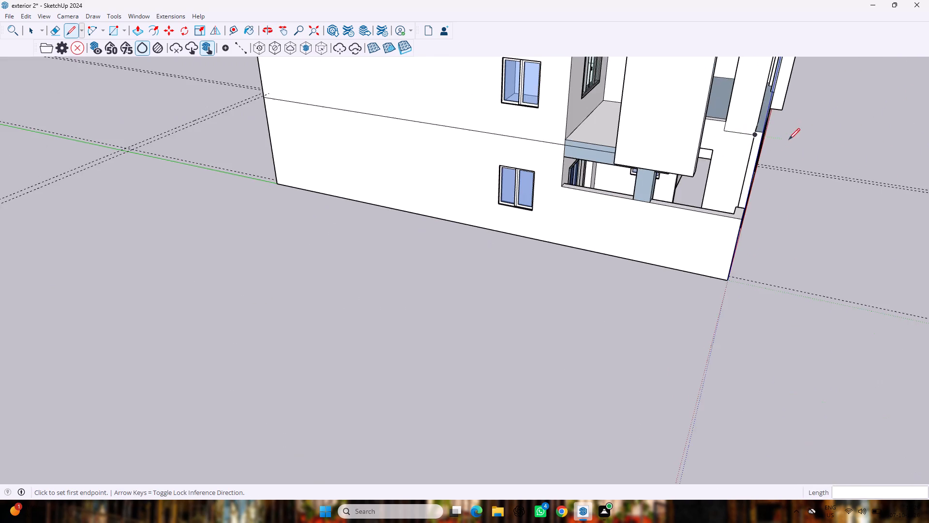
middle_click_drag(805, 122, 689, 106)
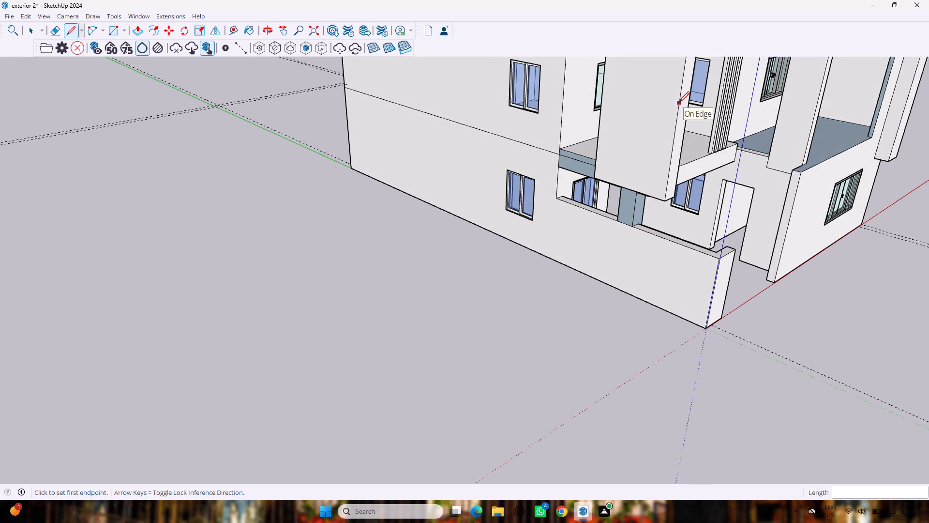
key("p")
left_click_drag(794, 99, 791, 105)
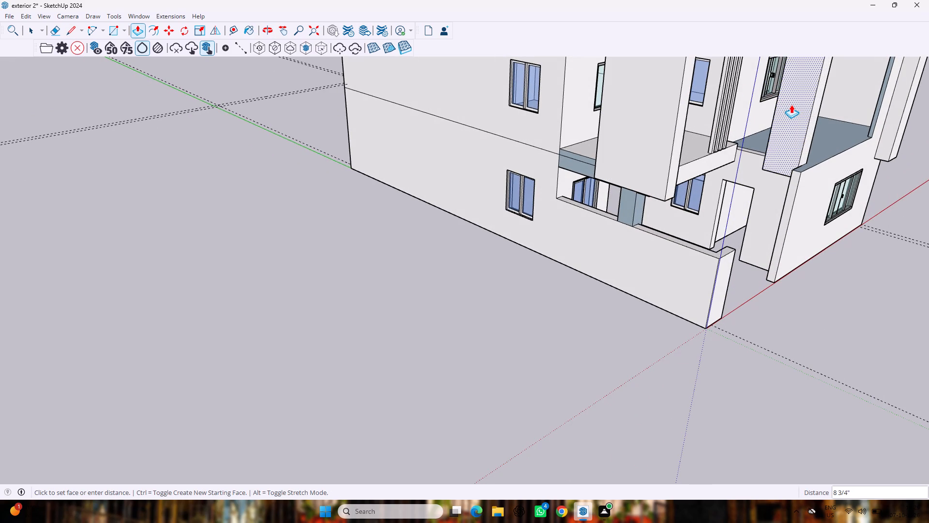
left_click_drag(791, 105, 793, 105)
Push the balcony post's inner side face, facing the balcony floor, inward about 7 5/8" to thin the post.
middle_click_drag(865, 121, 866, 122)
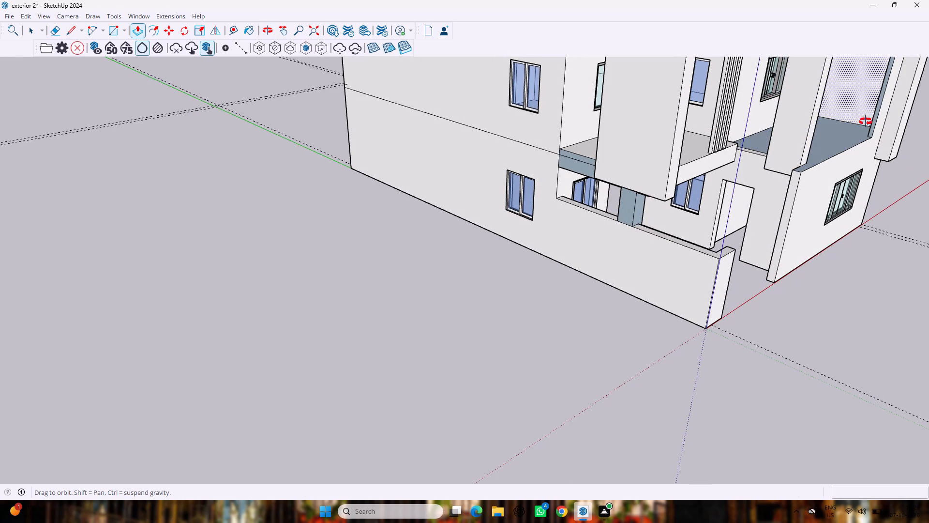
middle_click_drag(866, 122, 401, 91)
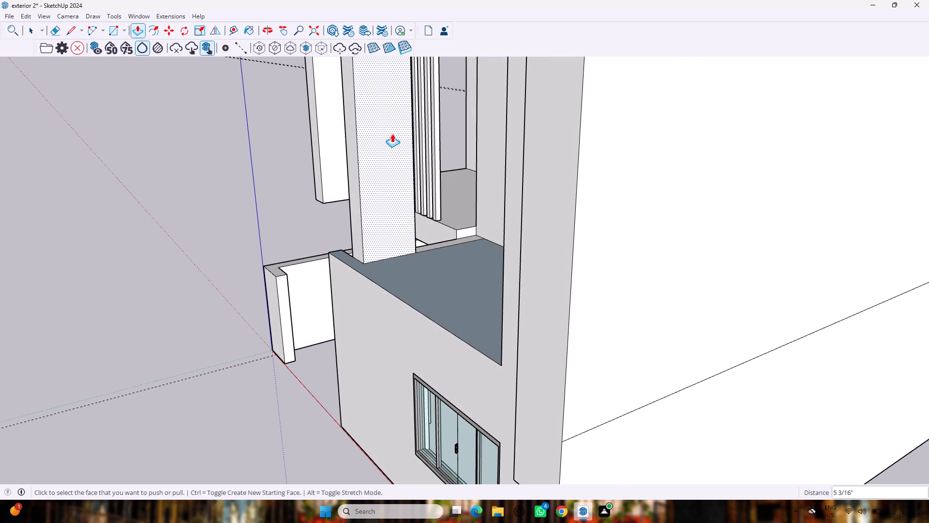
left_click_drag(392, 134, 391, 124)
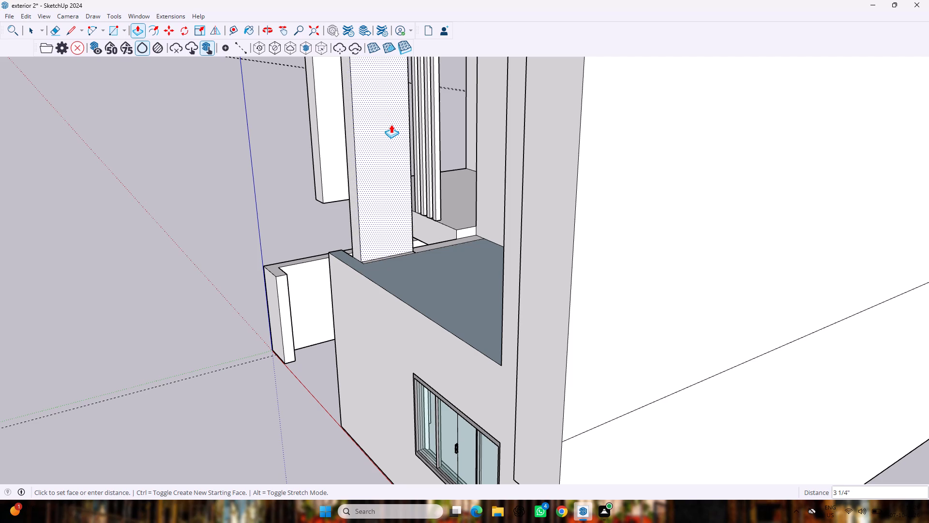
left_click_drag(391, 124, 388, 119)
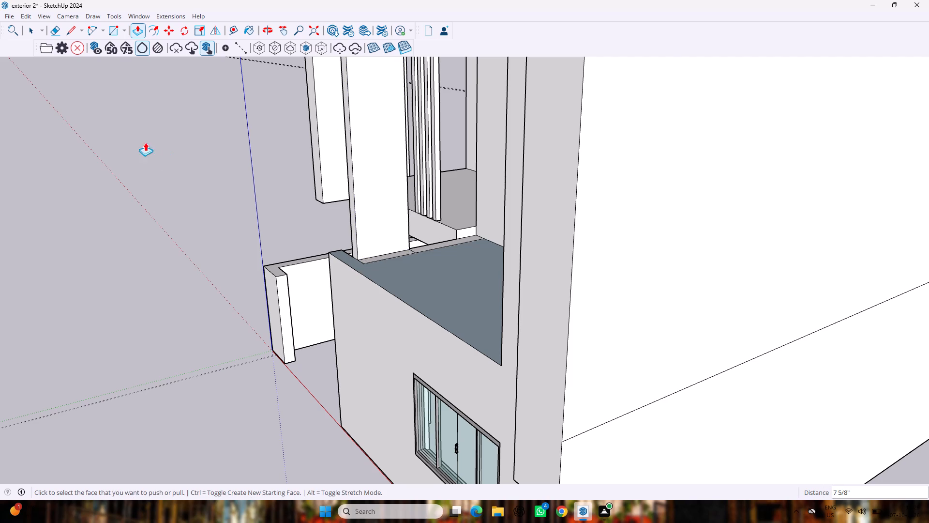
middle_click_drag(147, 143, 354, 198)
middle_click_drag(293, 179, 618, 144)
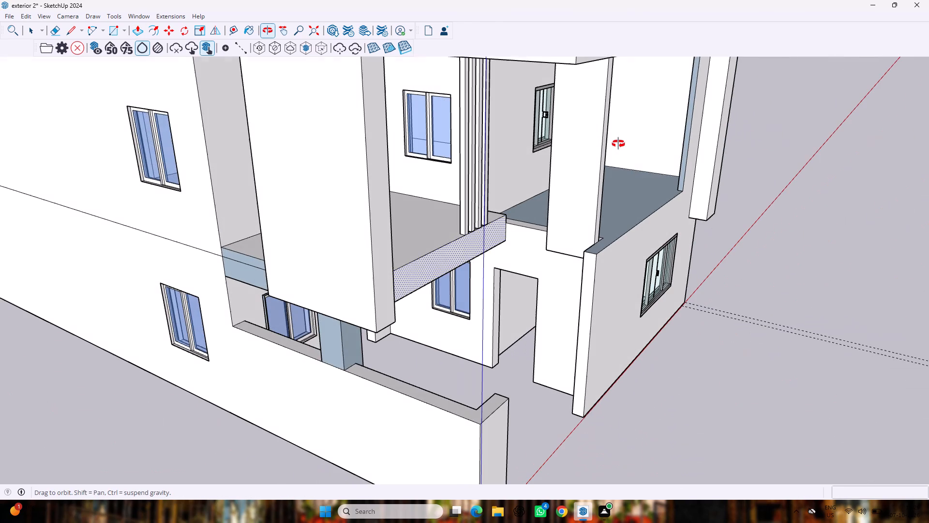
middle_click_drag(618, 144, 618, 143)
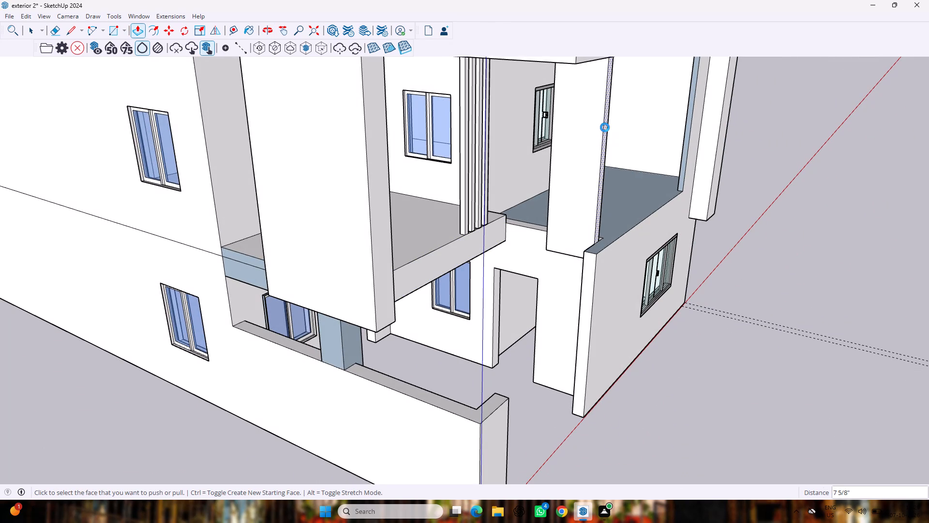
Undo the last two push/pull edits on the balcony post.
key("ctrl+z")
key("ctrl+z")
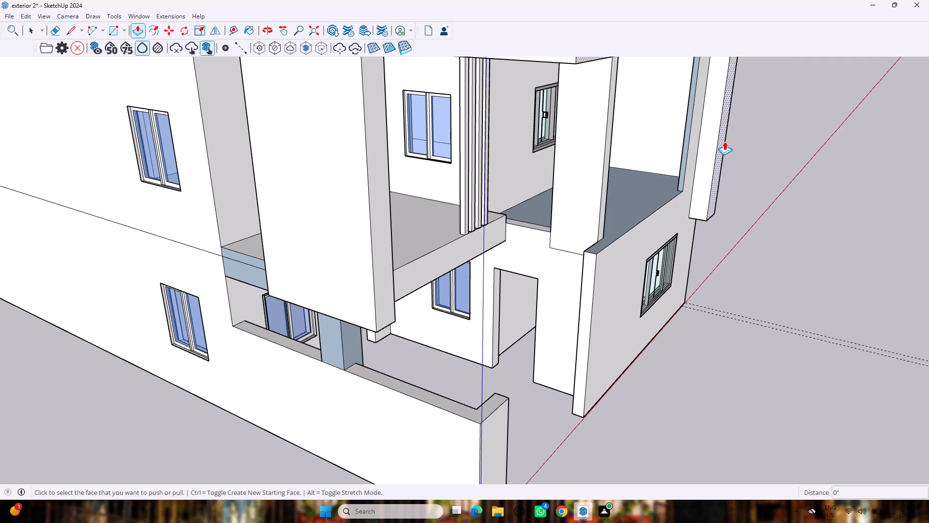
Pull the balcony post's outer side face outward about 8 3/8" to line up with the outer wall below.
scroll(665, 216, "up", 4)
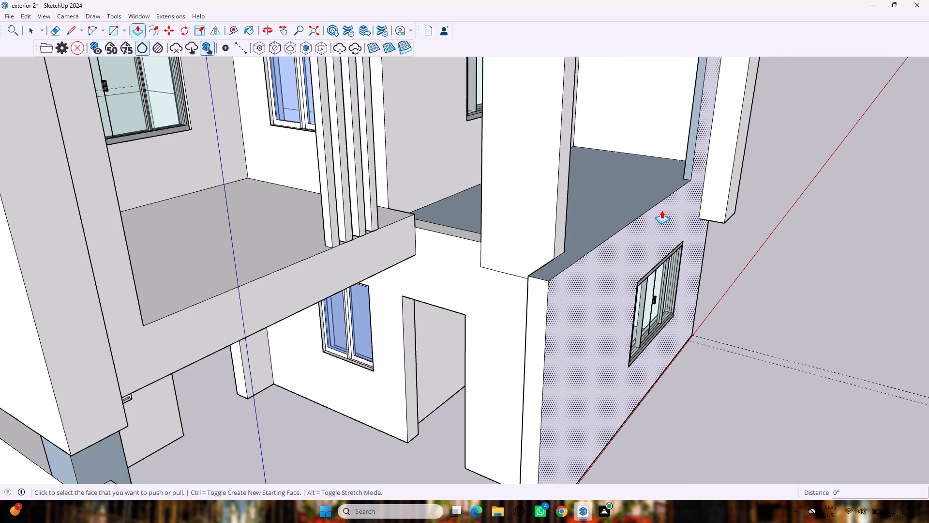
left_click(561, 202)
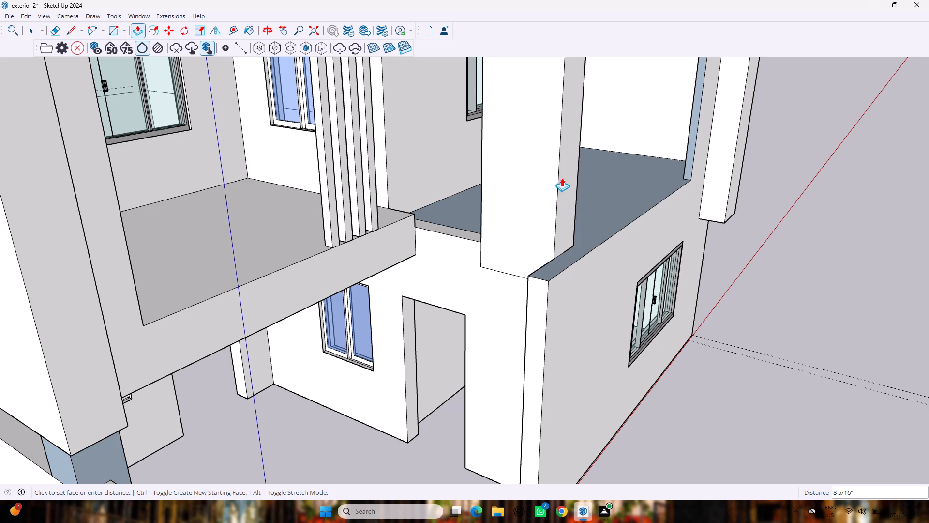
key("Escape")
middle_click_drag(562, 174, 449, 176)
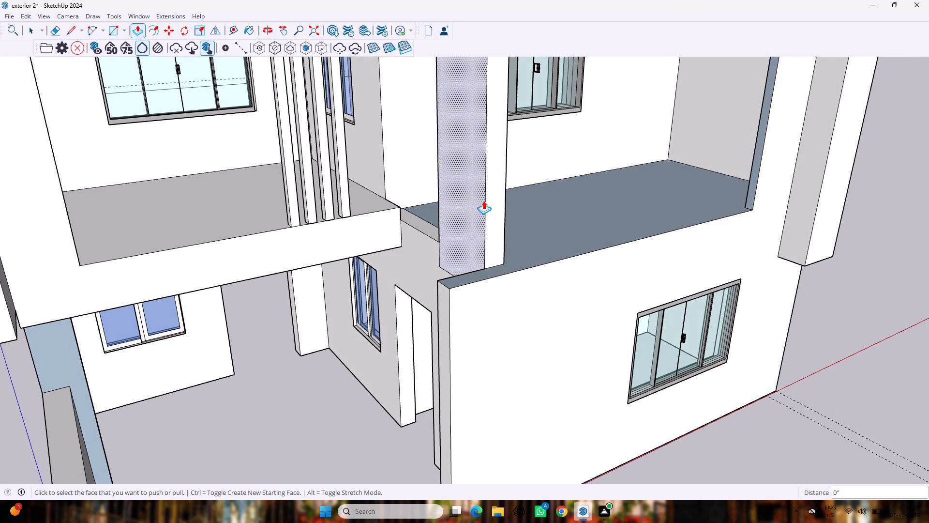
left_click_drag(493, 194, 504, 215)
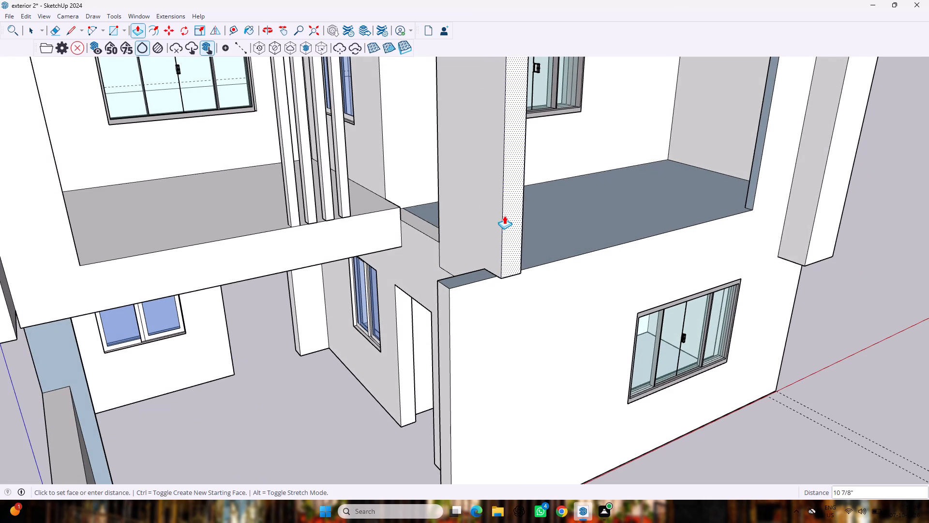
left_click_drag(504, 215, 504, 211)
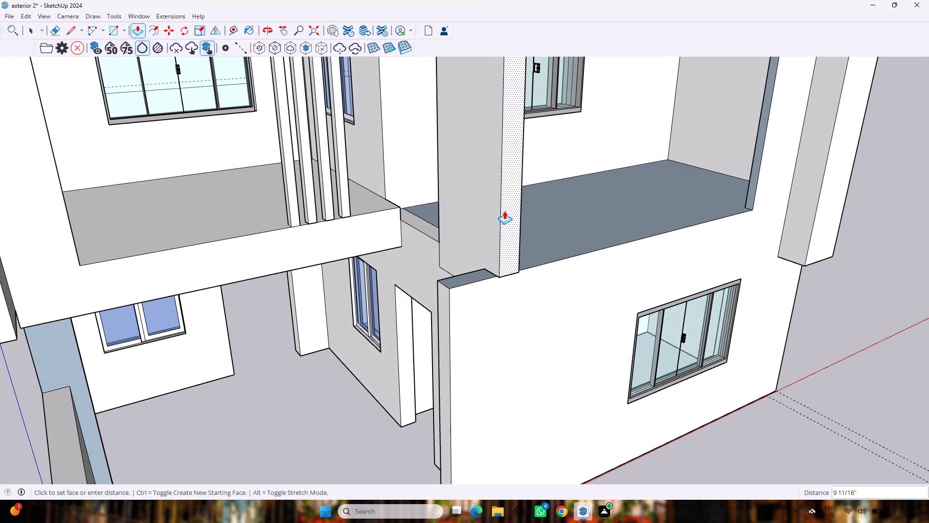
left_click_drag(504, 211, 504, 205)
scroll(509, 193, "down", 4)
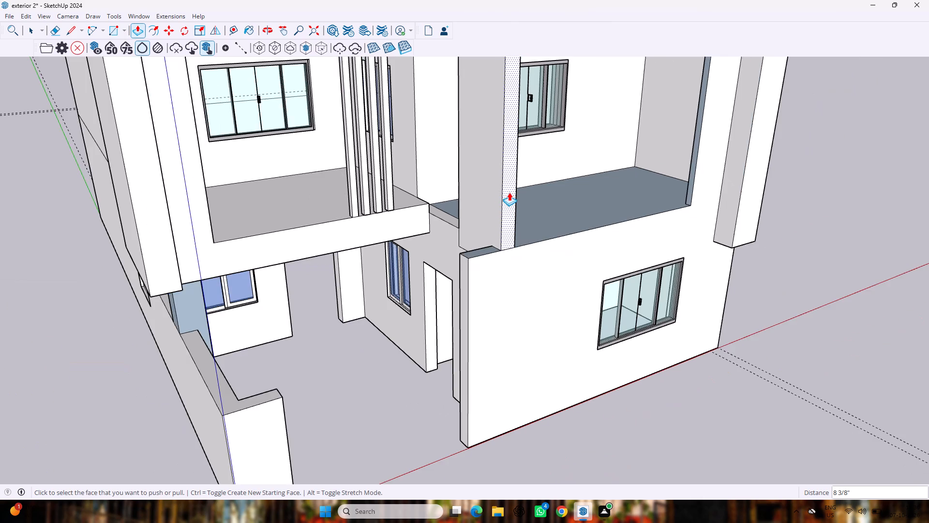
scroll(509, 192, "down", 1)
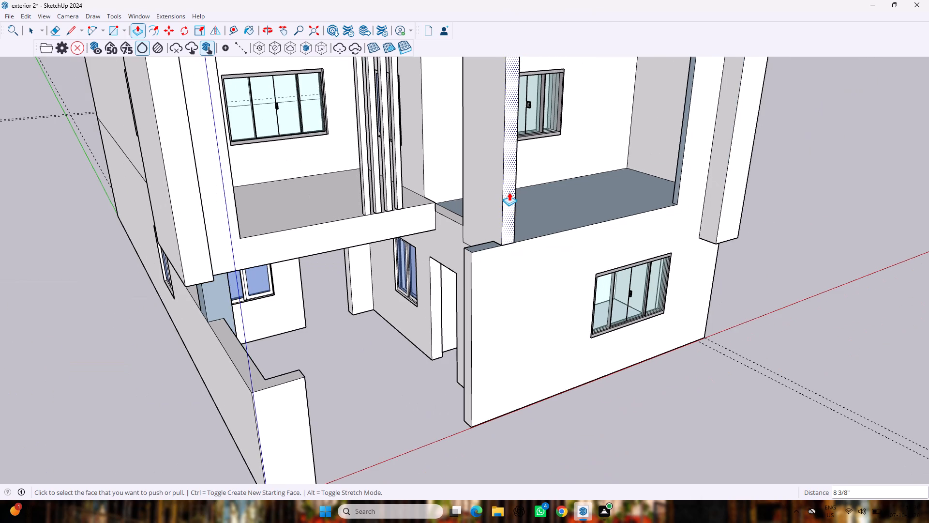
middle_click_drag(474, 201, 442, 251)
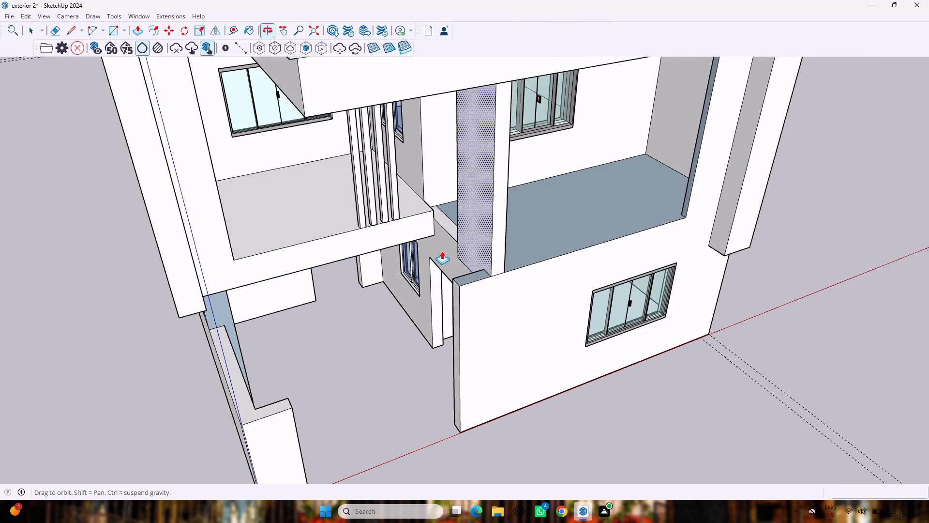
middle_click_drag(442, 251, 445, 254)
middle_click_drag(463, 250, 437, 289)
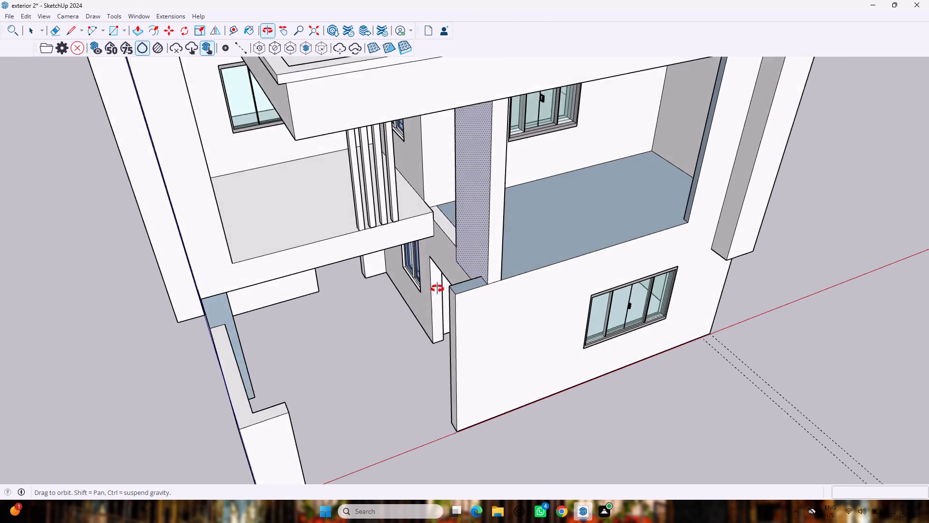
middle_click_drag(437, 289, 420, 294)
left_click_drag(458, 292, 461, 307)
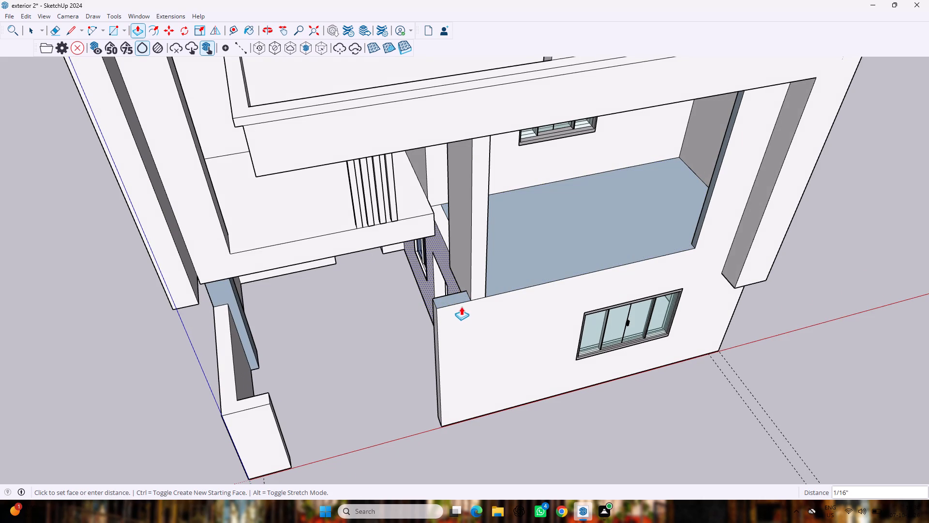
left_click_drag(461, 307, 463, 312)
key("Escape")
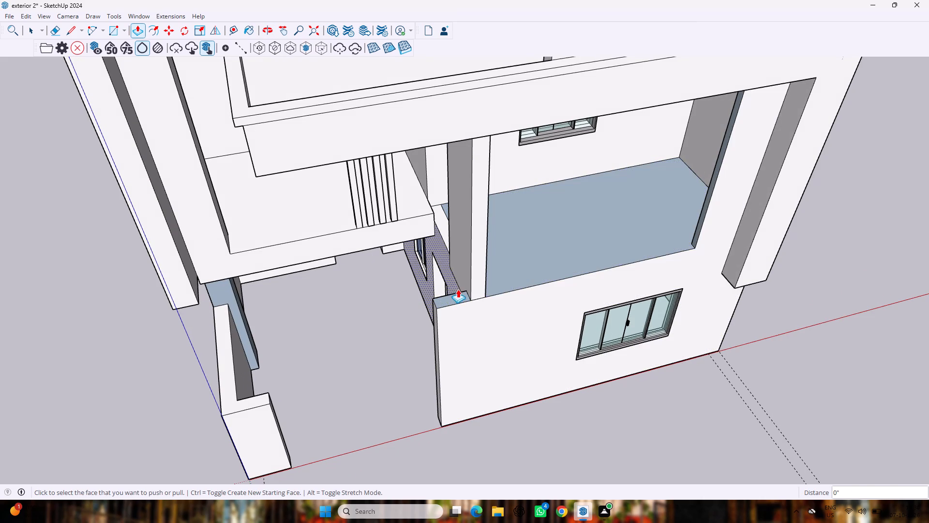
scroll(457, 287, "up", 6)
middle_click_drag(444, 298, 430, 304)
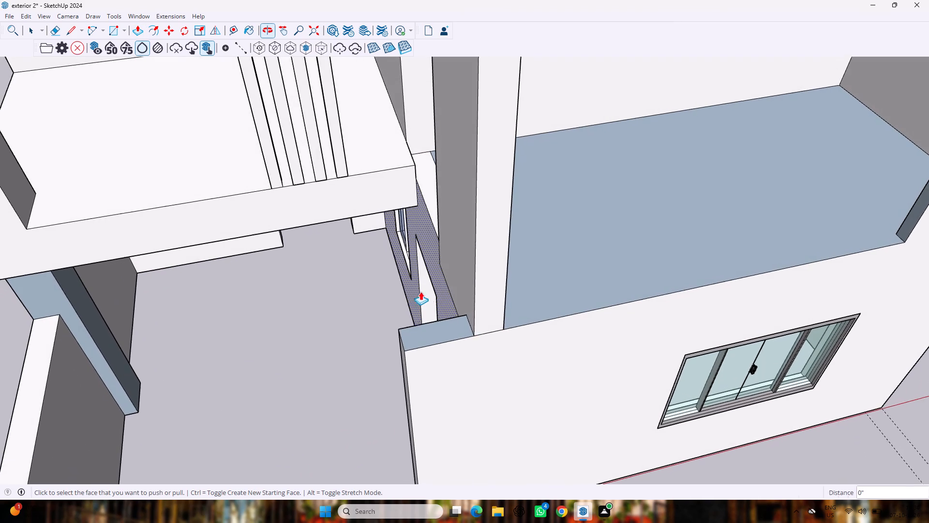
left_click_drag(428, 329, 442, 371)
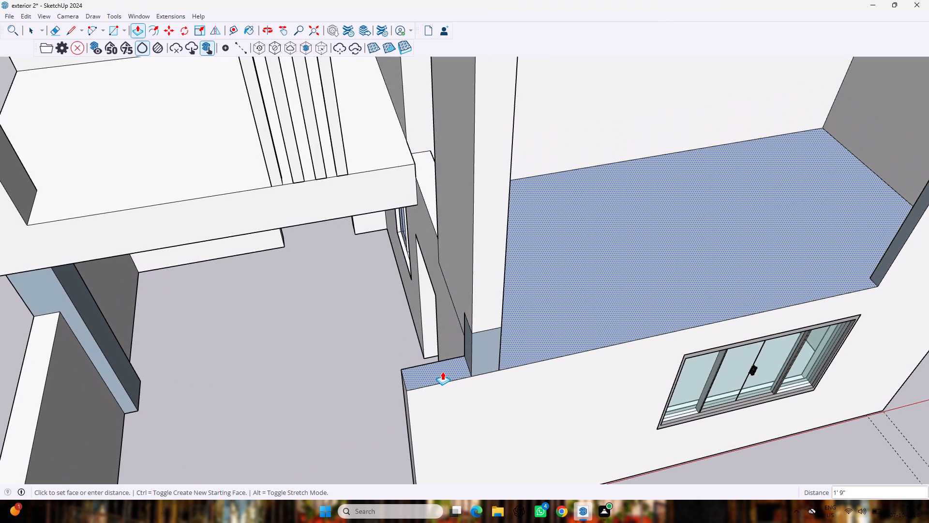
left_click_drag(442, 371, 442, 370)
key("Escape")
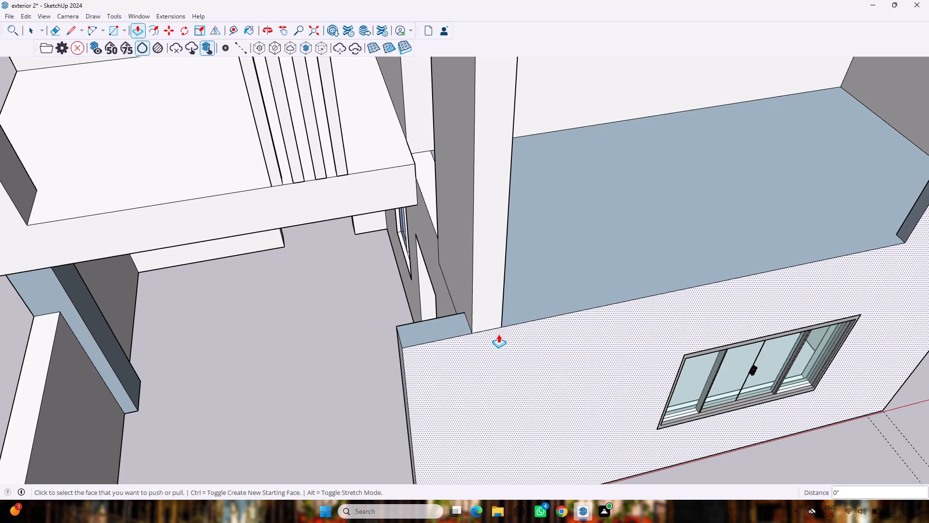
Draw a 10' vertical line down the outer wall from the balcony post's lower corner to the ground edge.
key("l")
scroll(496, 330, "down", 7)
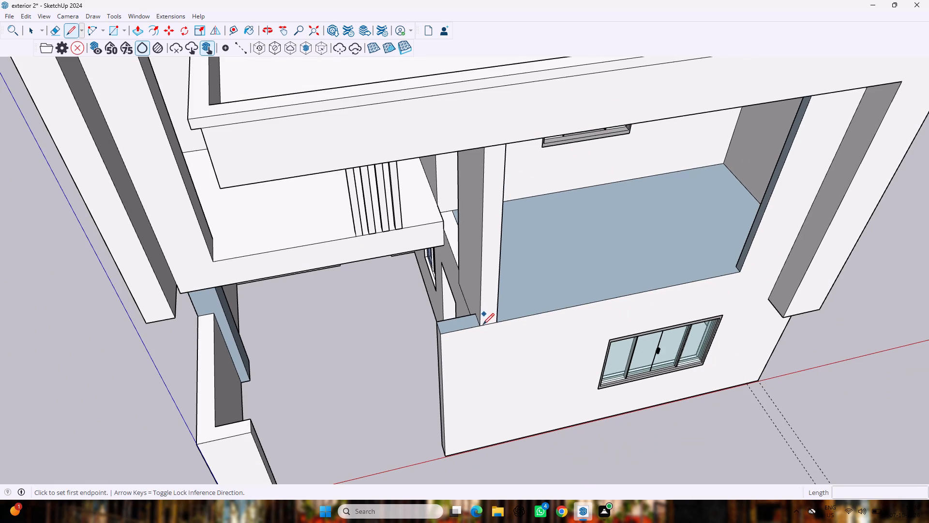
left_click(478, 327)
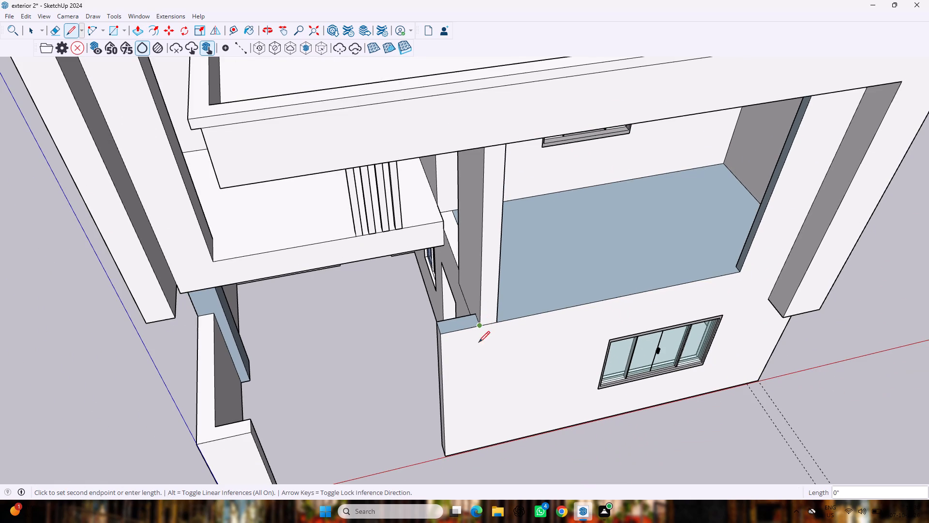
left_click(480, 447)
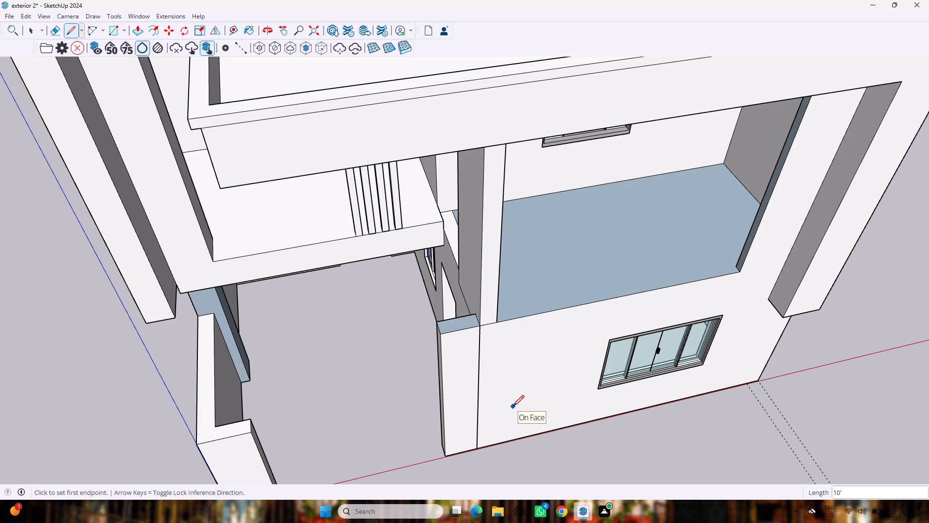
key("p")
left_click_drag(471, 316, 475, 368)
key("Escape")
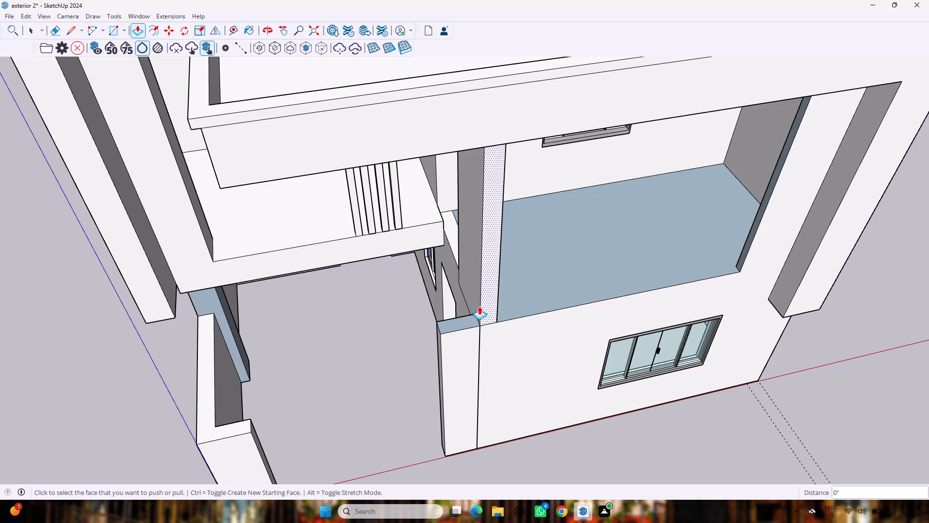
Draw a line about 8 3/8" long across the wall's top at the post's base, separating the end stub from the balcony floor.
key("l")
scroll(475, 300, "up", 7)
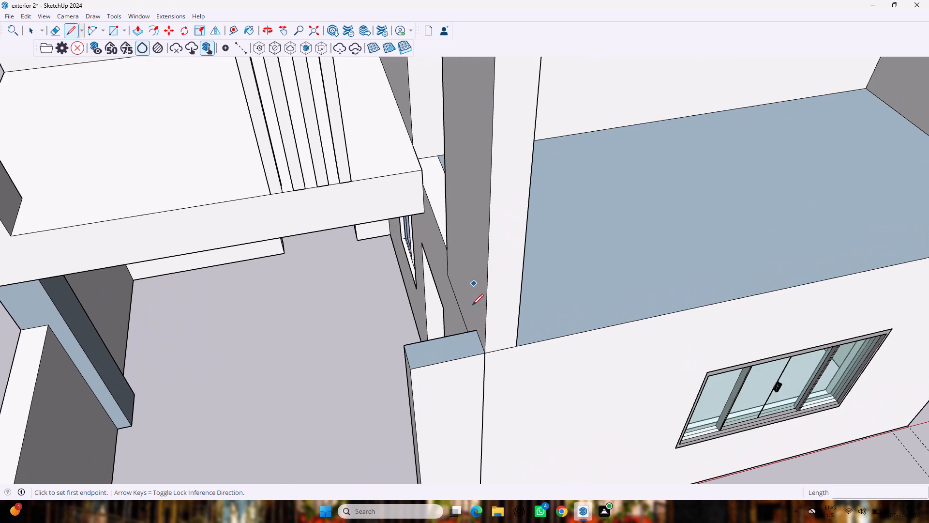
left_click(477, 330)
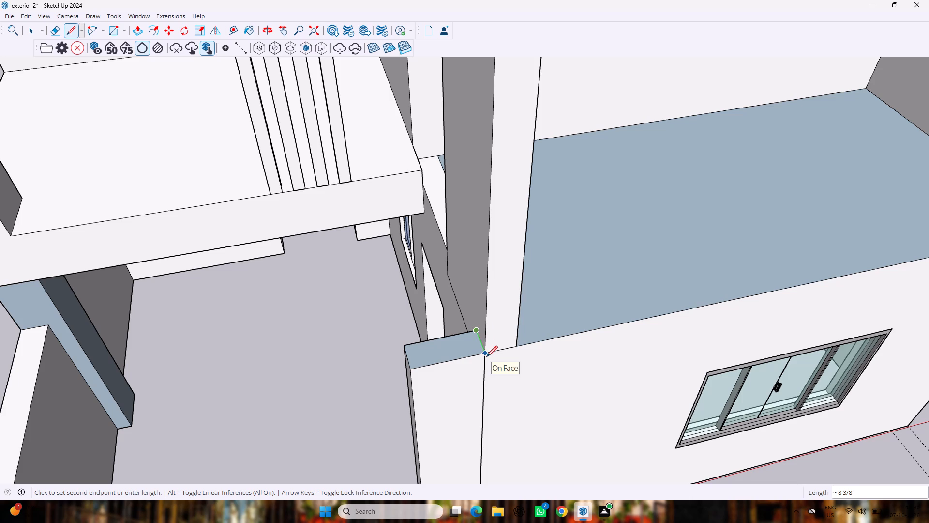
left_click(486, 357)
Push the top face of the wall's end stub down 4'.
key("p")
left_click_drag(451, 345, 457, 363)
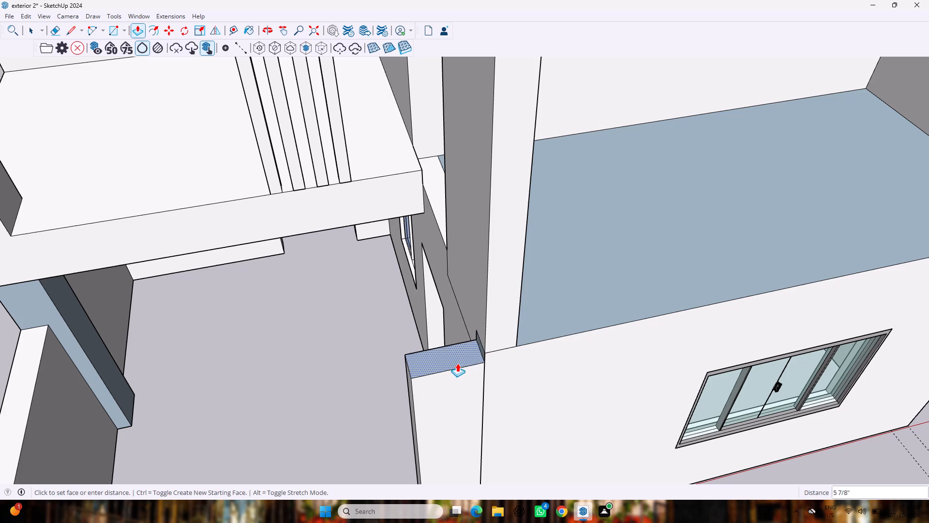
left_click_drag(457, 363, 458, 367)
type("4'")
key("Return")
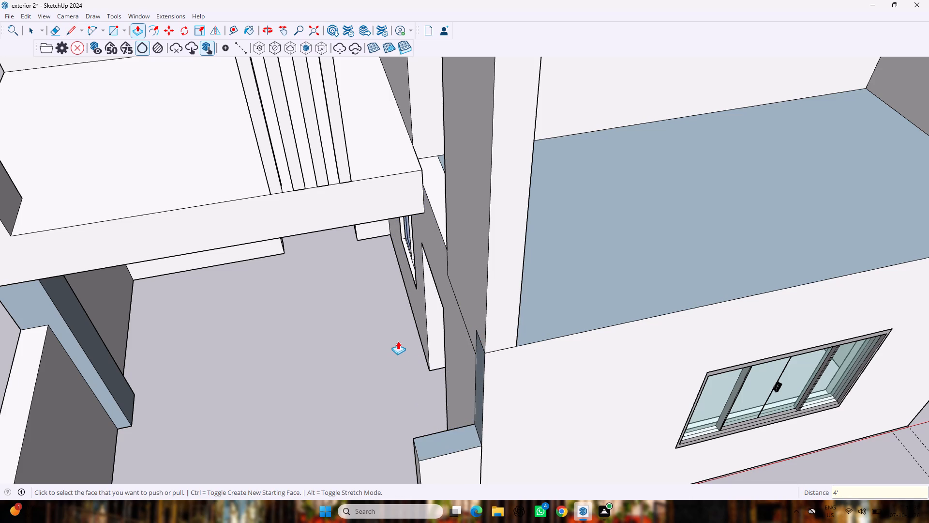
Erase the leftover edges between the balcony post, the wall face beneath it and the lowered stub's exposed side.
key("space")
middle_click_drag(374, 335, 610, 279)
key("e")
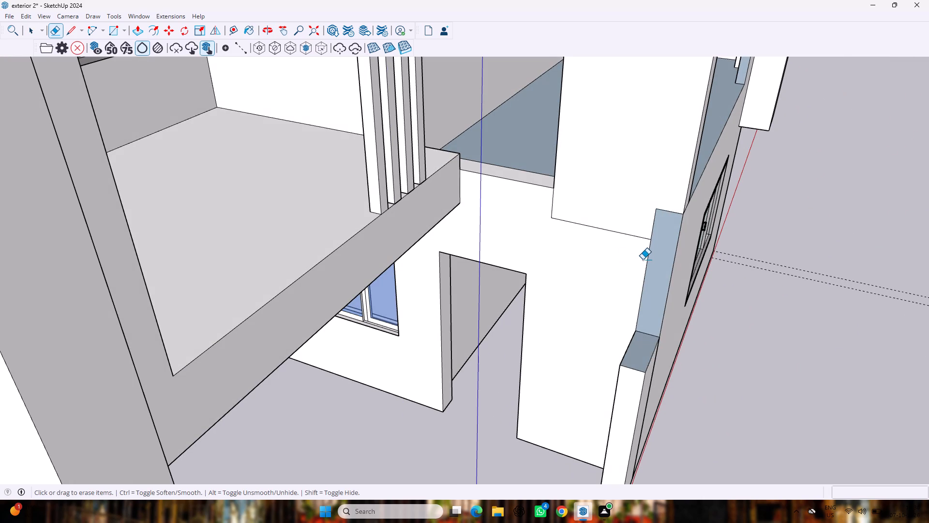
left_click_drag(643, 260, 652, 264)
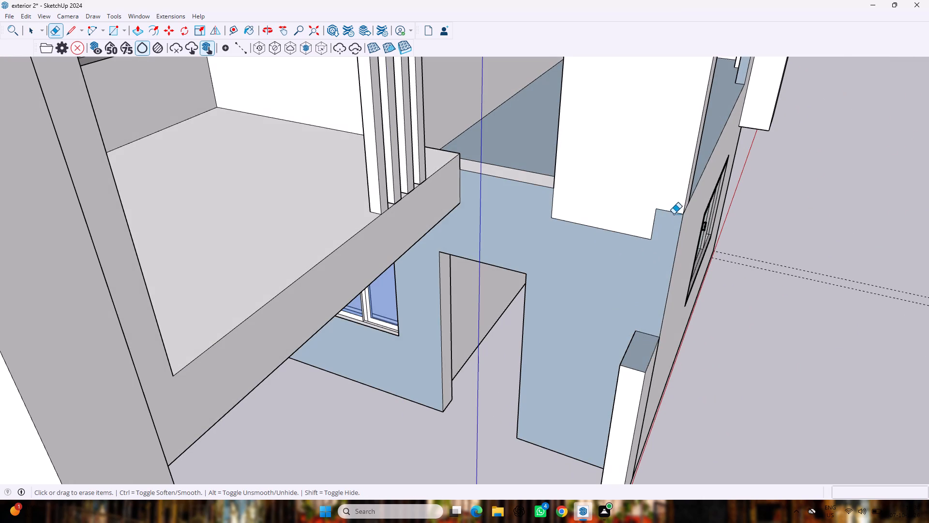
left_click_drag(670, 213, 671, 238)
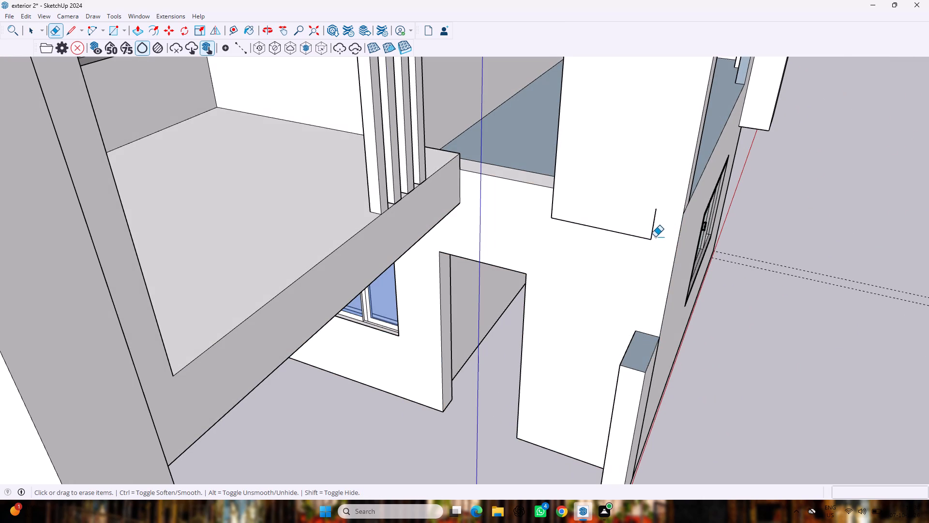
left_click_drag(647, 225, 664, 229)
left_click(664, 229)
left_click_drag(541, 208, 586, 229)
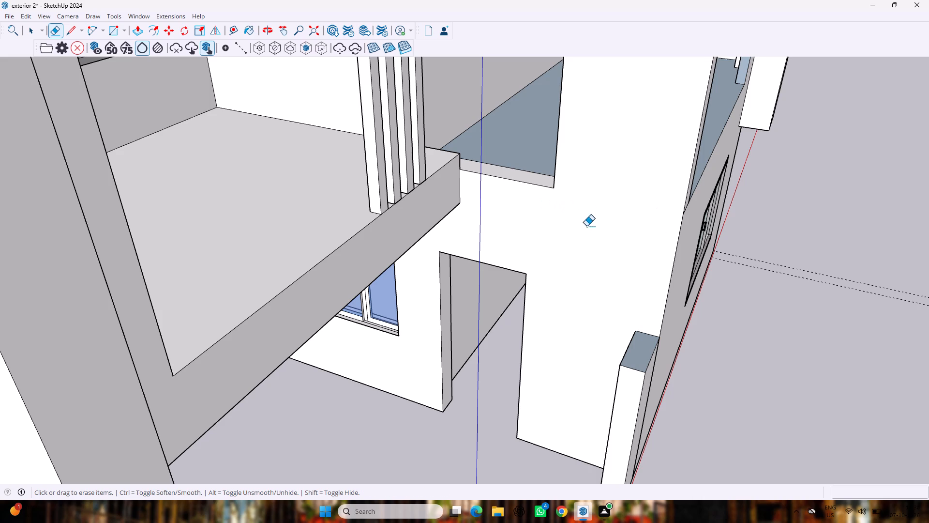
Draw lines from the projecting slab's lower corner about 6' 5 1/2" to the wall corner and 14' 9 3/4" along the outer wall.
scroll(616, 245, "down", 4)
middle_click_drag(786, 261, 571, 195)
scroll(584, 203, "up", 1)
scroll(571, 195, "down", 2)
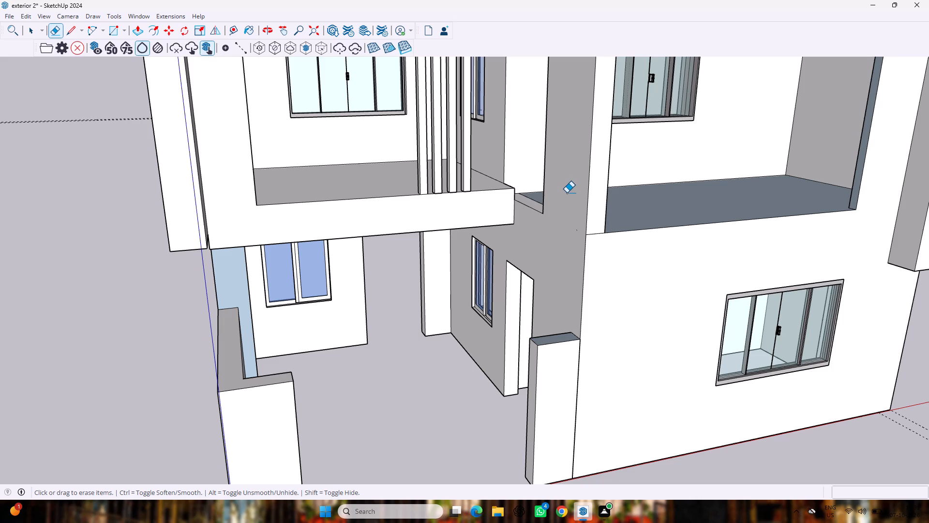
key("l")
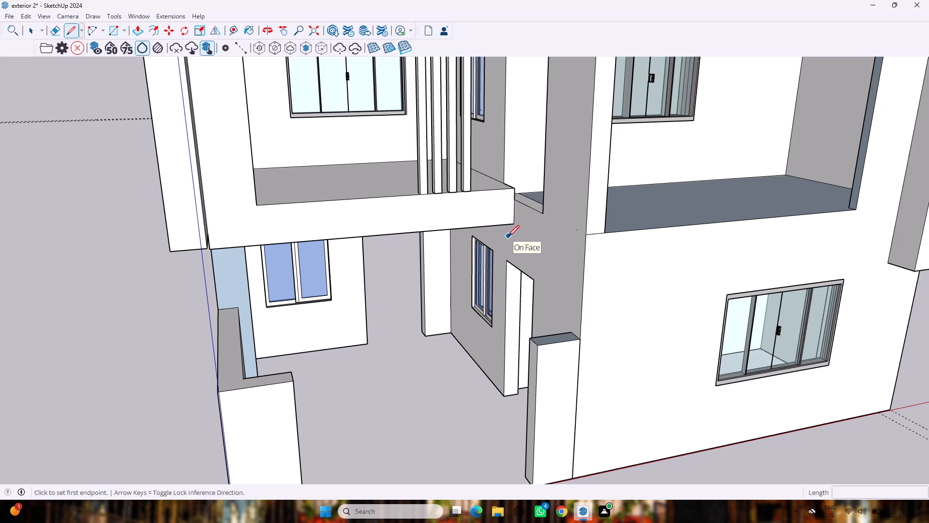
left_click(512, 224)
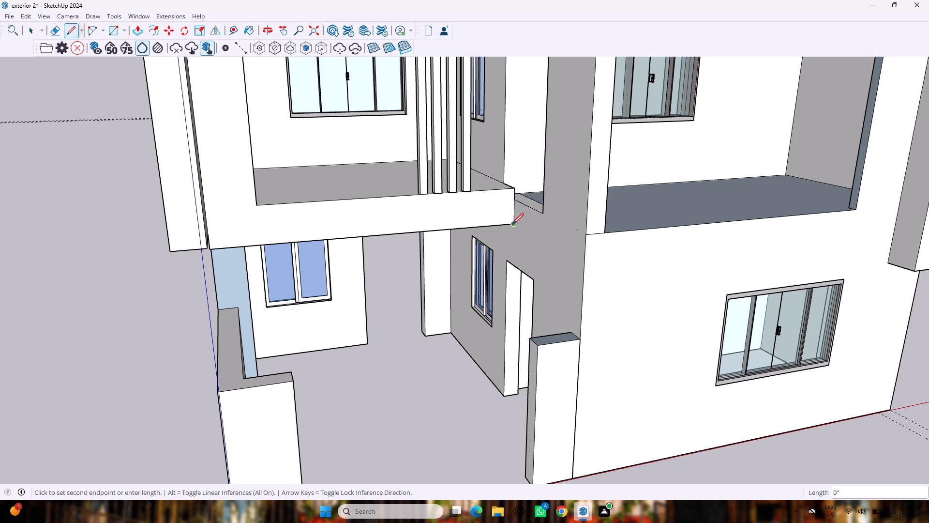
left_click(586, 255)
left_click(585, 257)
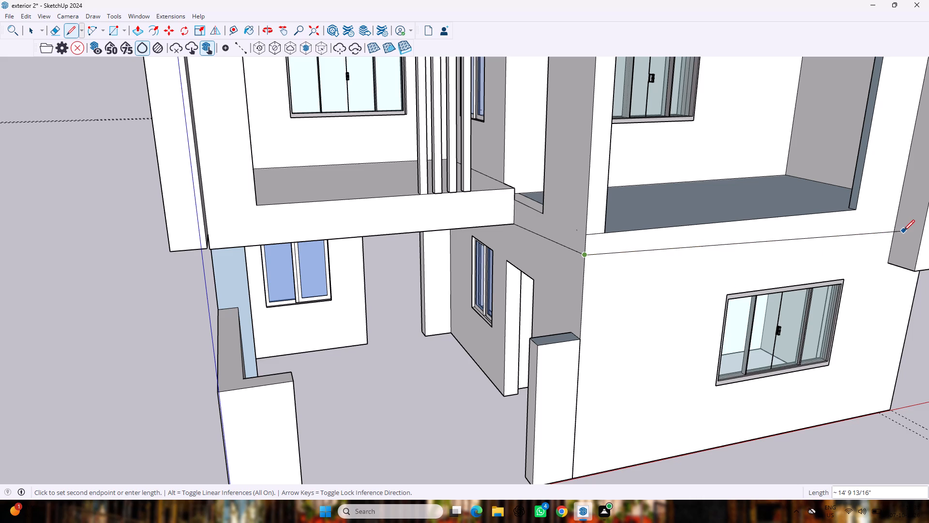
left_click(900, 221)
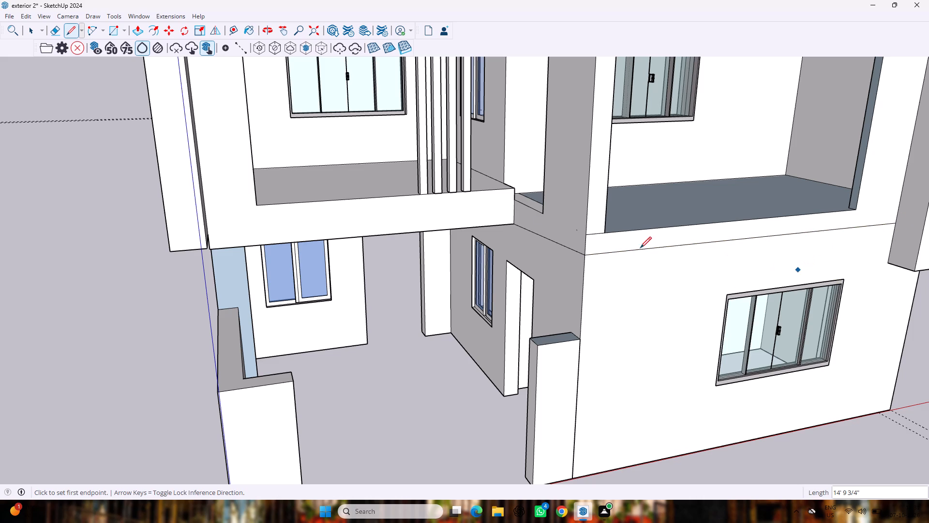
Draw a vertical line about 11 1/4" long from the balcony post's inner lower corner down to the new slab line.
left_click(541, 216)
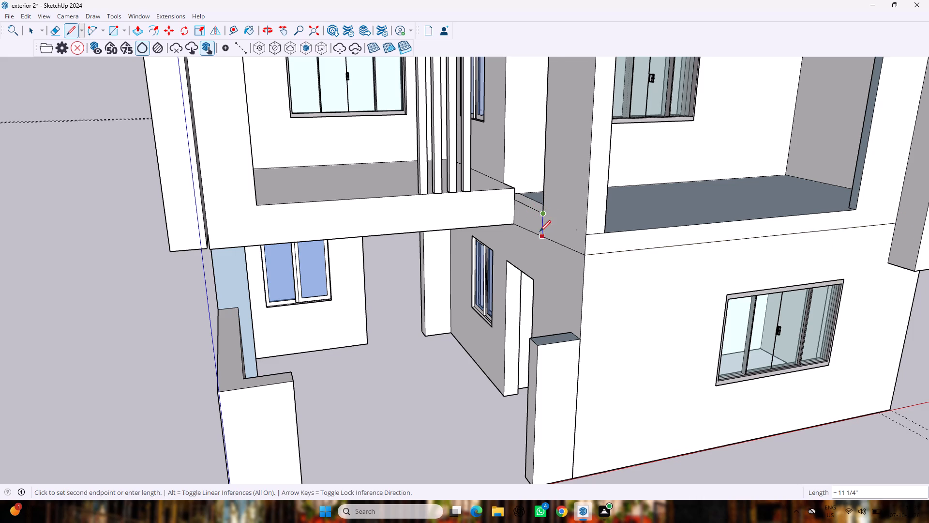
left_click(539, 232)
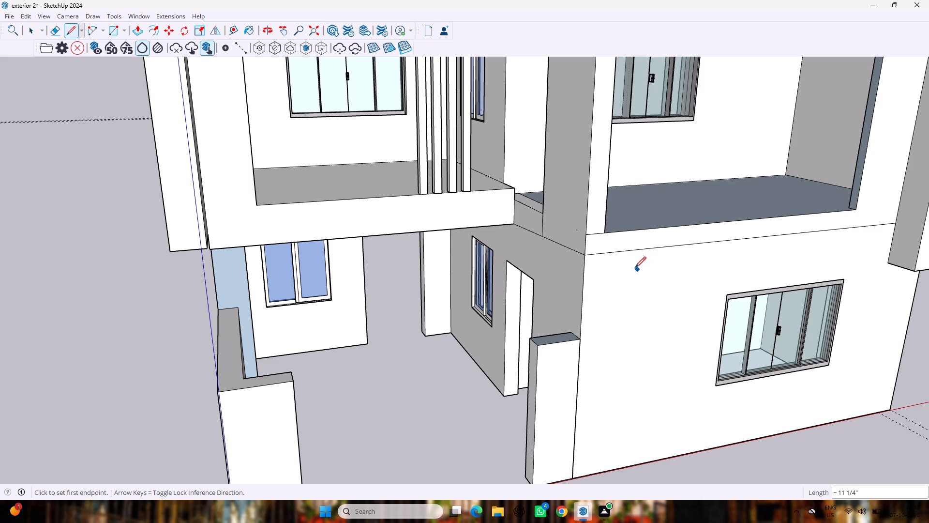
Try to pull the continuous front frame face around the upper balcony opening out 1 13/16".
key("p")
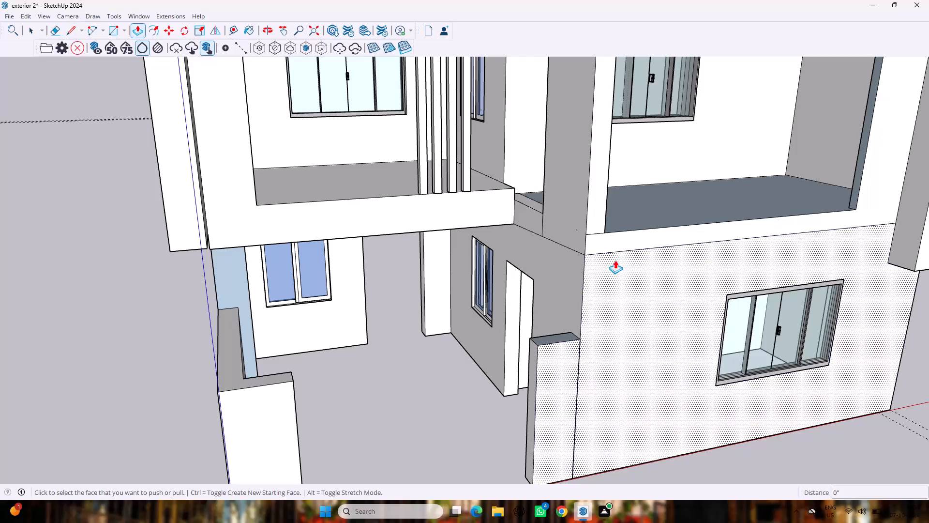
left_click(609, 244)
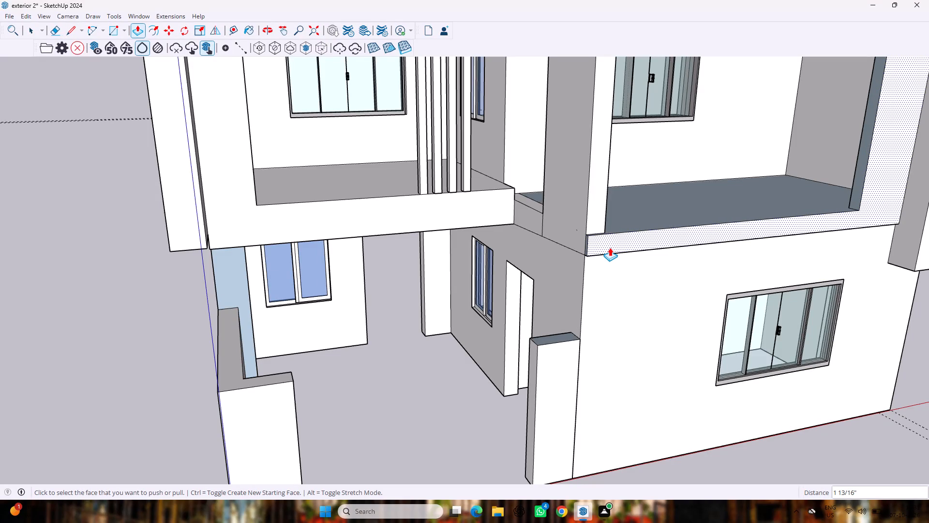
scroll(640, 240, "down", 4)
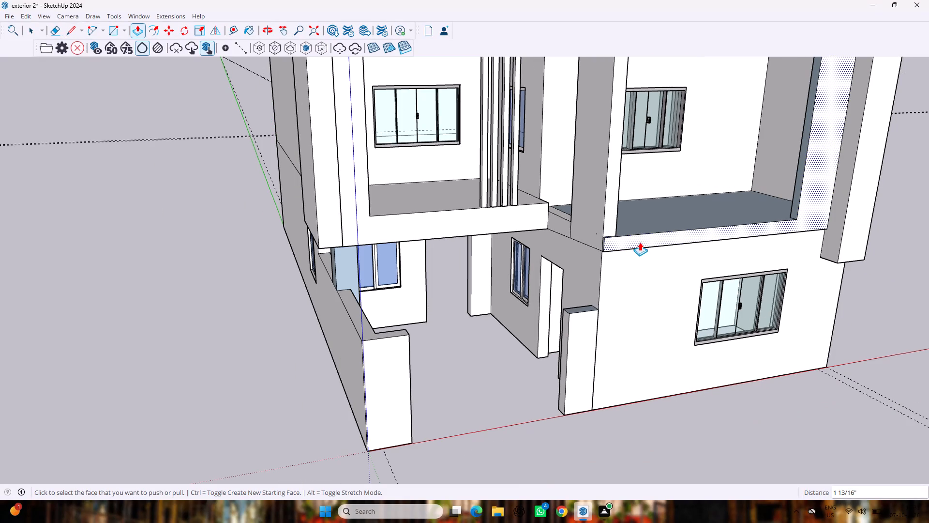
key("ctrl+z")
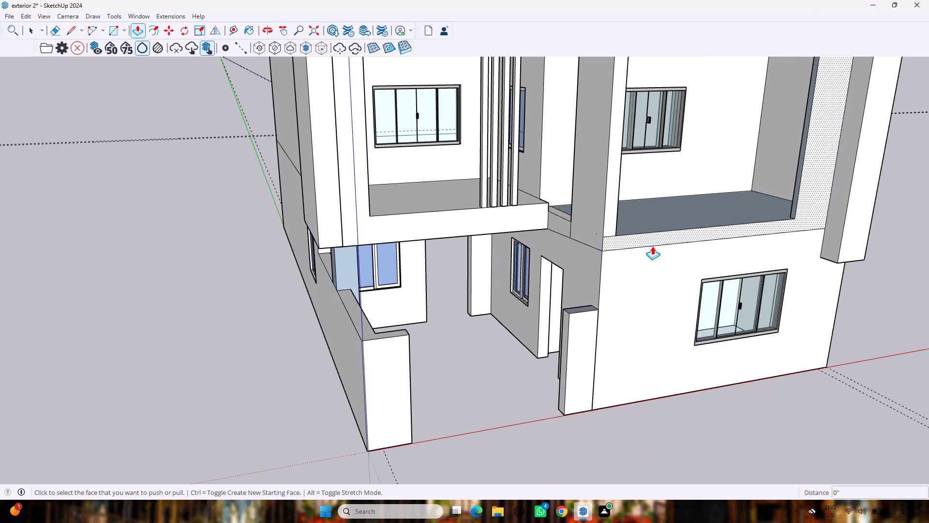
Draw a horizontal line about 2' 4 7/16" long from the balcony opening's far lower corner to the outer pillar.
key("l")
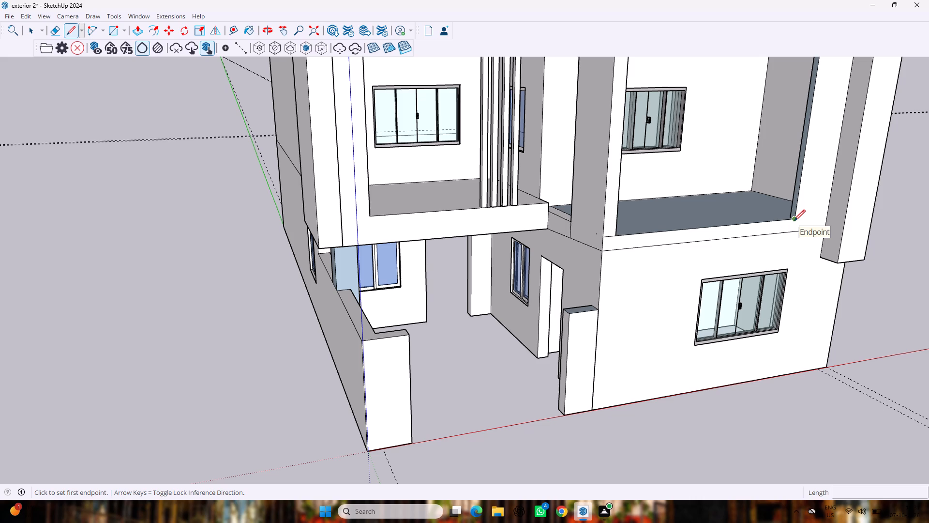
left_click(794, 221)
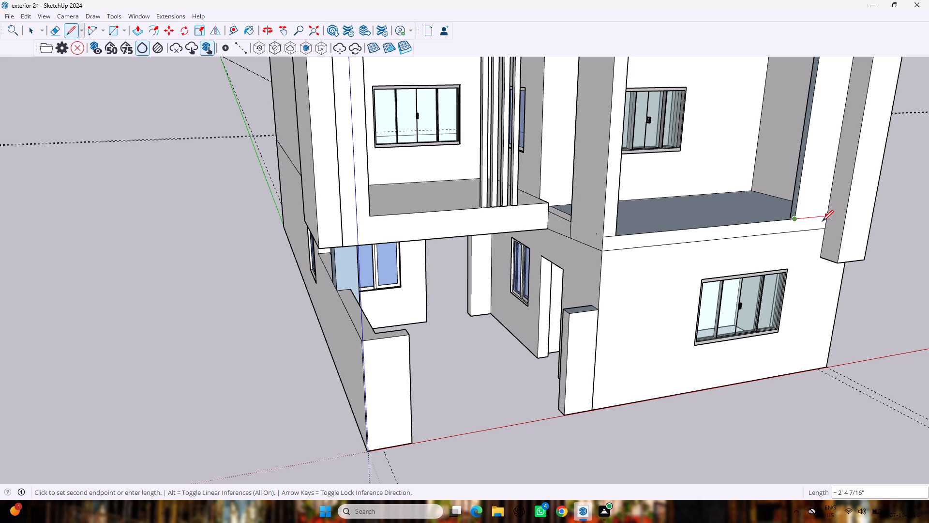
left_click(827, 220)
Pull the front face of the slab band below the balcony opening out 2".
key("p")
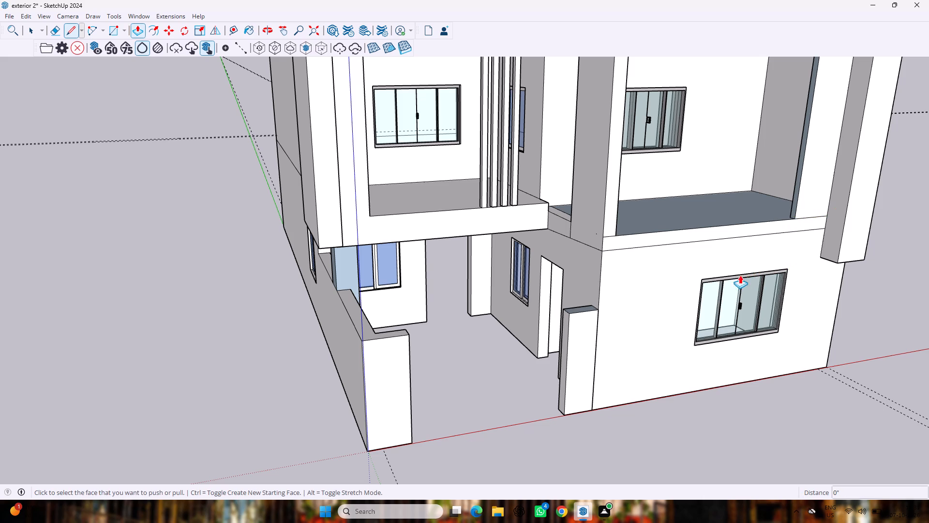
left_click_drag(709, 231, 714, 244)
key("2")
key("shift+quotedbl")
key("Return")
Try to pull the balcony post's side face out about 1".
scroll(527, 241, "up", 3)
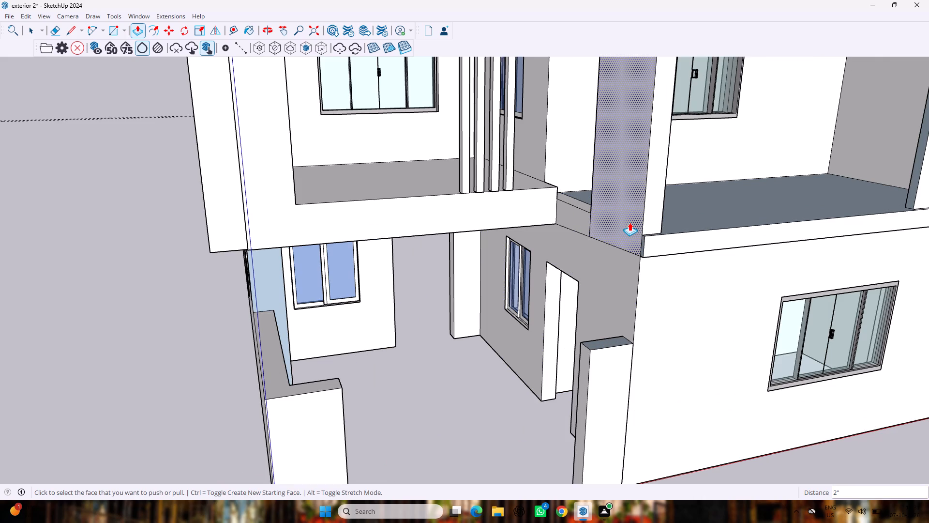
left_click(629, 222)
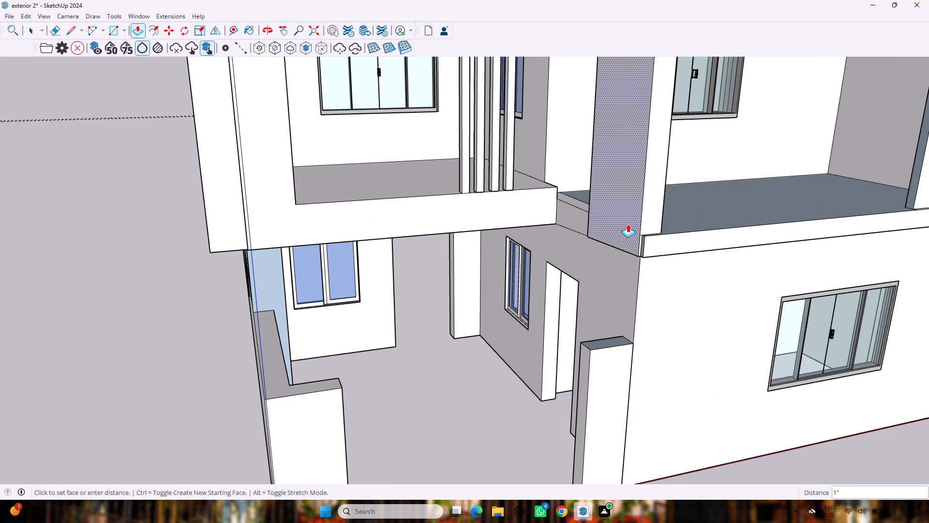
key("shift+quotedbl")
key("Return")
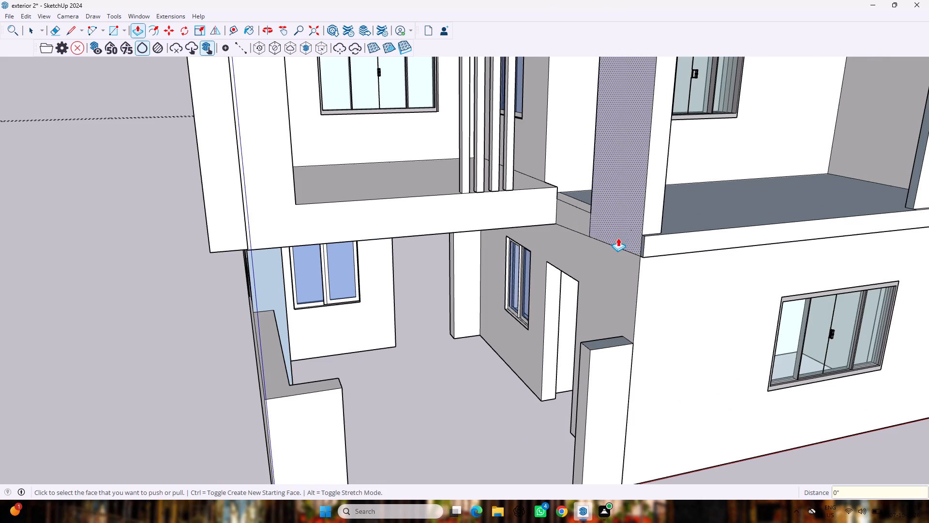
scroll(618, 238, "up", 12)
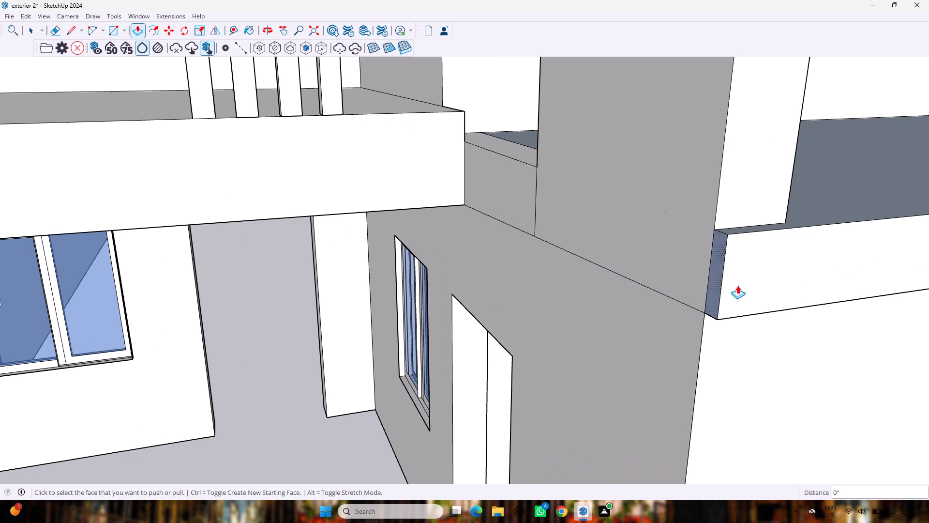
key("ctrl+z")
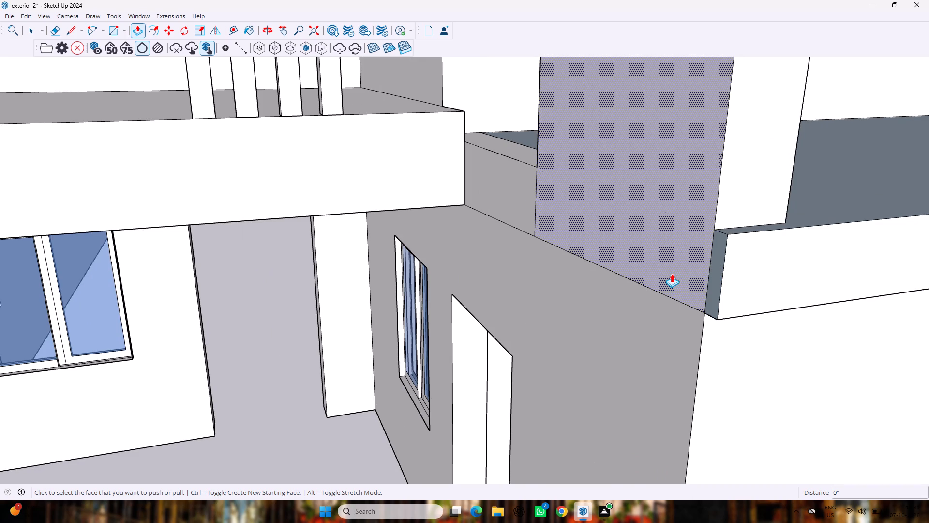
Erase the short vertical edge between the balcony post's side face and the end of the projecting slab band.
key("e")
left_click_drag(694, 268, 708, 282)
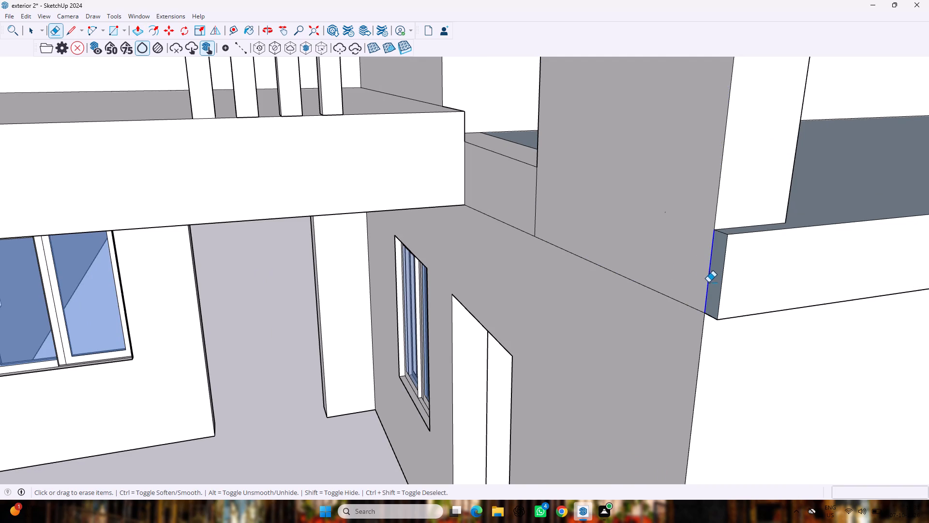
left_click_drag(708, 282, 709, 283)
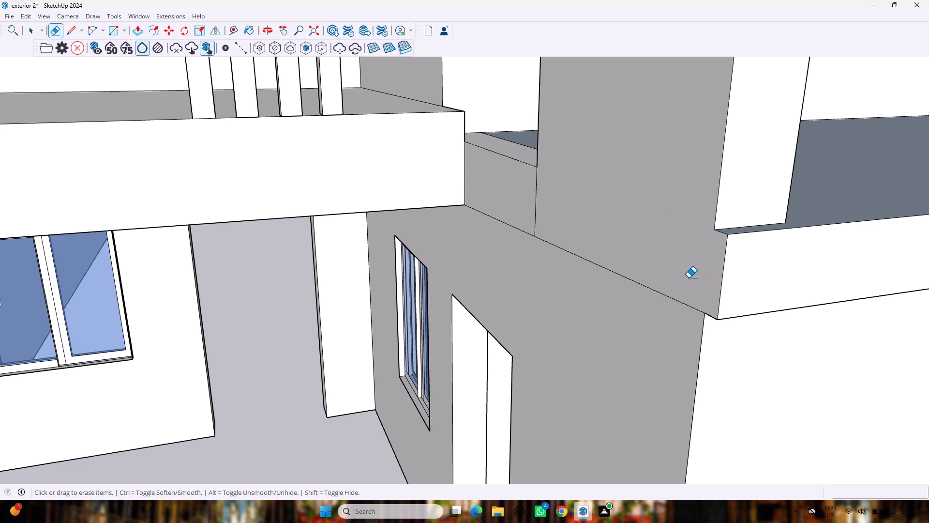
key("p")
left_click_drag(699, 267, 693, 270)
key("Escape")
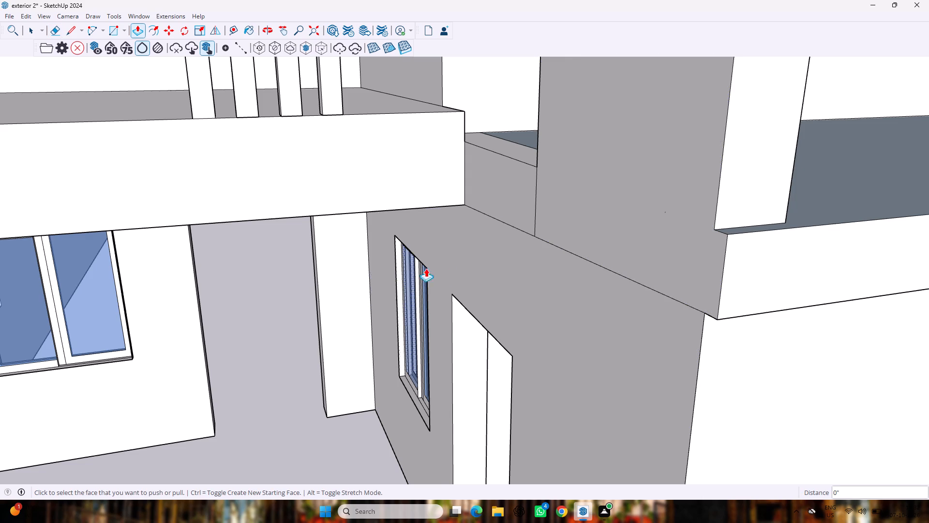
Pull the balcony post's front face out 1 13/16" towards the slab band's front plane.
scroll(527, 278, "down", 10)
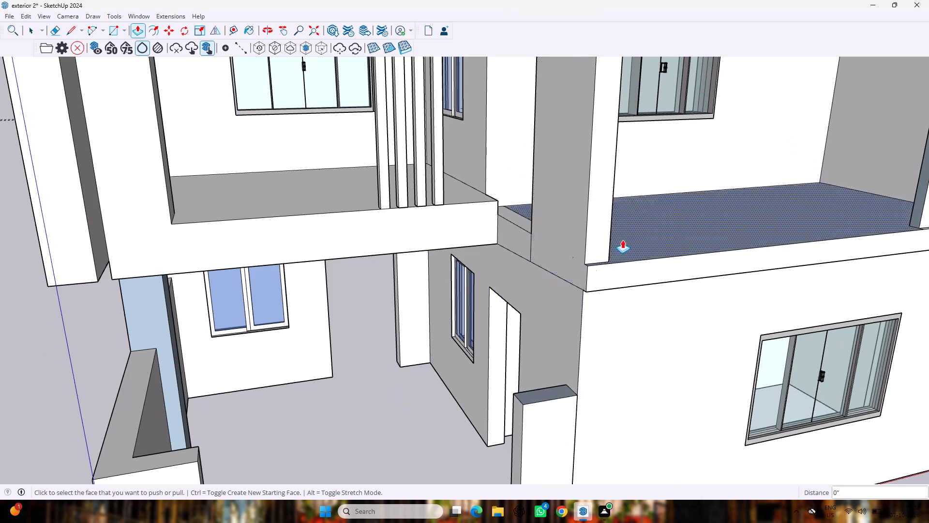
left_click_drag(596, 230, 596, 237)
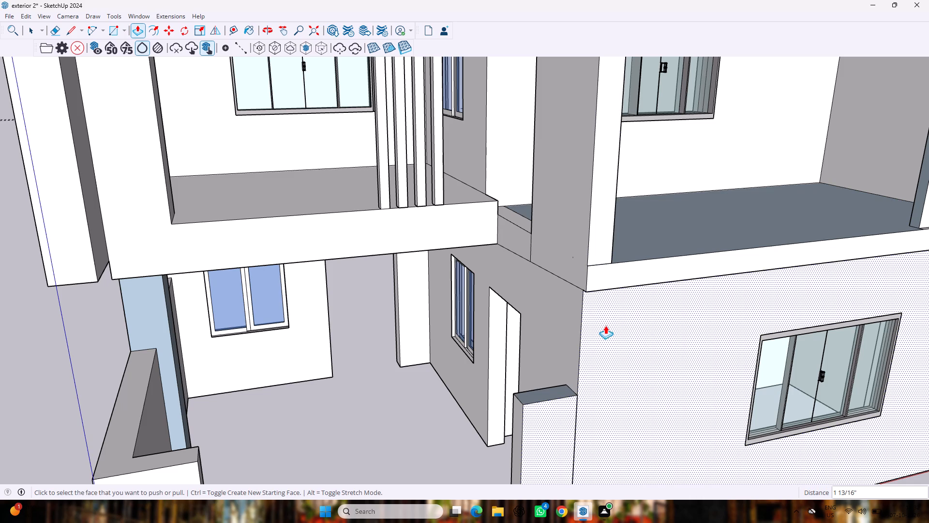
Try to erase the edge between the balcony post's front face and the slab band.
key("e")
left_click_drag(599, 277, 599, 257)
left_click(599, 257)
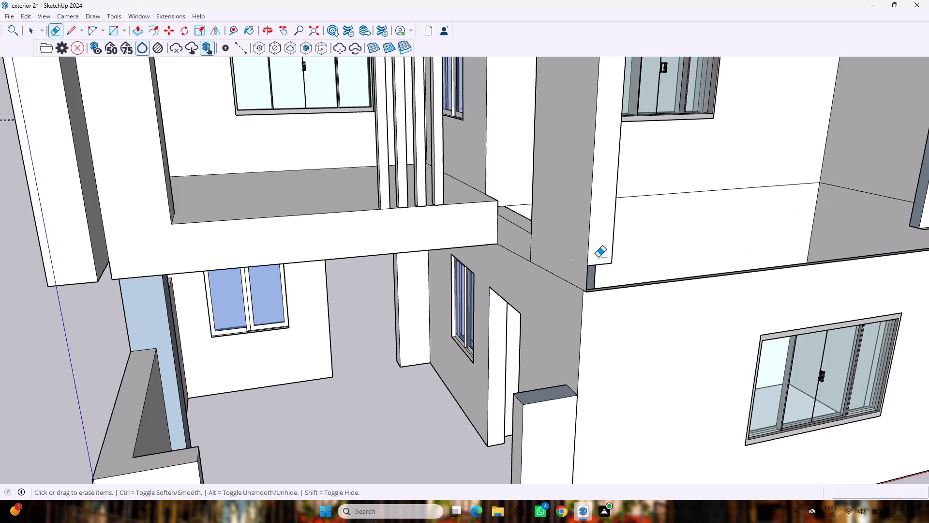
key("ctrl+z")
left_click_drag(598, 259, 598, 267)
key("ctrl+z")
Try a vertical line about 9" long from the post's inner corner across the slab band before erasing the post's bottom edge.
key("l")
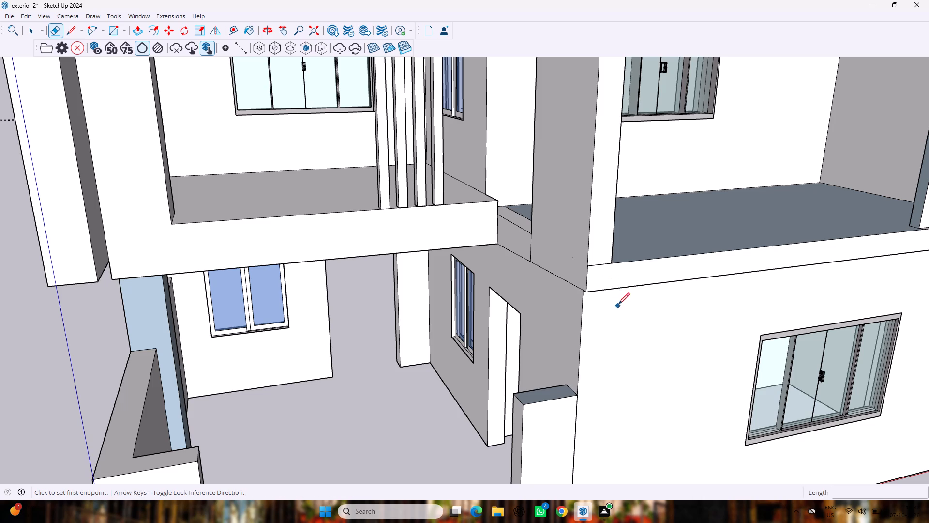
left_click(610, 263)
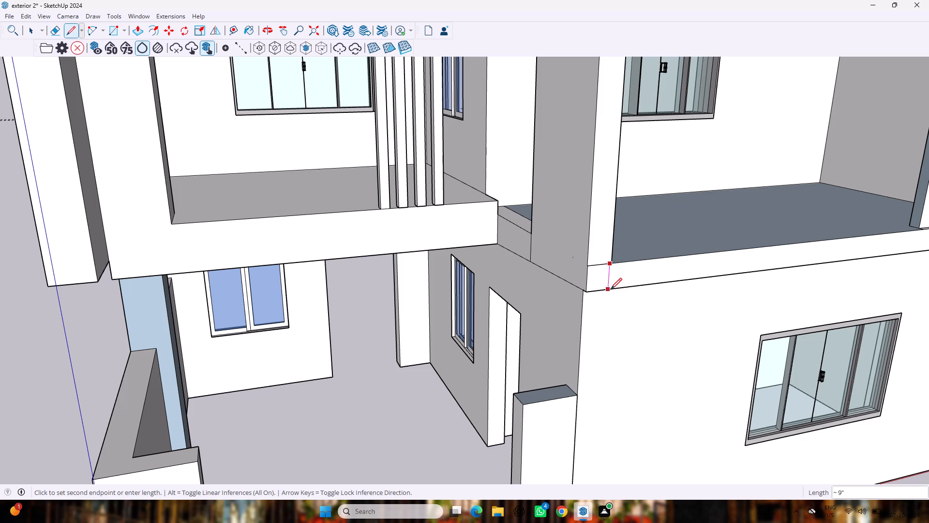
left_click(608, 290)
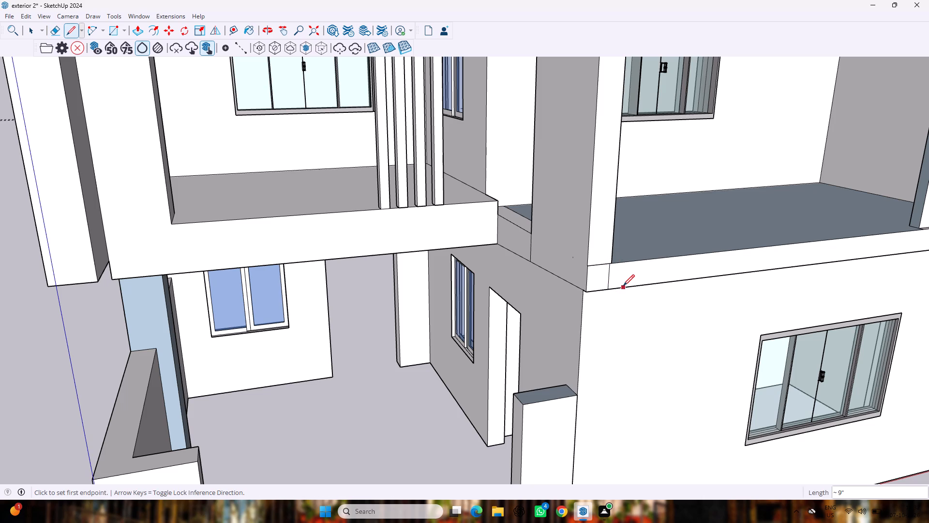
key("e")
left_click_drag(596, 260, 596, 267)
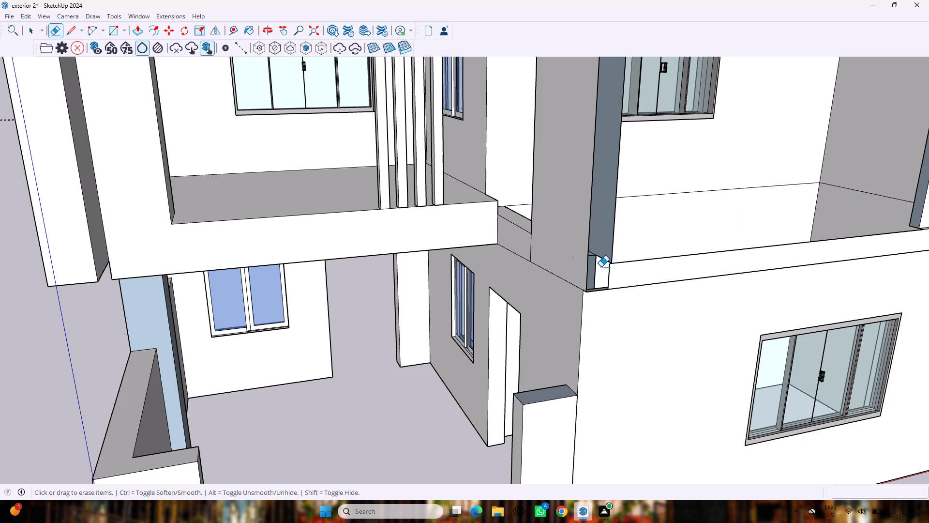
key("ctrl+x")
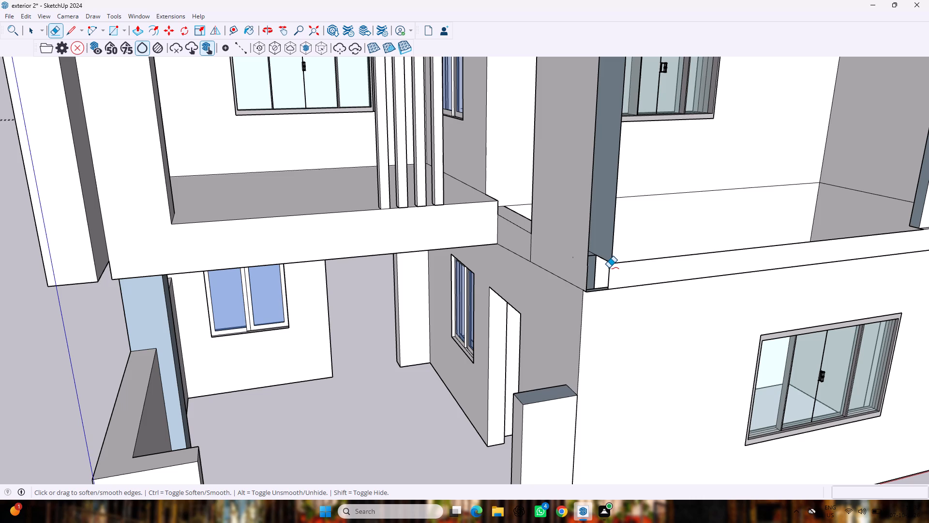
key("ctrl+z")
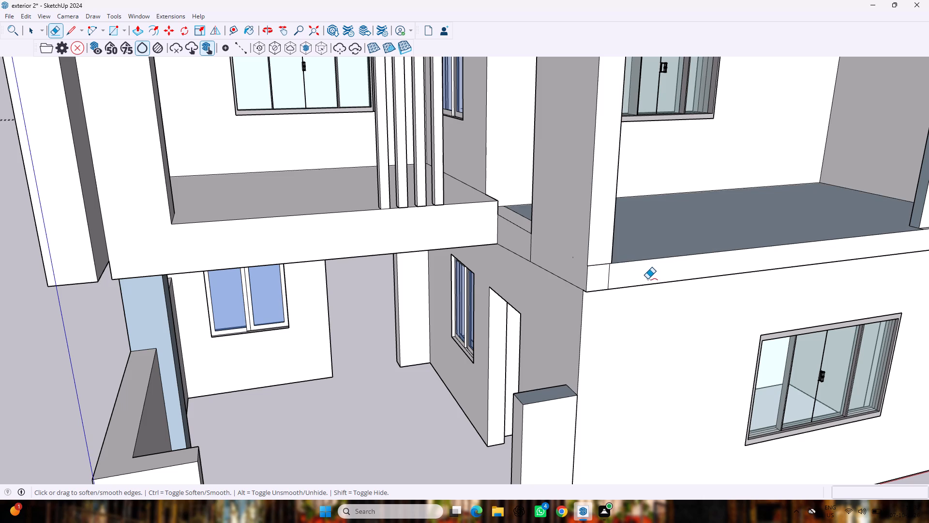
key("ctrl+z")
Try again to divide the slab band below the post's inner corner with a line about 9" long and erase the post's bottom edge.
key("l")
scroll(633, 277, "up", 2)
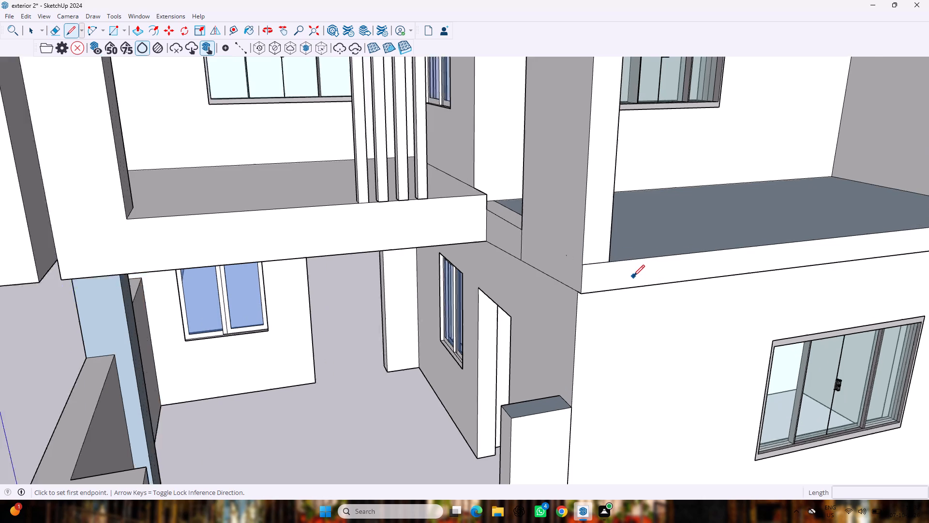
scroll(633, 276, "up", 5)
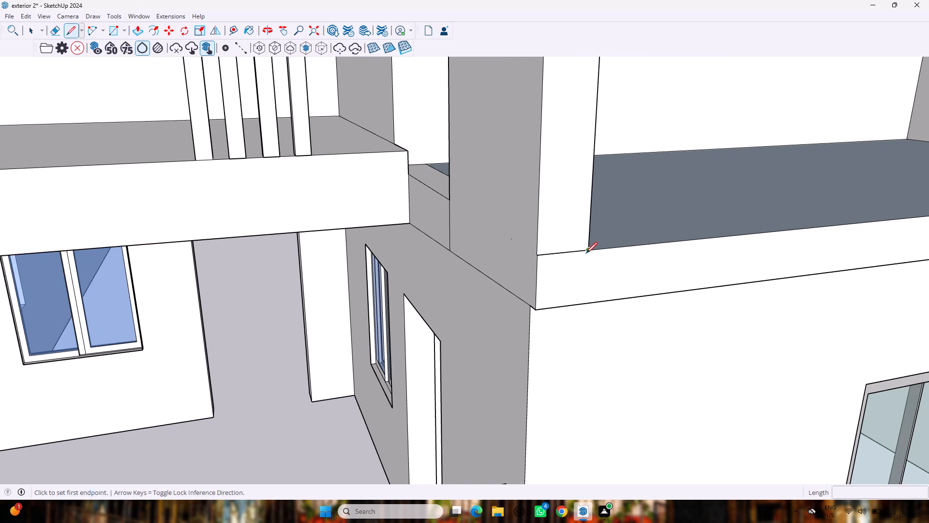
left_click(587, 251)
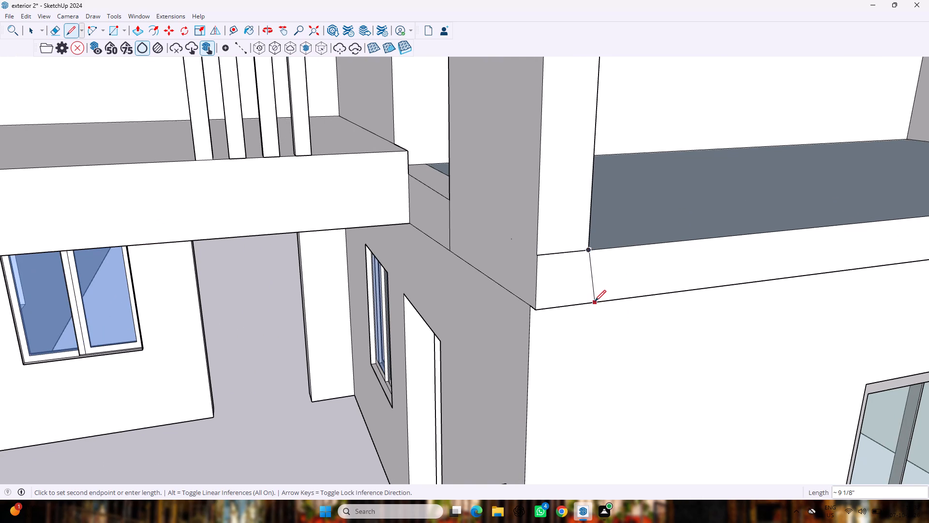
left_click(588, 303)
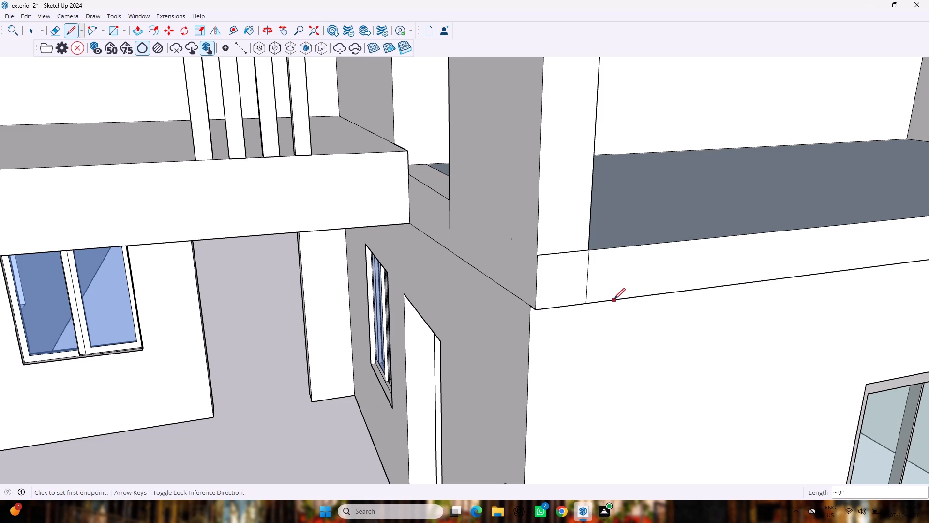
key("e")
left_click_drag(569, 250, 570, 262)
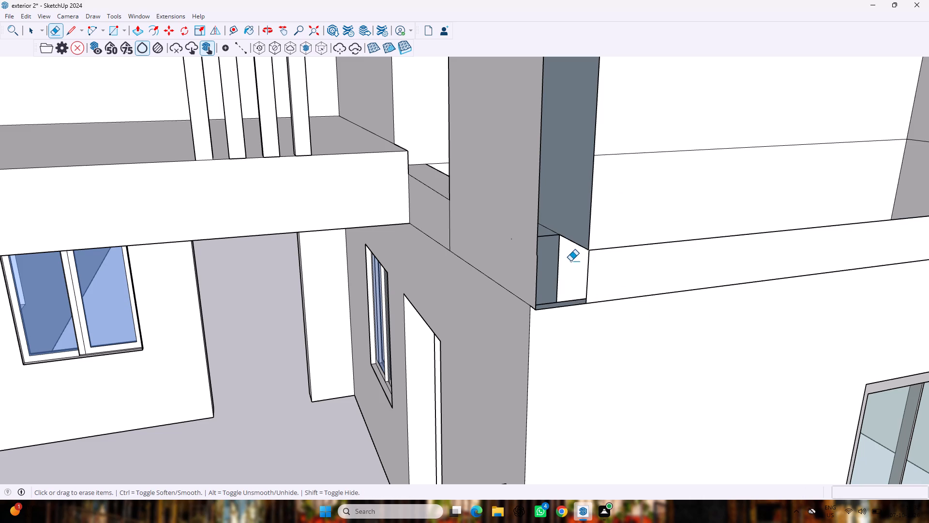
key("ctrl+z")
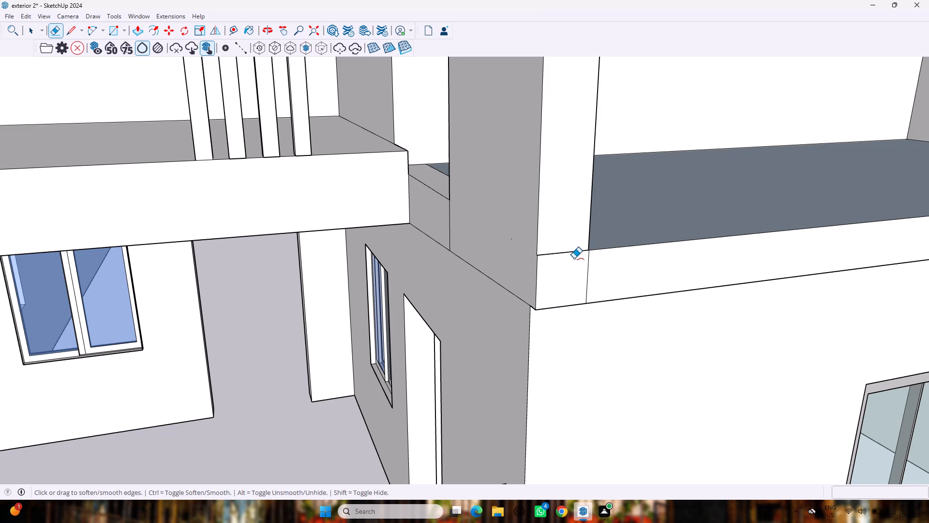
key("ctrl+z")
Pull the balcony post's front face out the remaining 3/16" so it is flush with the slab band.
key("p")
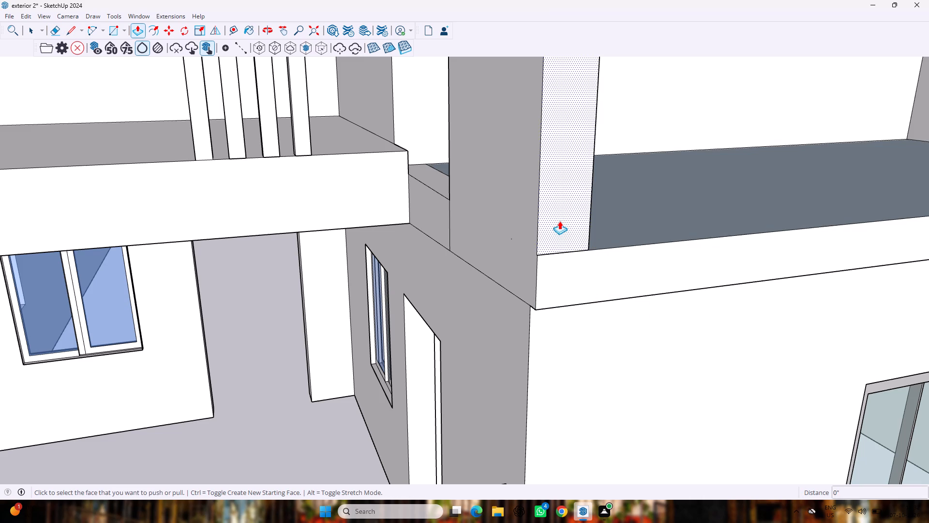
left_click_drag(561, 222, 564, 236)
left_click(564, 236)
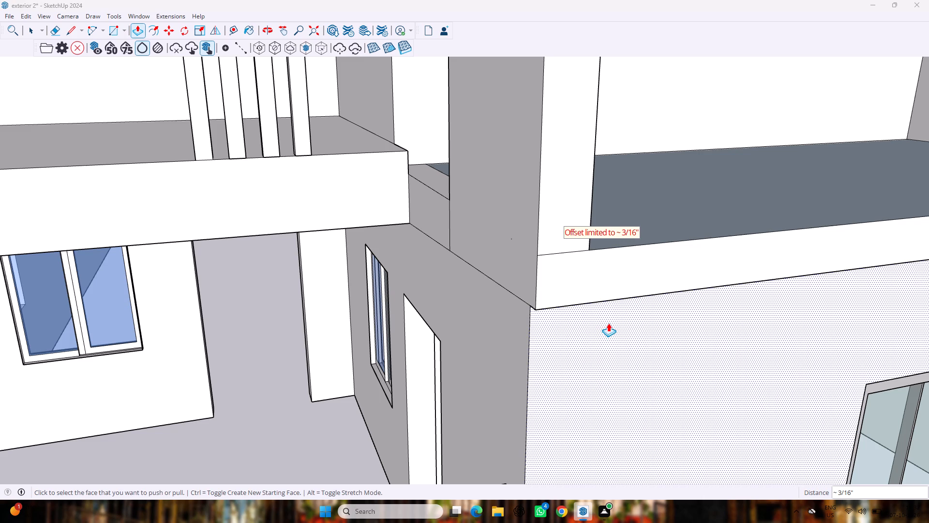
Erase the edge between the balcony post's front face and the slab band.
key("e")
key("e")
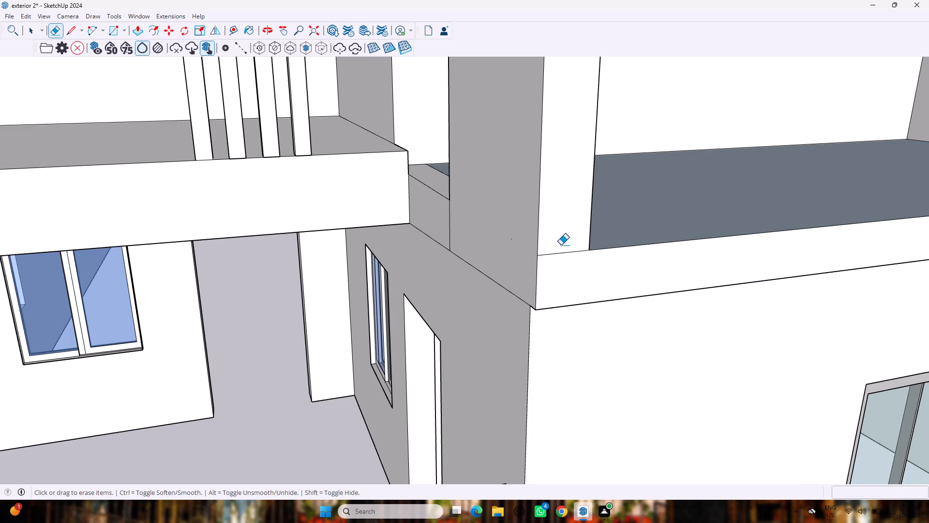
left_click_drag(561, 245, 565, 269)
scroll(506, 267, "down", 7)
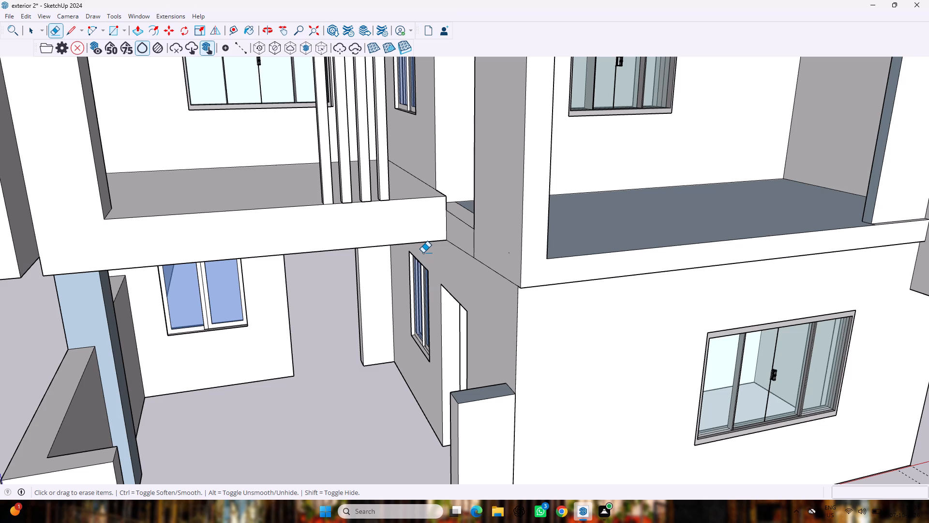
Examine the merged slab band, the balcony floor and the overall house front from several angles.
scroll(423, 253, "up", 6)
middle_click_drag(426, 263, 569, 195)
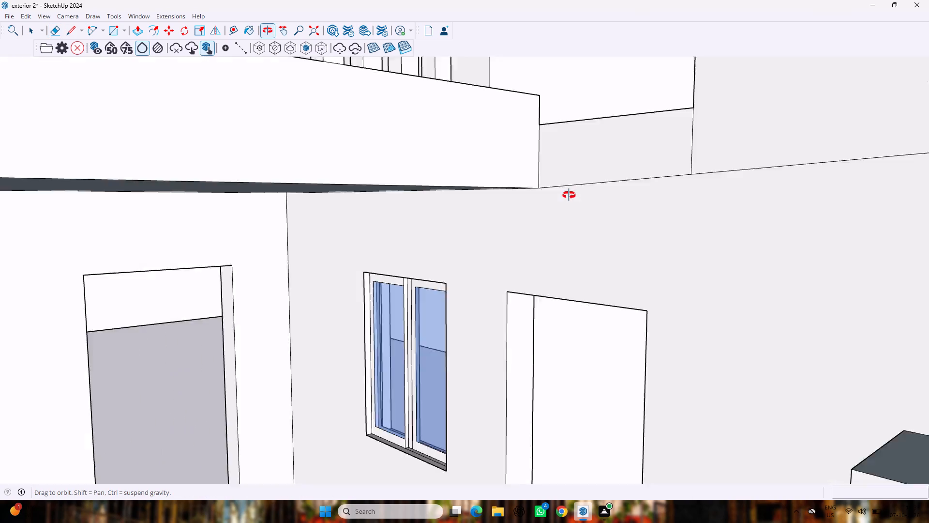
middle_click_drag(569, 195, 571, 212)
scroll(571, 210, "down", 12)
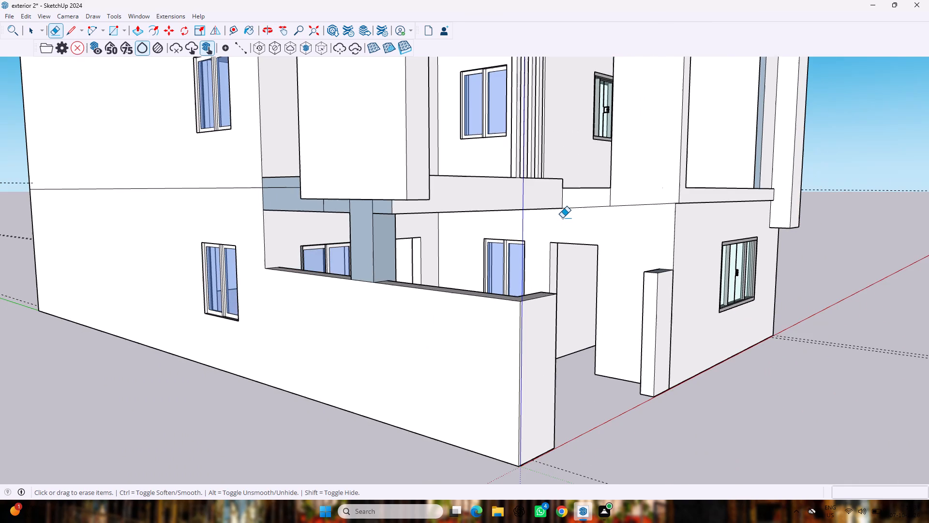
scroll(562, 215, "down", 4)
scroll(695, 182, "up", 7)
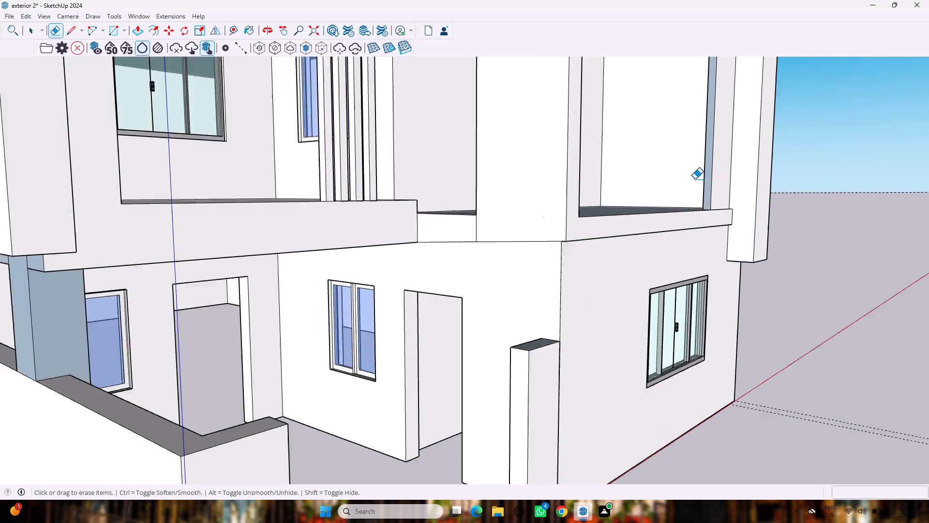
scroll(695, 179, "up", 1)
middle_click_drag(696, 194, 646, 262)
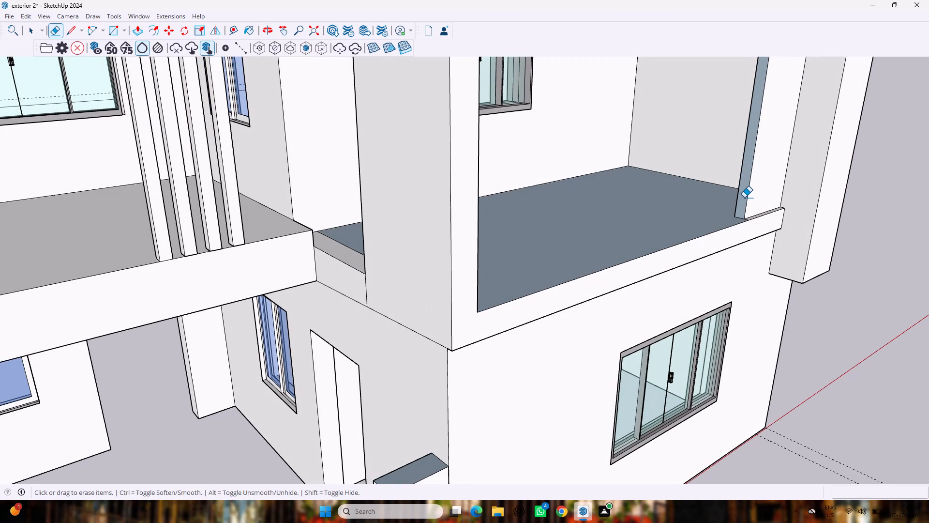
key("space")
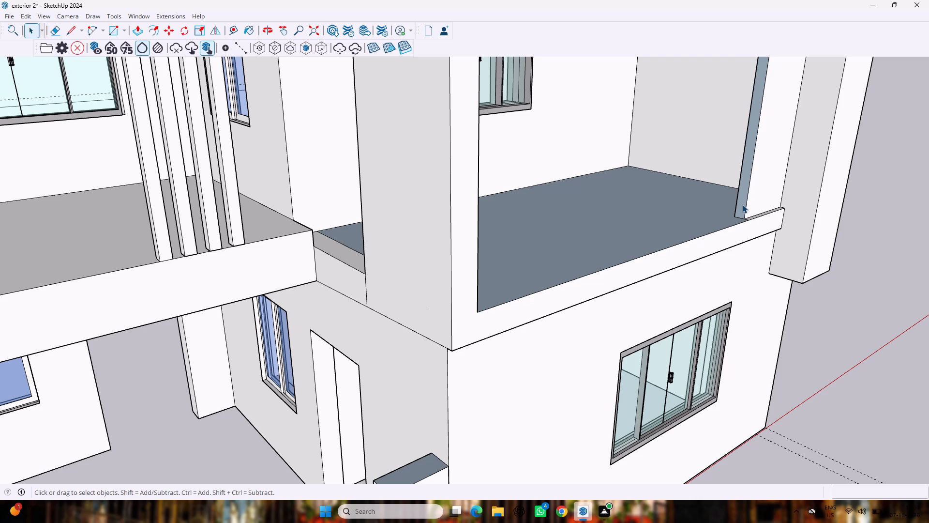
scroll(742, 245, "down", 4)
scroll(738, 236, "up", 1)
scroll(736, 220, "down", 9)
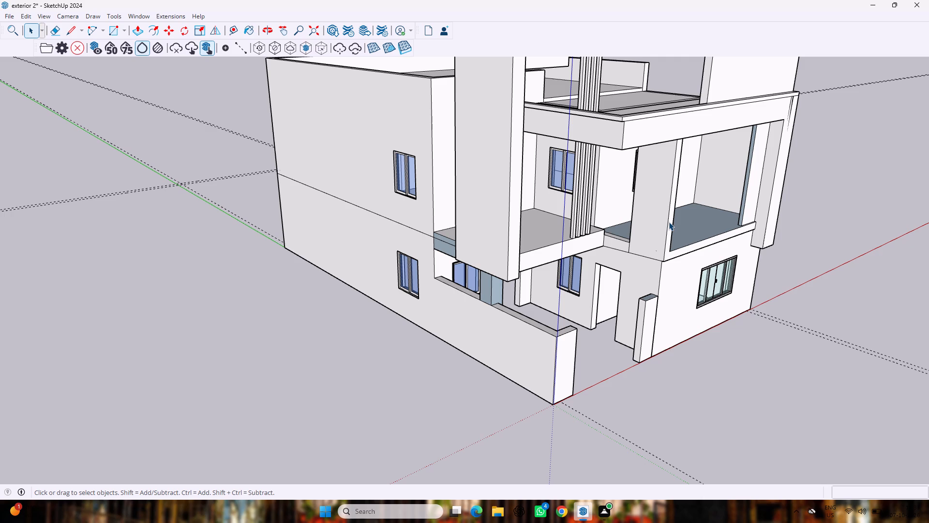
scroll(620, 111, "down", 8)
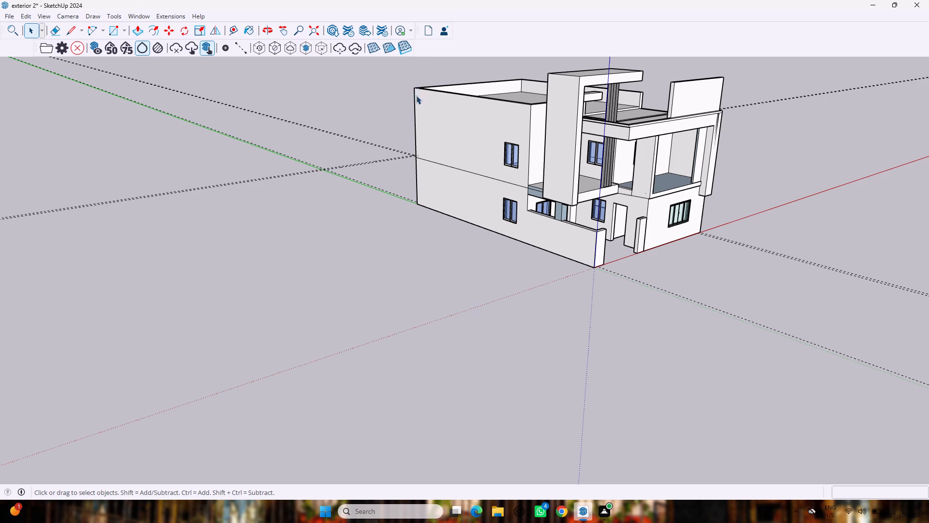
Draw a horizontal line about 4' 2 1/4" long from the roof parapet's end corner across the upper wall face to its outer edge.
scroll(415, 114, "up", 7)
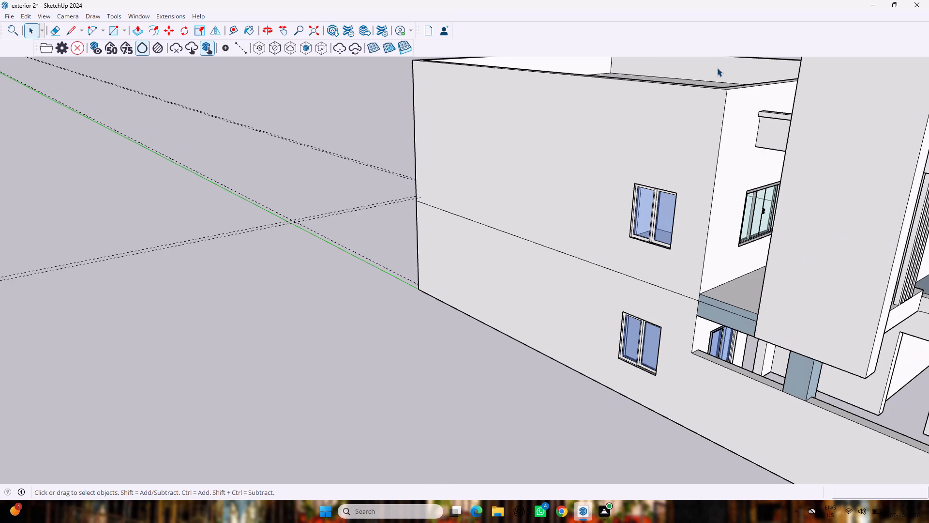
middle_click_drag(719, 68, 928, 131)
scroll(928, 131, "down", 8)
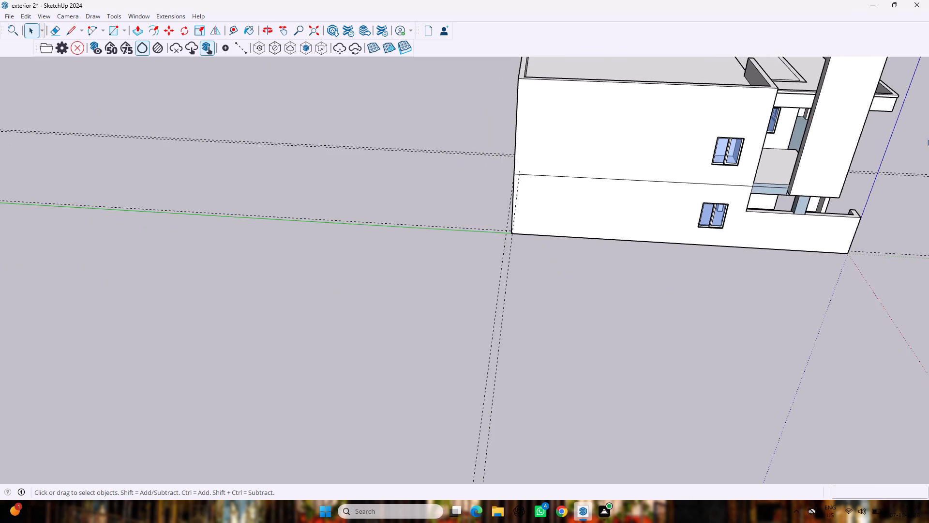
scroll(927, 138, "down", 3)
scroll(829, 95, "up", 11)
middle_click_drag(806, 74, 807, 76)
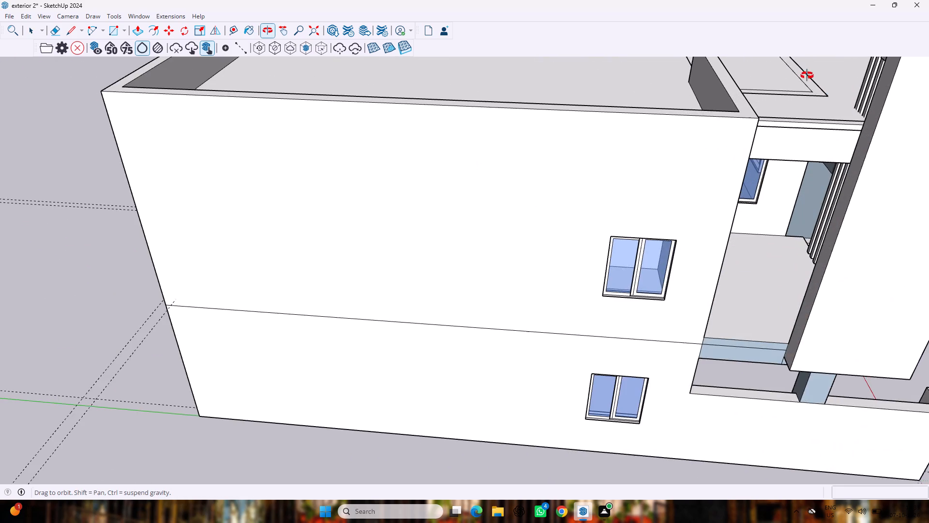
middle_click_drag(807, 76, 460, 21)
scroll(522, 85, "up", 4)
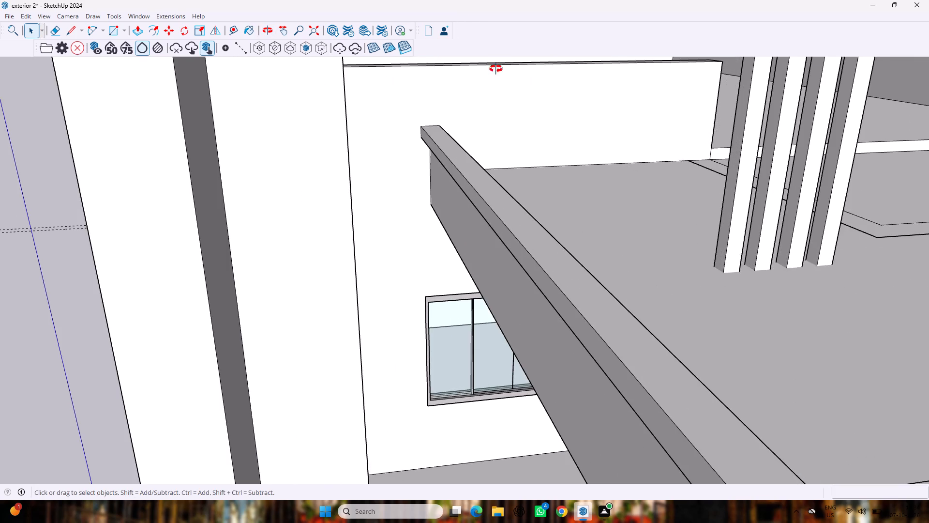
middle_click_drag(496, 68, 433, 96)
scroll(424, 86, "down", 1)
scroll(288, 147, "up", 4)
scroll(307, 101, "up", 2)
middle_click_drag(308, 100, 326, 83)
key("l")
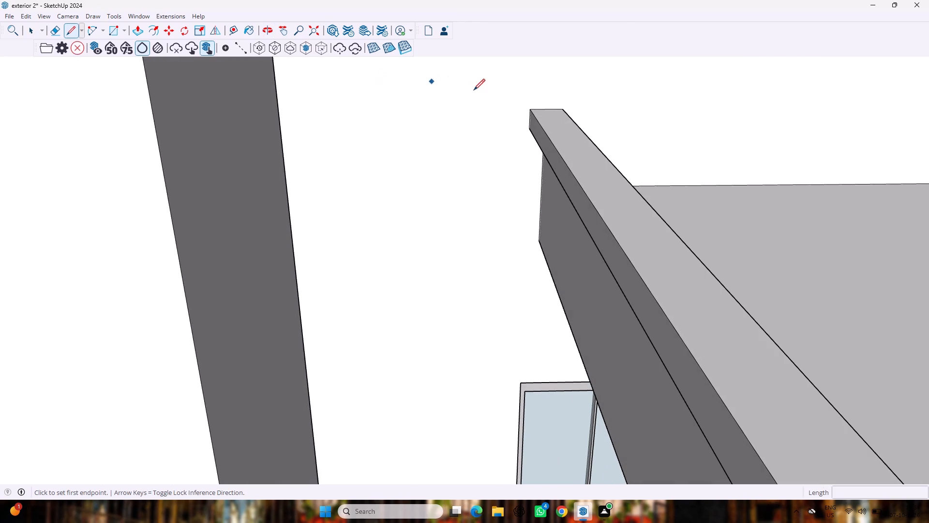
left_click(528, 110)
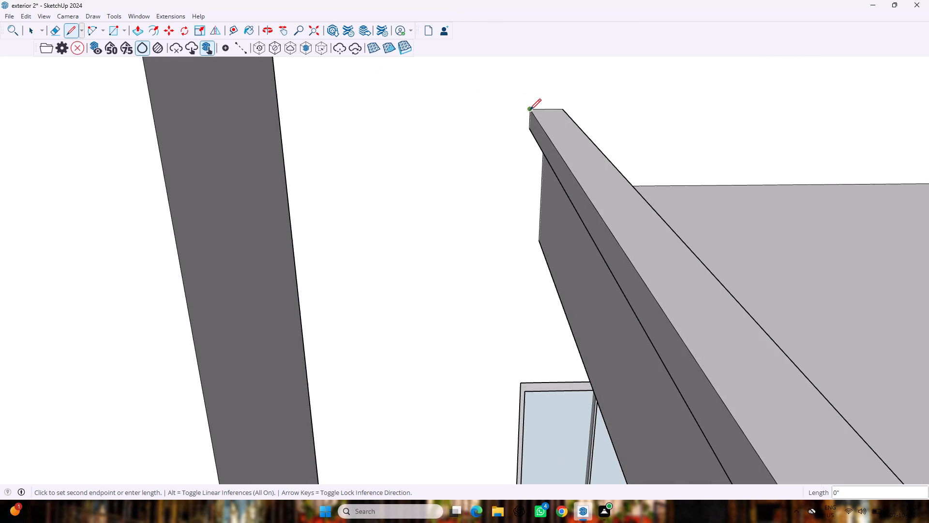
scroll(355, 98, "down", 3)
scroll(313, 82, "down", 1)
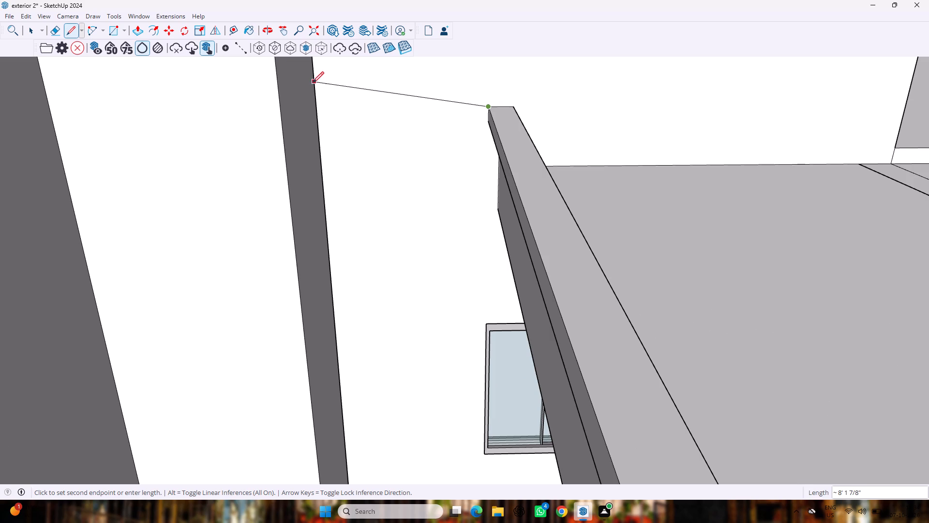
middle_click_drag(317, 87, 264, 107)
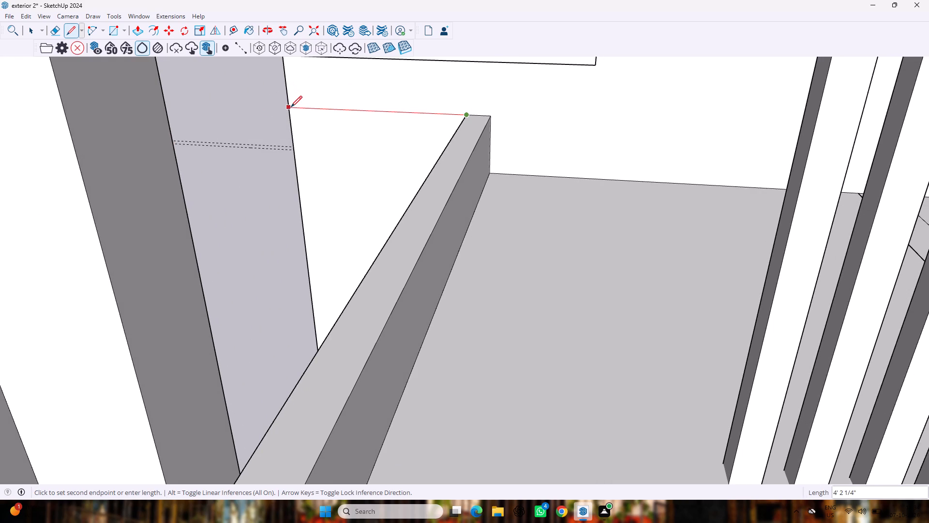
left_click(291, 110)
middle_click_drag(255, 92, 305, 94)
left_click_drag(255, 92, 305, 94)
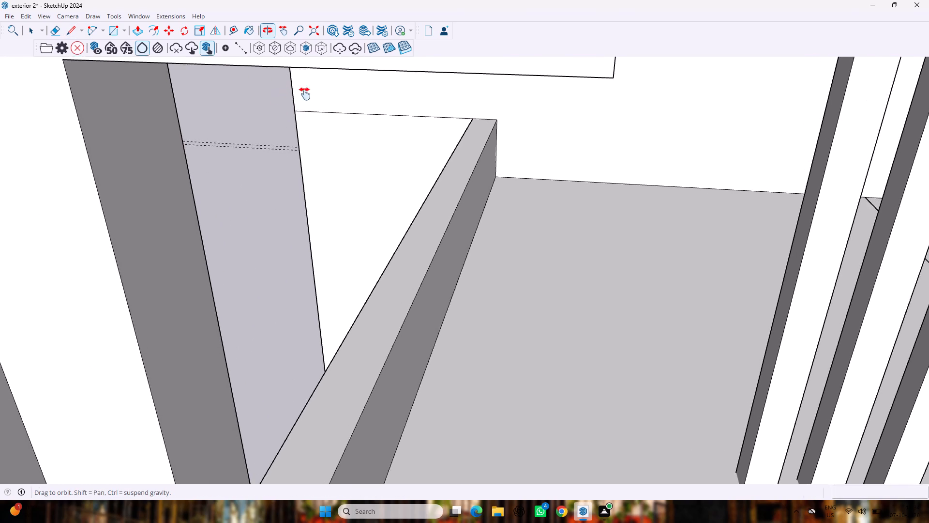
left_click_drag(305, 94, 443, 84)
middle_click_drag(305, 94, 443, 84)
left_click(443, 84)
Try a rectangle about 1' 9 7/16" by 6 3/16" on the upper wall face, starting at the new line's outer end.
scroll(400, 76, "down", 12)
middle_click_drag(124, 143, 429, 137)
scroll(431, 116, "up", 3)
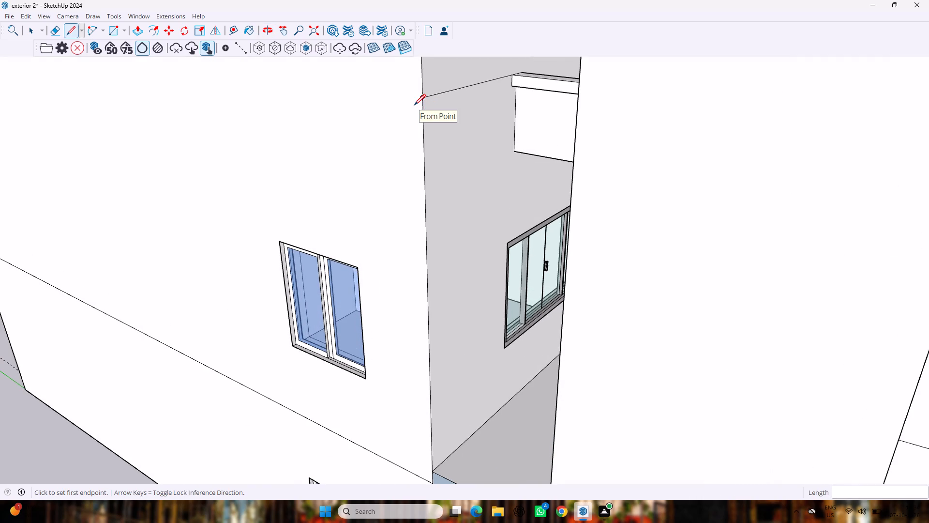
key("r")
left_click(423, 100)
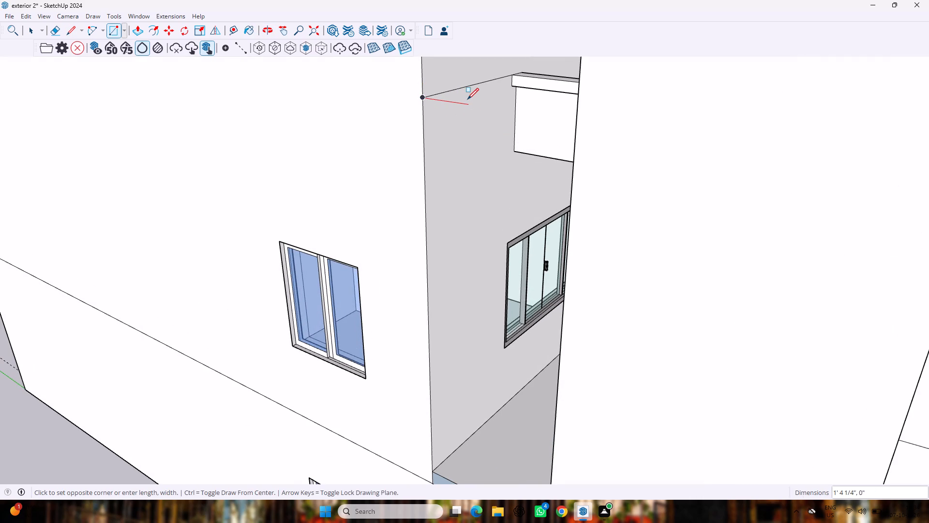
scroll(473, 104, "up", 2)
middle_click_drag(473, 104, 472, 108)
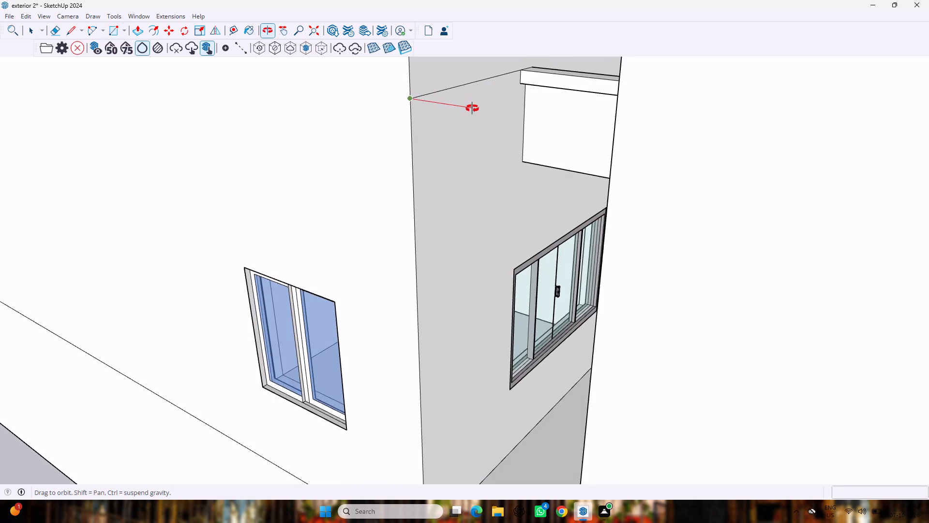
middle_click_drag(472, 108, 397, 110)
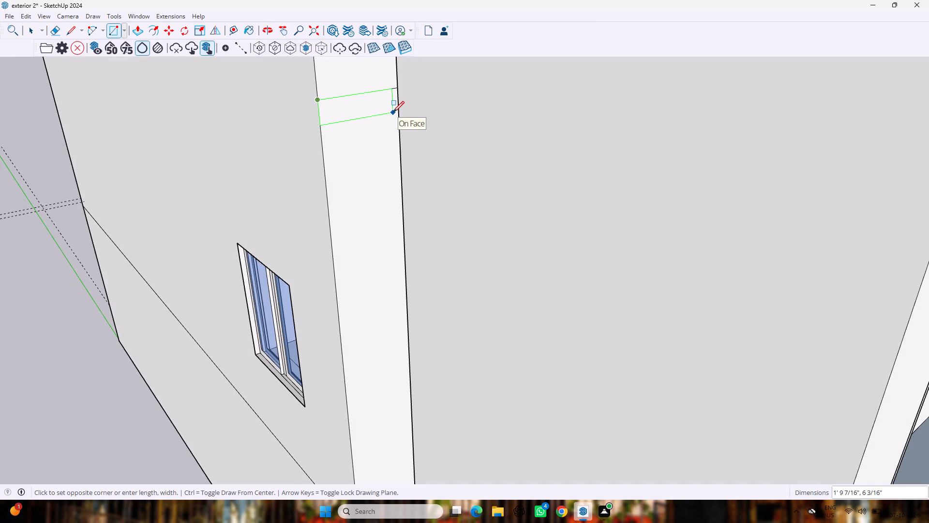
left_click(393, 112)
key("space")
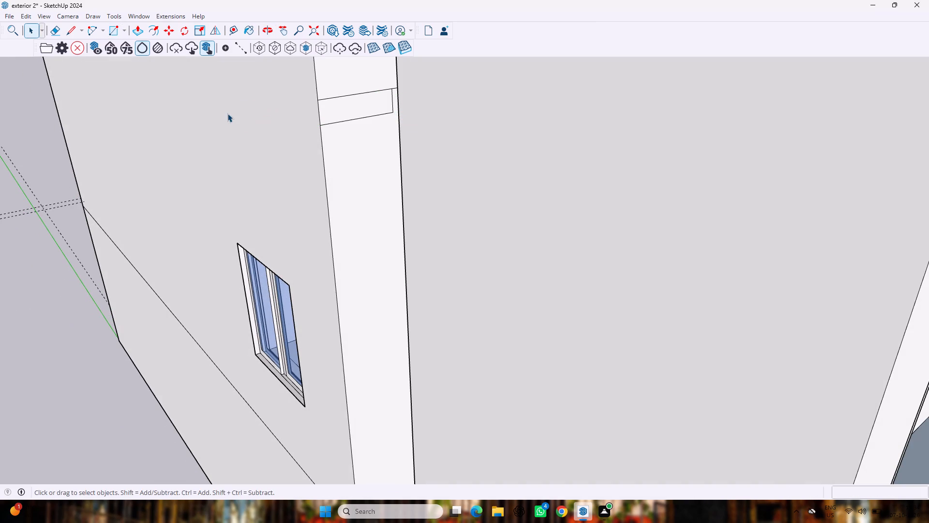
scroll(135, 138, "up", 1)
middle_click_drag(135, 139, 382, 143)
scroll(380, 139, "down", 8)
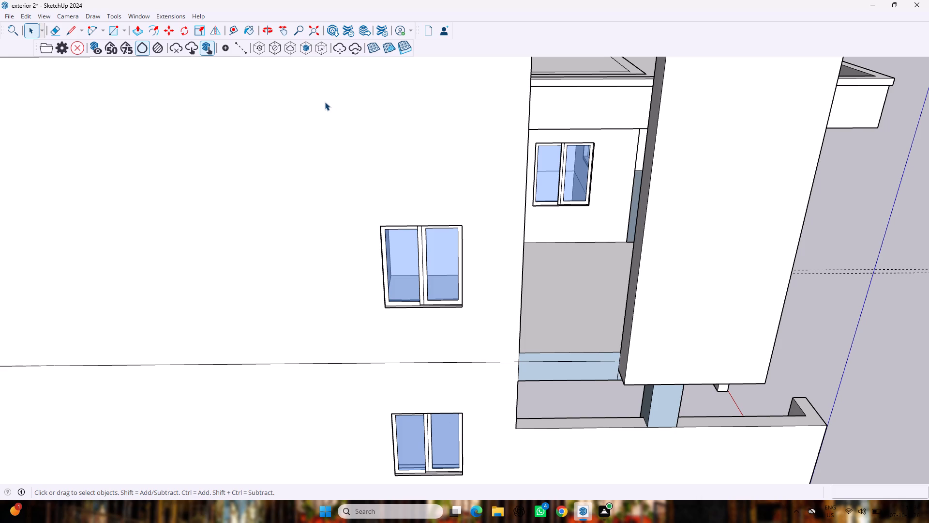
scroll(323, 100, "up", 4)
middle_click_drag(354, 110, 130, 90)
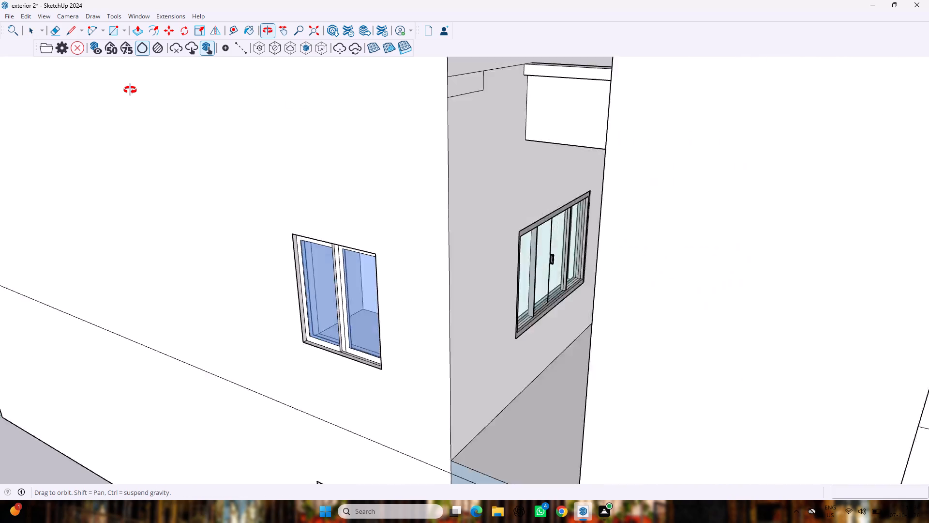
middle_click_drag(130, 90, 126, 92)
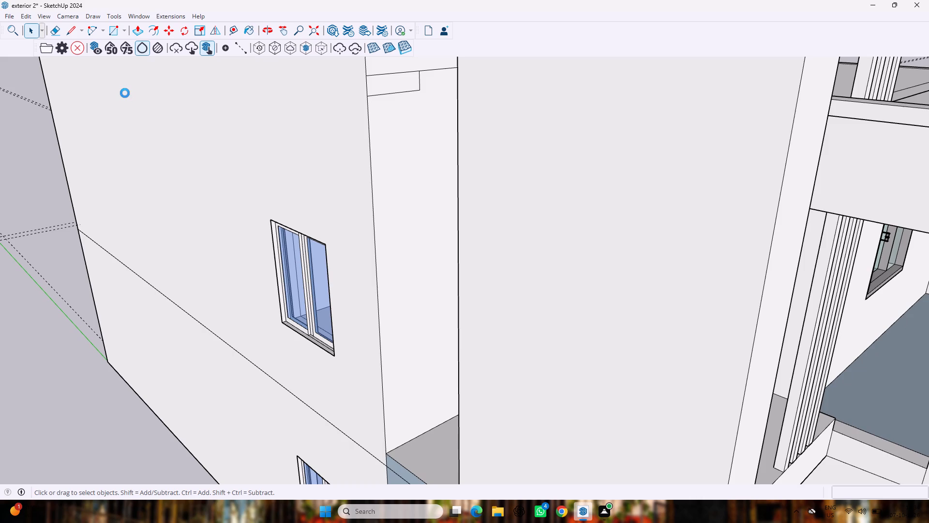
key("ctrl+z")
Draw a smaller rectangle about 6 1/2" high below the line's outer end and extrude it about 4' 9 9/16" to the tall frame as a beam.
key("r")
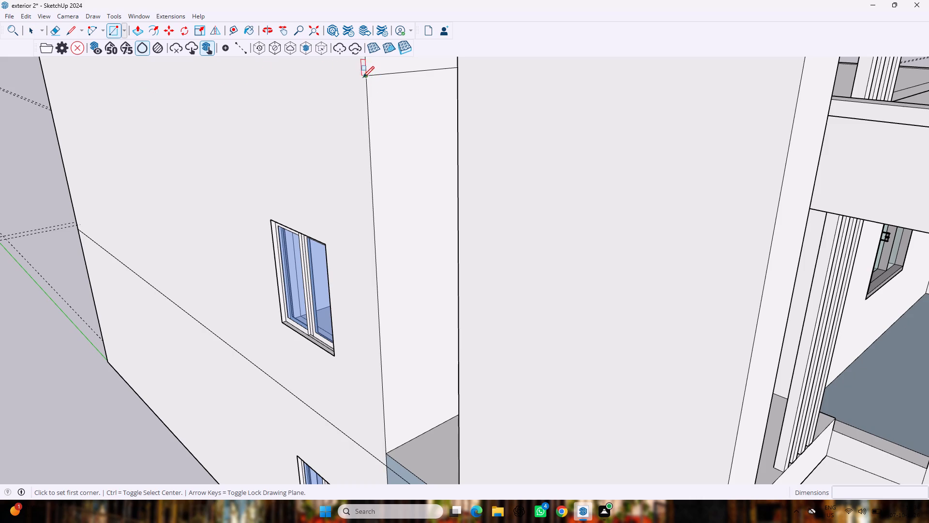
left_click(367, 77)
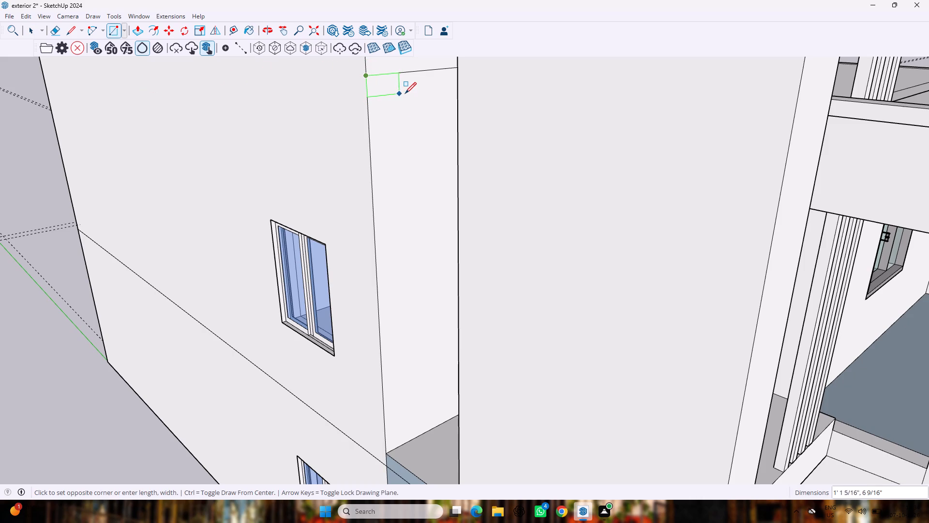
left_click(405, 93)
key("p")
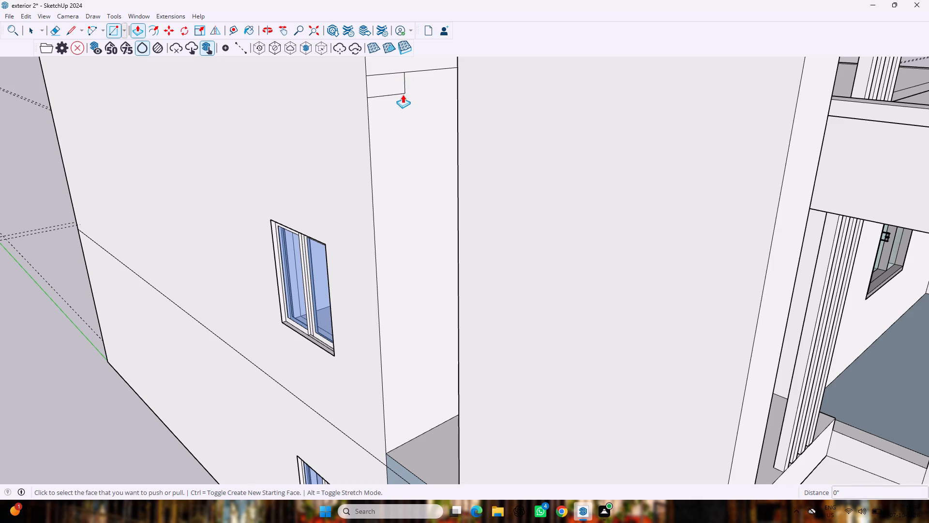
left_click_drag(391, 79, 453, 120)
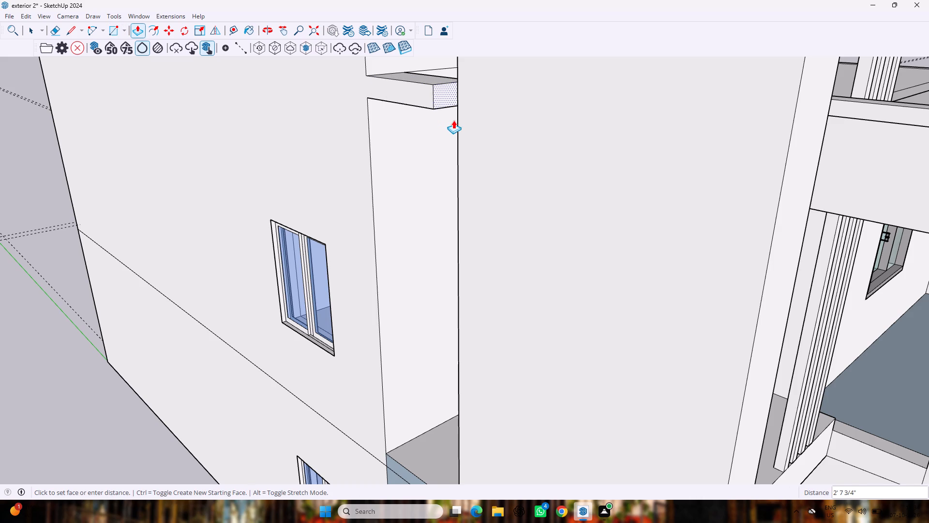
left_click_drag(453, 120, 459, 126)
Examine the new connecting beam, the roof parapets and the tall frame from several sides of the house.
middle_click_drag(404, 96, 683, 81)
scroll(683, 81, "down", 3)
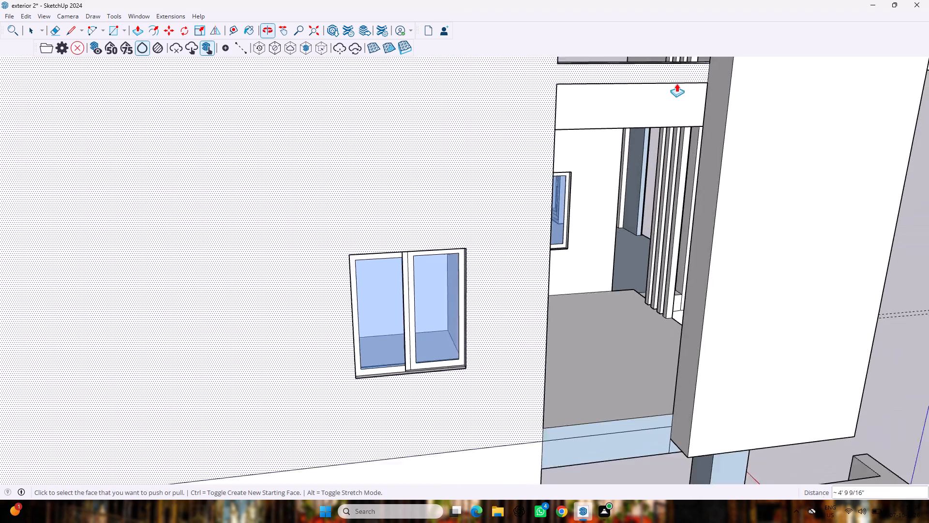
scroll(676, 83, "down", 4)
scroll(731, 71, "down", 8)
middle_click_drag(829, 56, 562, 79)
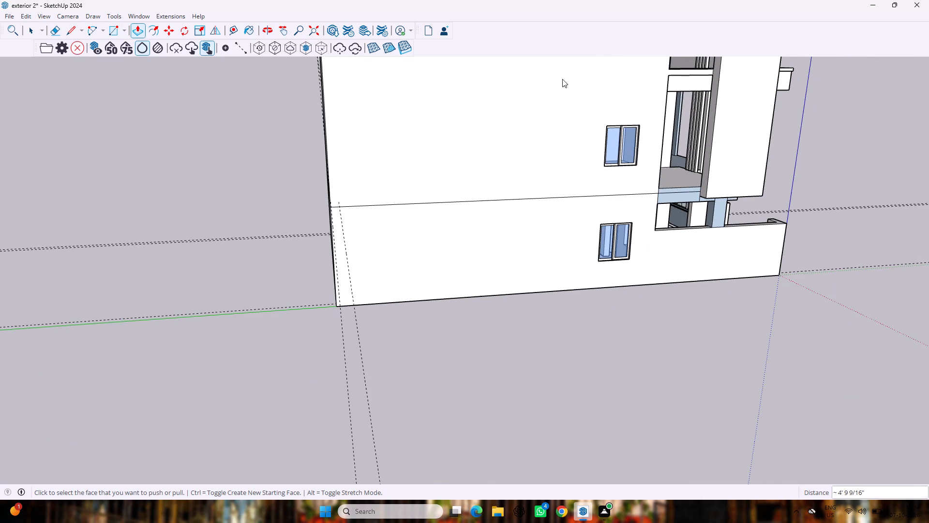
middle_click_drag(562, 79, 551, 80)
scroll(542, 77, "down", 1)
key("space")
middle_click_drag(730, 81, 551, 121)
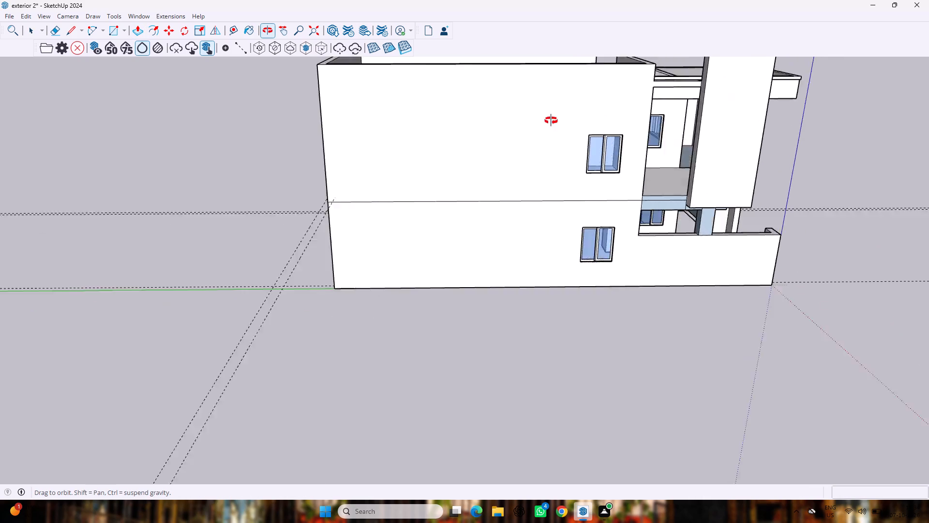
middle_click_drag(551, 121, 116, 183)
scroll(242, 138, "up", 4)
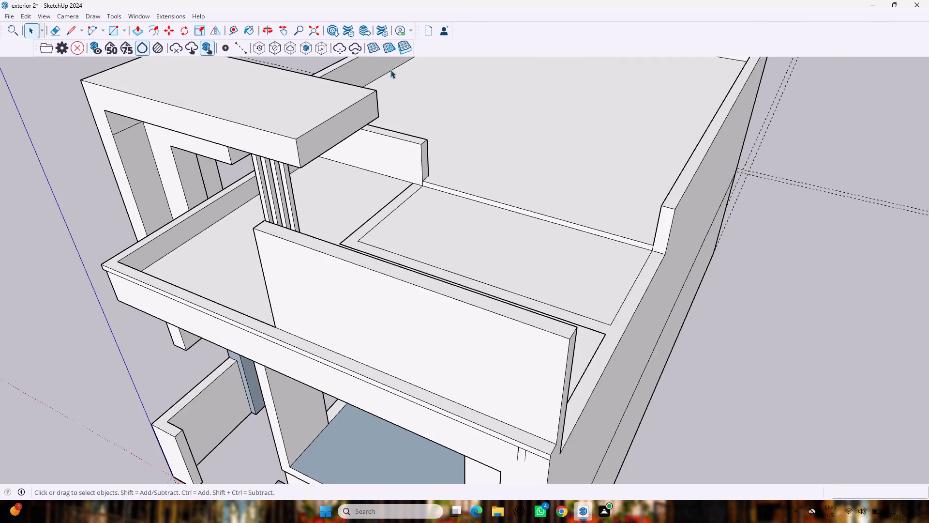
middle_click_drag(403, 67, 151, 66)
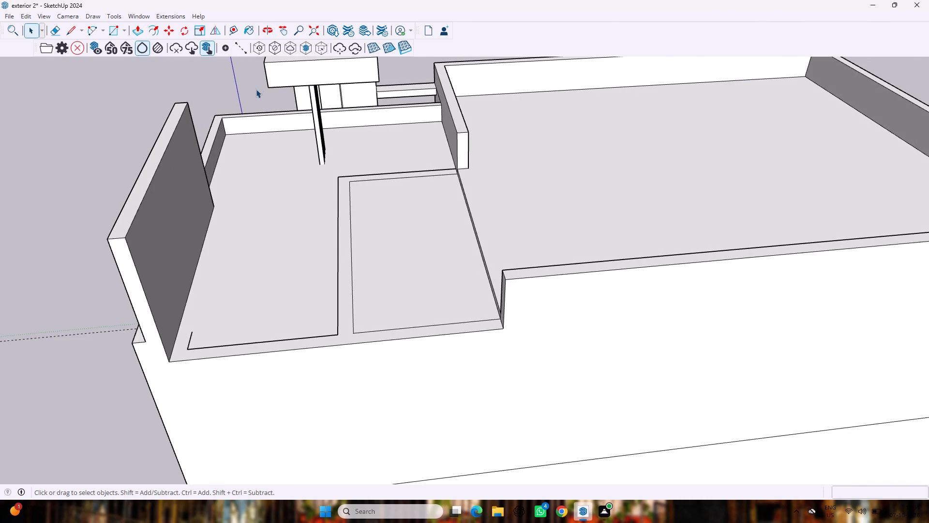
scroll(270, 99, "down", 7)
middle_click_drag(73, 105, 558, 51)
scroll(299, 98, "up", 7)
middle_click_drag(198, 140, 452, 114)
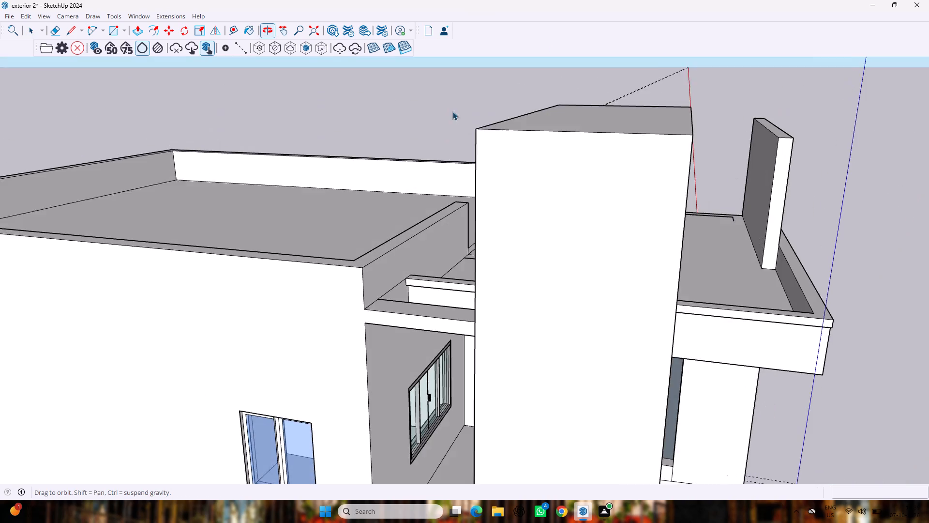
Examine the roof parapets, the connecting beam and the tall frame from several sides of the house.
scroll(450, 132, "up", 4)
middle_click_drag(447, 146, 549, 180)
middle_click(550, 180)
scroll(550, 180, "down", 3)
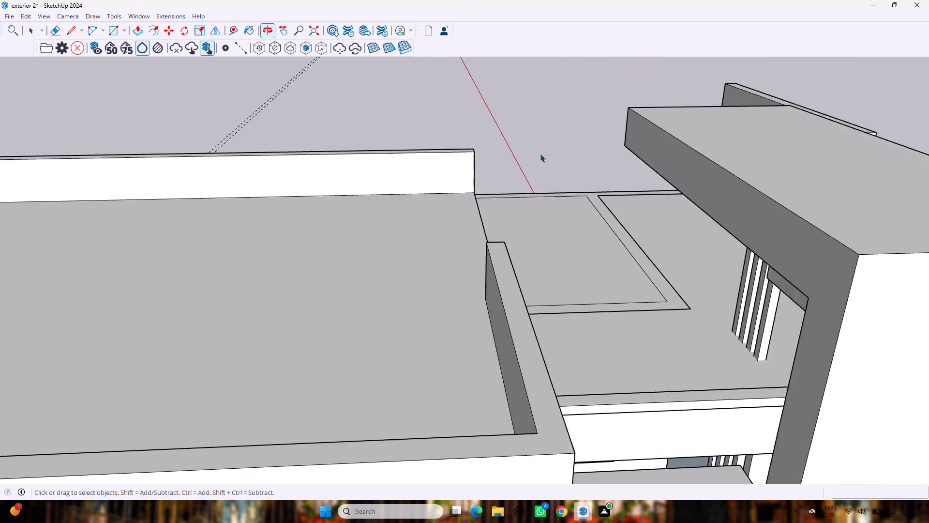
scroll(540, 154, "down", 4)
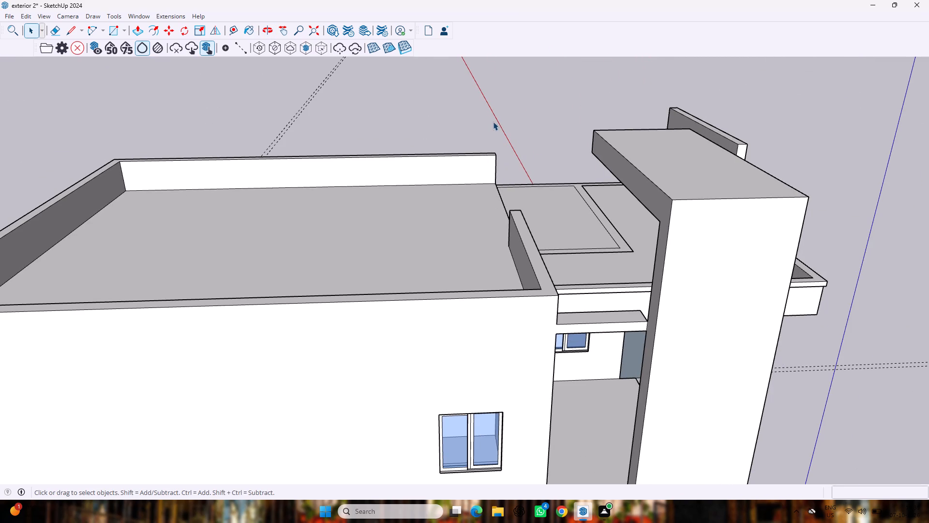
middle_click_drag(649, 295, 491, 288)
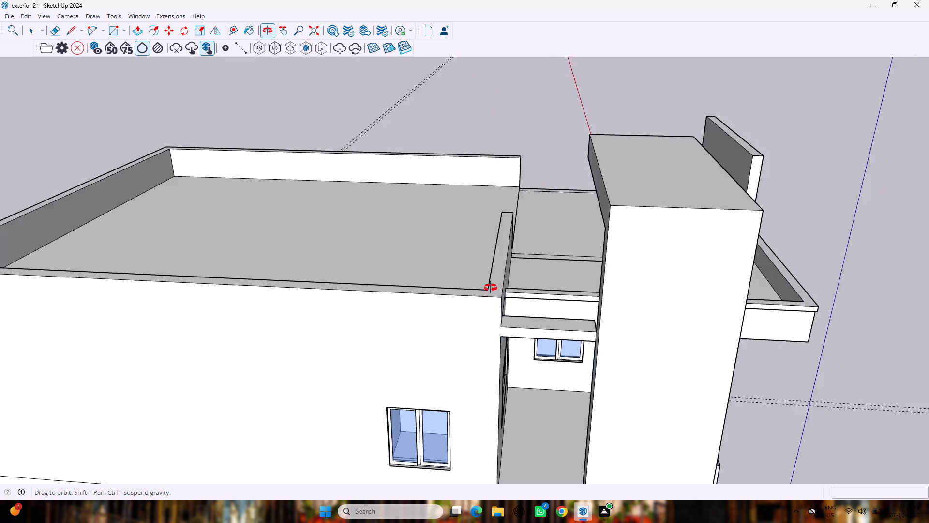
middle_click_drag(491, 288, 475, 245)
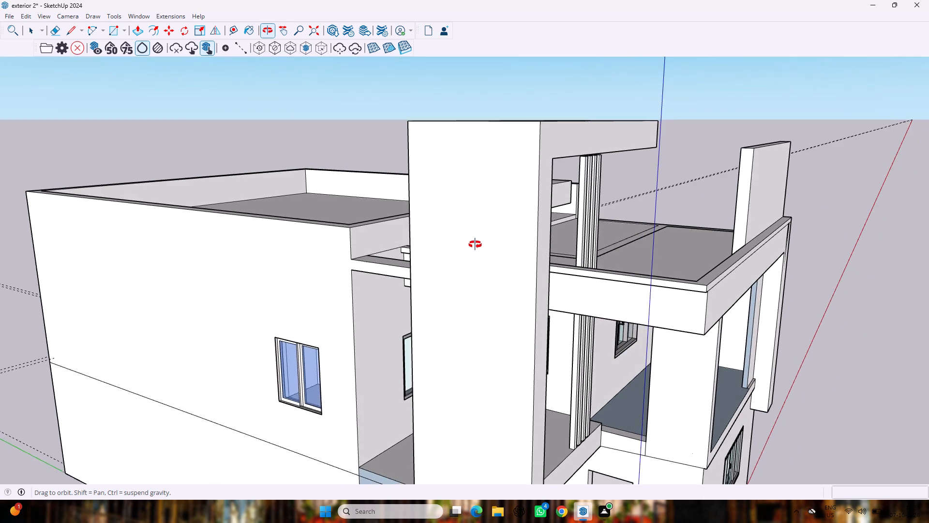
middle_click_drag(475, 245, 551, 239)
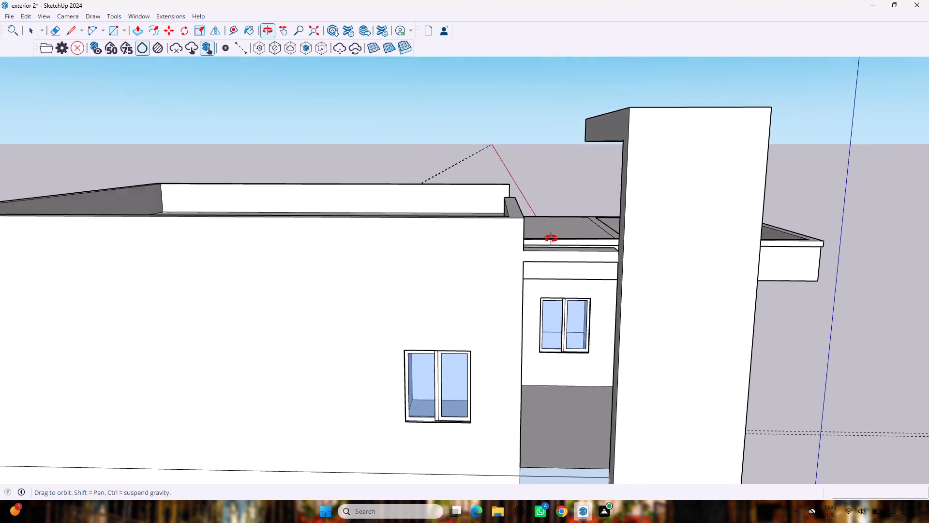
middle_click_drag(551, 239, 378, 292)
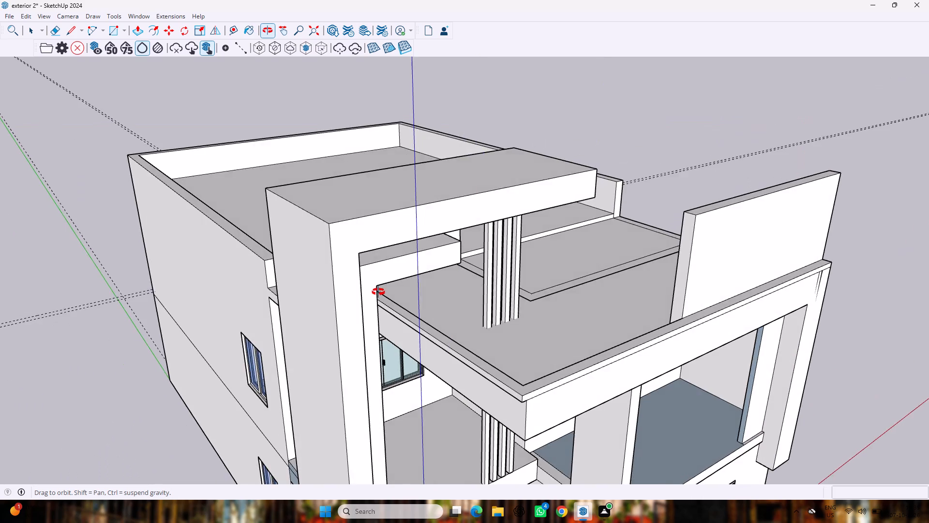
middle_click_drag(378, 292, 373, 282)
scroll(357, 269, "down", 4)
middle_click_drag(191, 292, 464, 277)
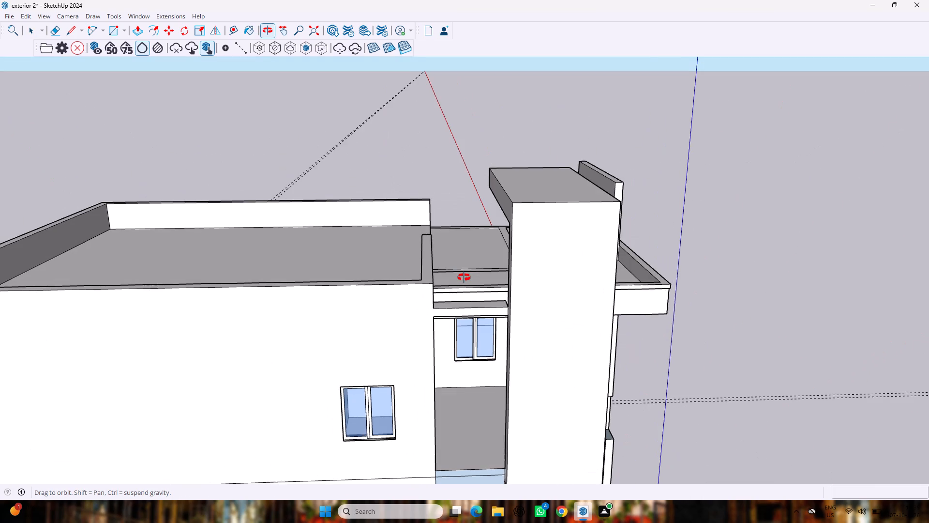
middle_click_drag(464, 277, 464, 278)
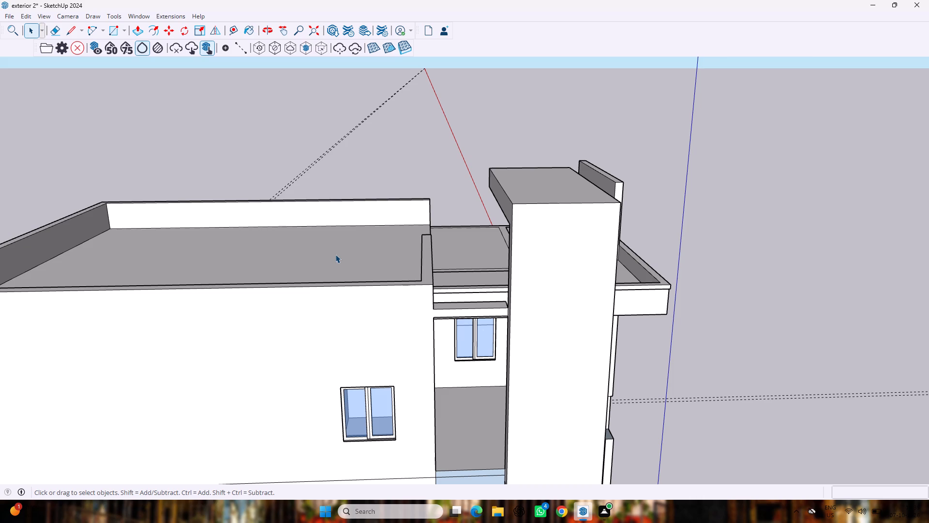
scroll(333, 253, "up", 4)
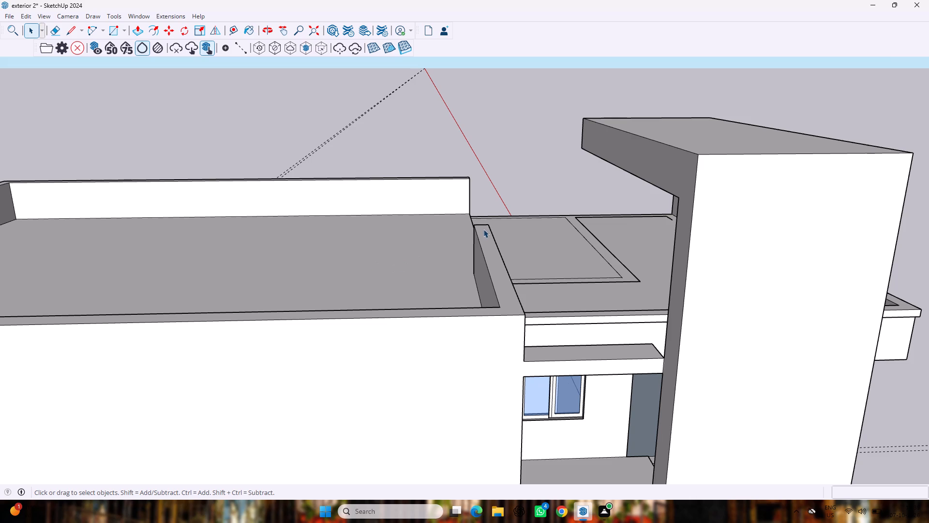
Push the inner roof parapet's end face back in two passes, about 8' 8 11/16" and 3' 11 5/16", to remove that stretch.
middle_click_drag(510, 249, 13, 264)
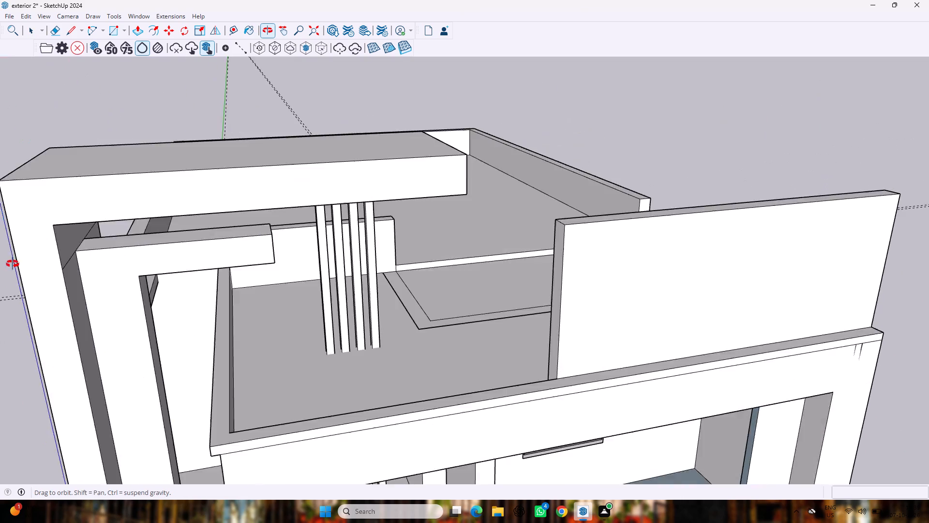
middle_click_drag(13, 264, 0, 334)
middle_click_drag(565, 228, 363, 221)
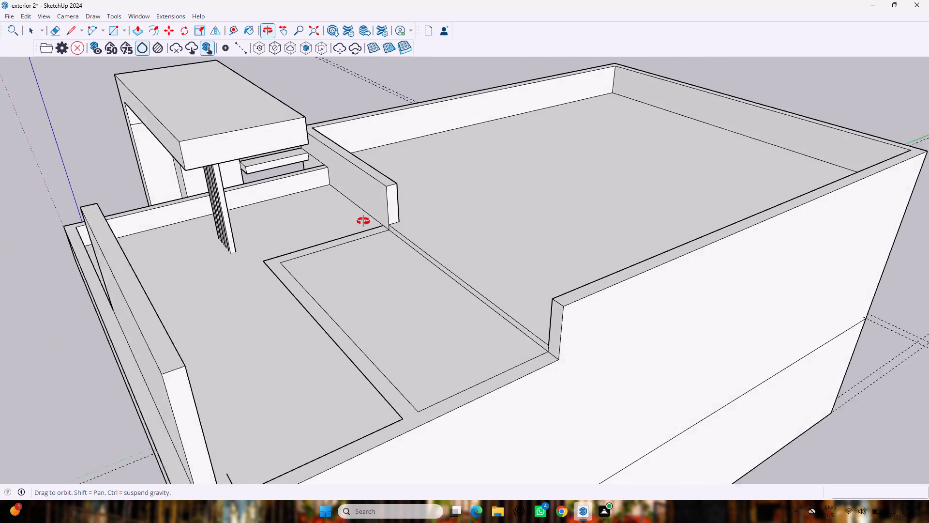
middle_click_drag(363, 221, 358, 220)
key("p")
left_click_drag(395, 201, 395, 199)
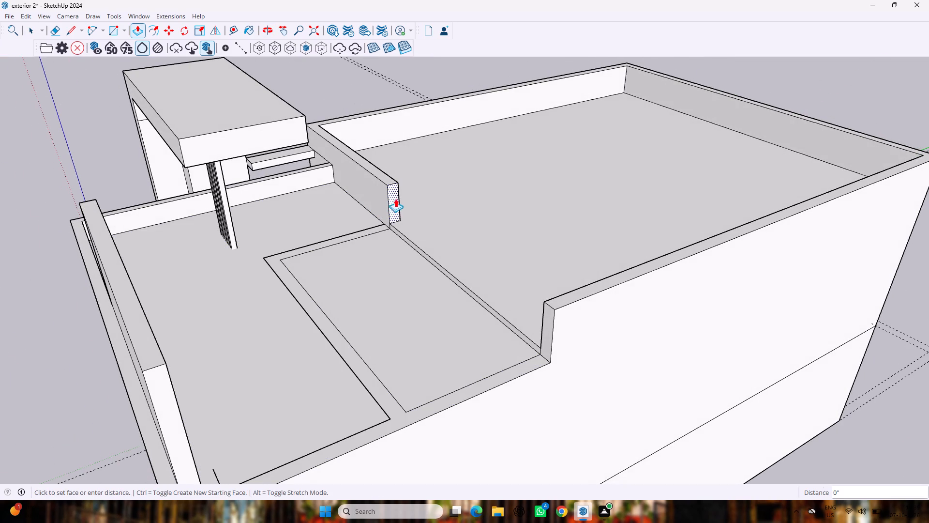
left_click_drag(395, 199, 323, 120)
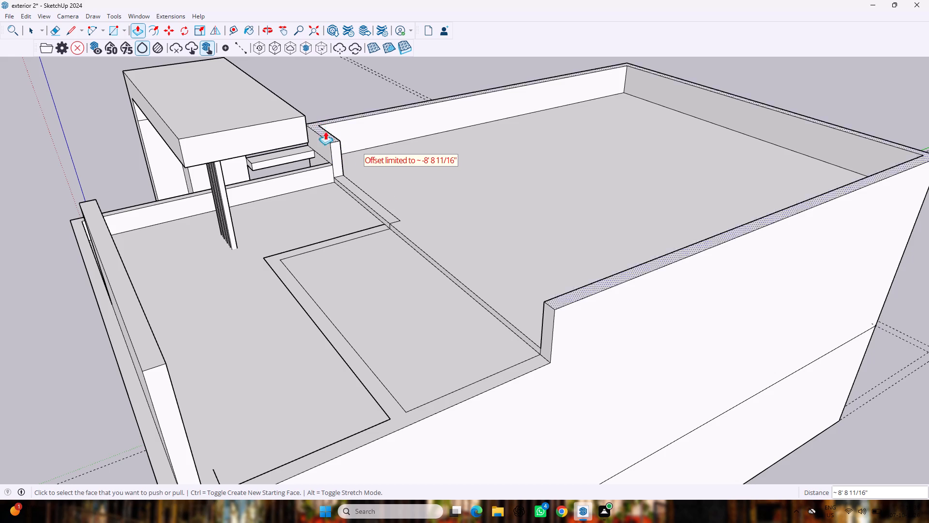
left_click_drag(339, 155, 321, 124)
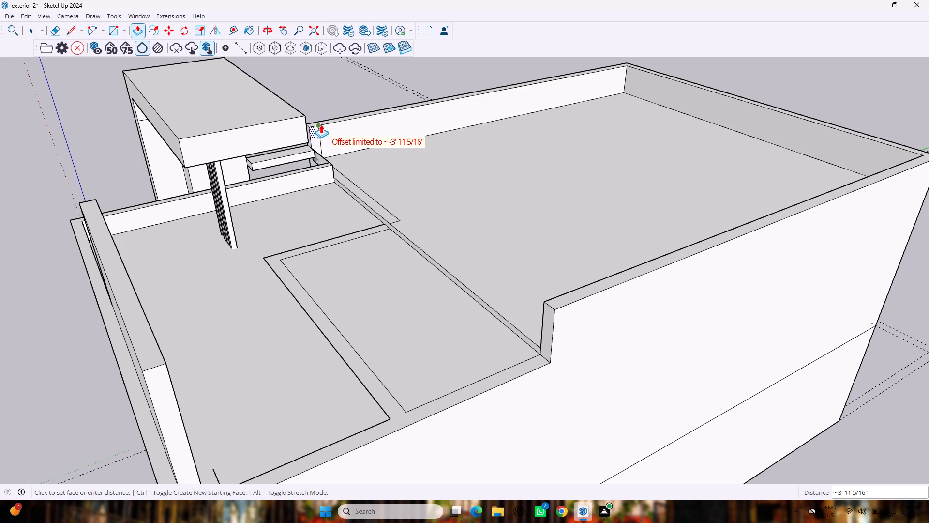
left_click_drag(321, 124, 321, 124)
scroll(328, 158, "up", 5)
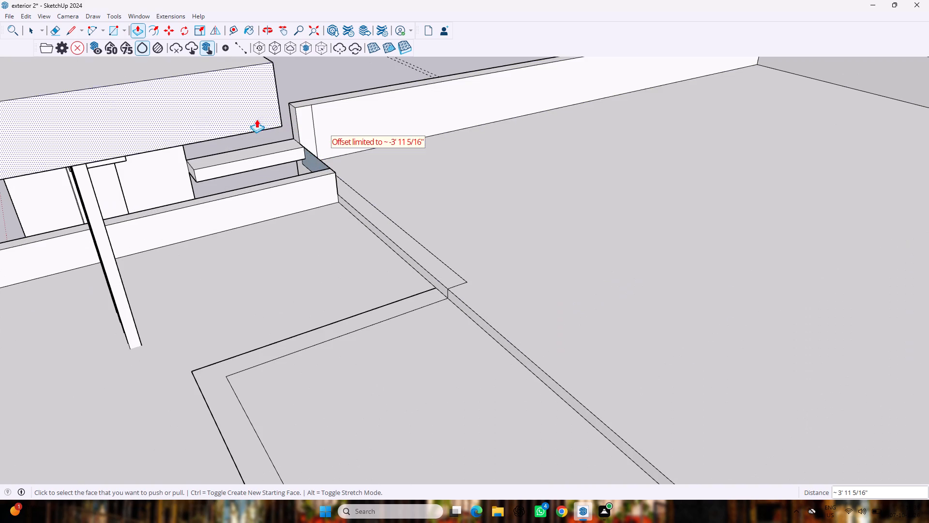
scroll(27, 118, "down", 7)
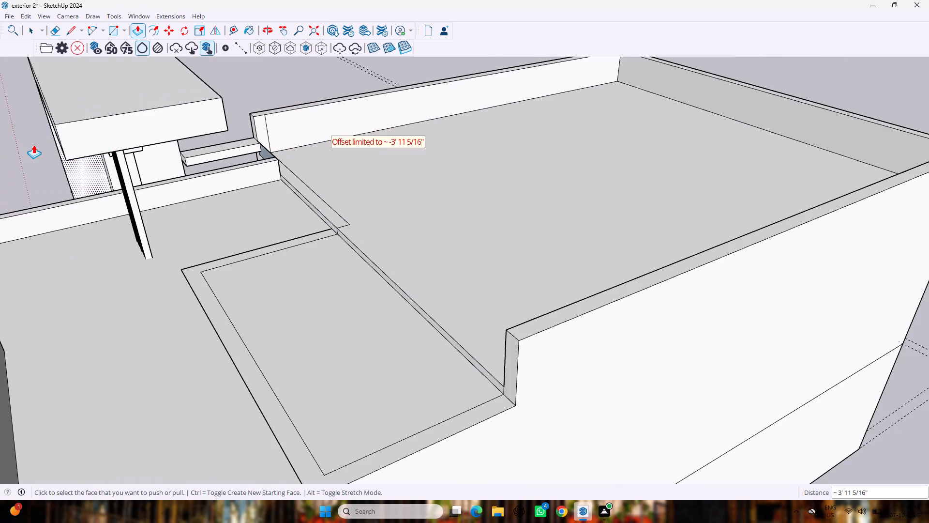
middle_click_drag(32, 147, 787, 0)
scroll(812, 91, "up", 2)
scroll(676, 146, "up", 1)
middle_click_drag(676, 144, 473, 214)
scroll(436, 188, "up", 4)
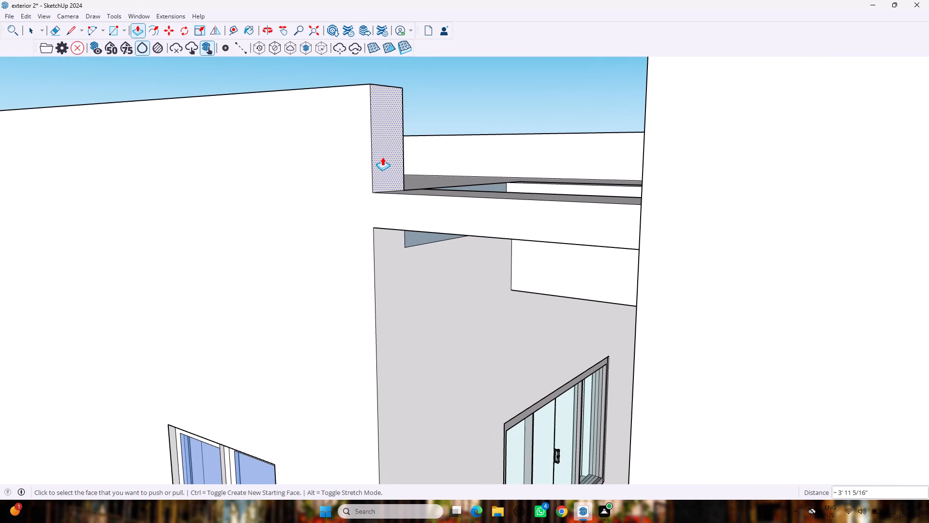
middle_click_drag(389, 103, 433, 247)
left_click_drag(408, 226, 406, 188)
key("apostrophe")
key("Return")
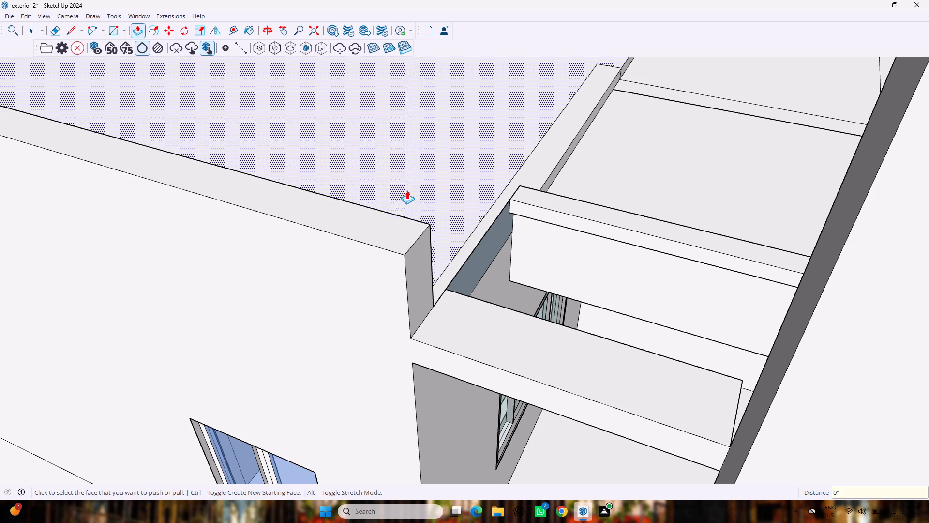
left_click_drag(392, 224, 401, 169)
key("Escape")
Raise the top face of the upper roof's parapets by 2'.
left_click_drag(390, 228, 393, 200)
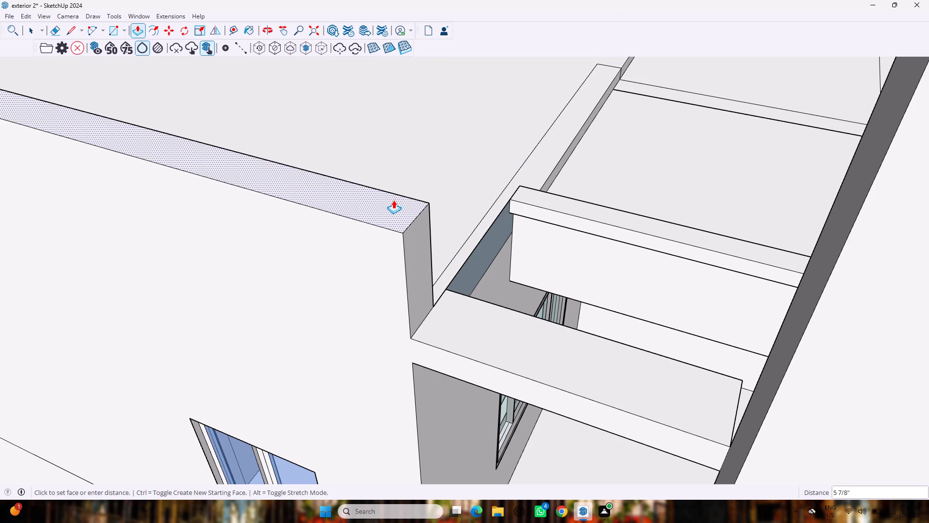
left_click_drag(393, 200, 394, 196)
type("2'")
key("Return")
Examine the whole house with the raised parapets from above, from the front and from below.
scroll(402, 188, "down", 2)
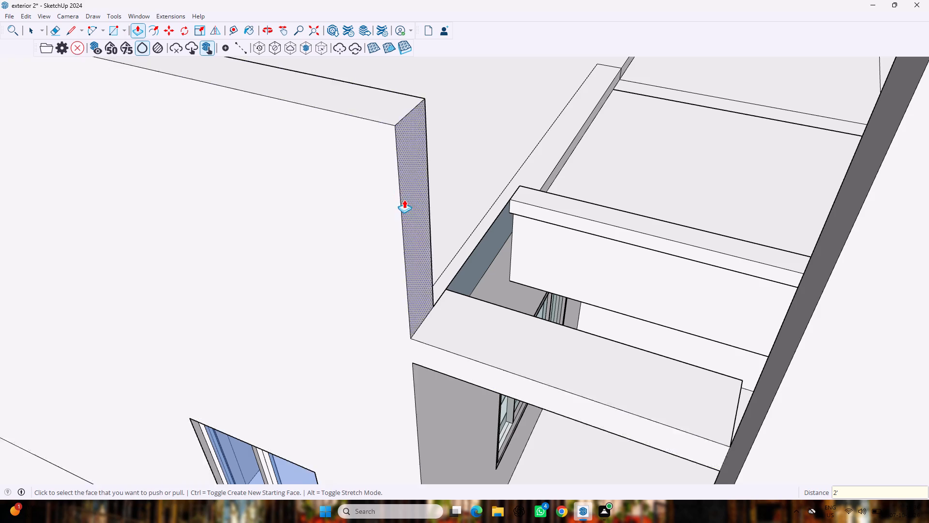
scroll(404, 200, "down", 18)
middle_click_drag(703, 183, 578, 161)
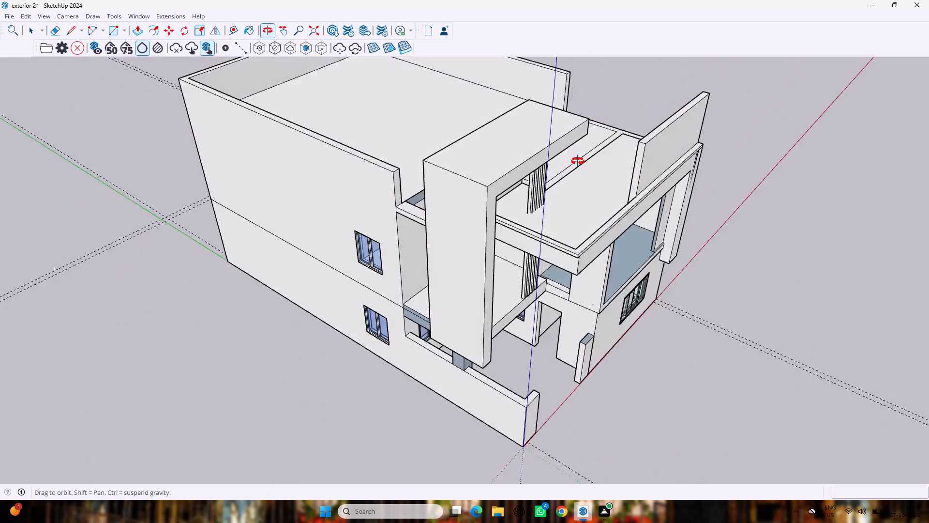
middle_click_drag(578, 161, 524, 158)
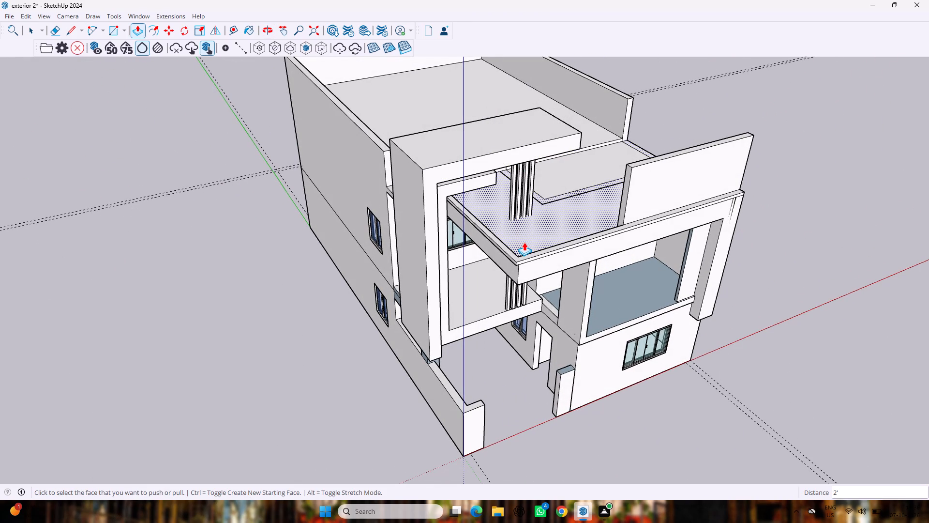
key("space")
middle_click_drag(613, 387, 580, 265)
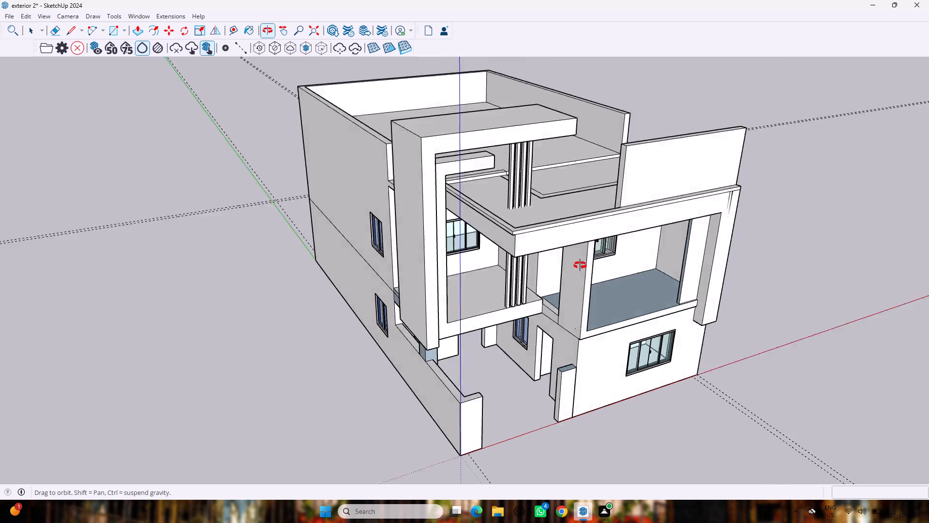
middle_click_drag(580, 265, 535, 245)
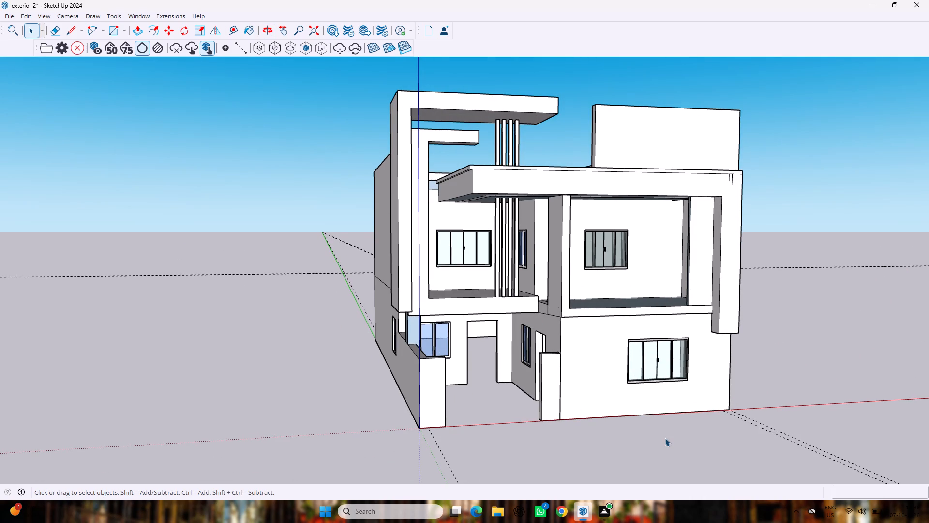
middle_click_drag(464, 256, 464, 147)
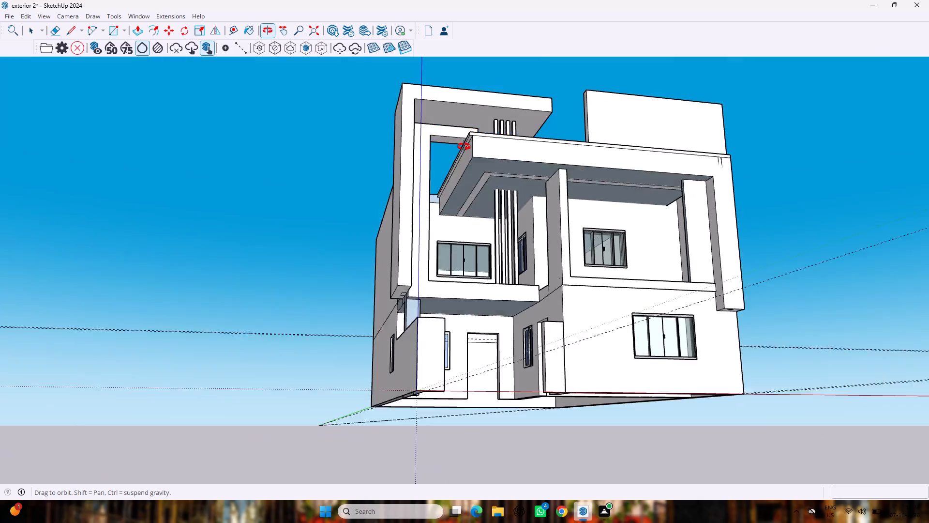
middle_click_drag(464, 147, 452, 252)
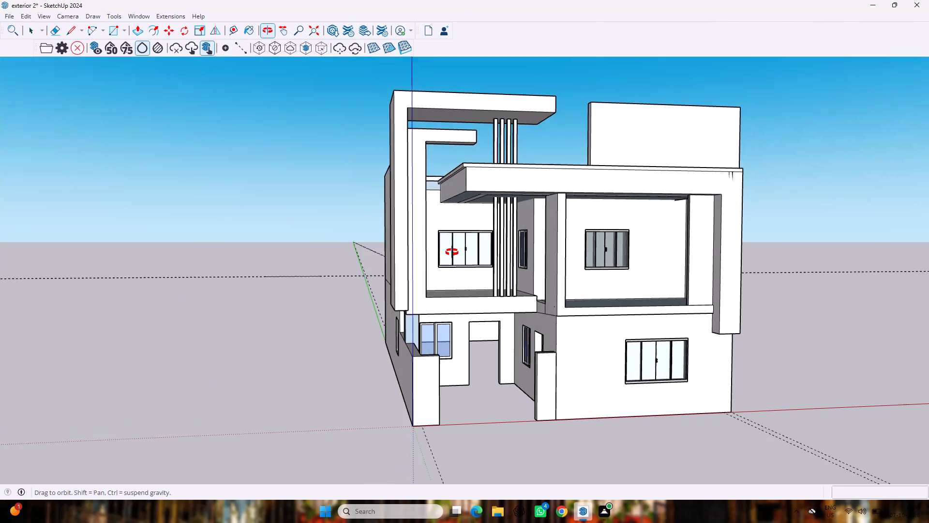
middle_click_drag(452, 252, 460, 269)
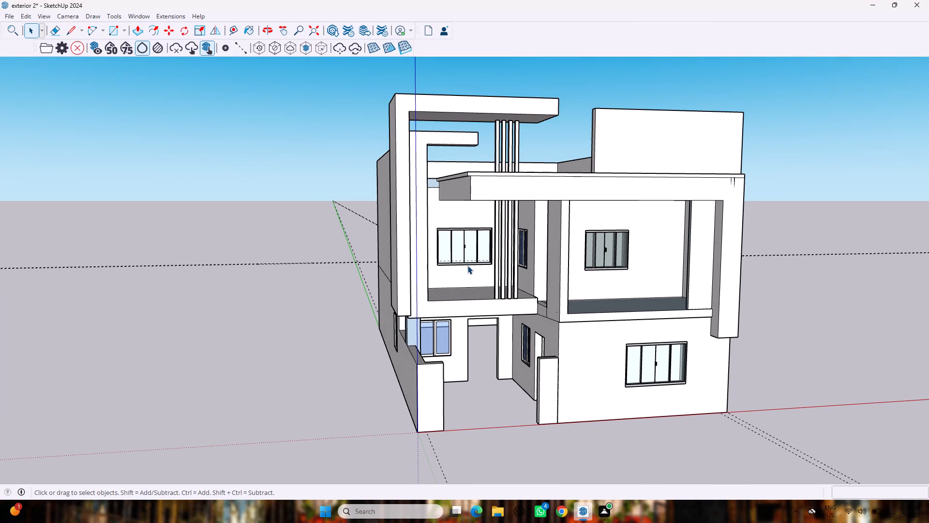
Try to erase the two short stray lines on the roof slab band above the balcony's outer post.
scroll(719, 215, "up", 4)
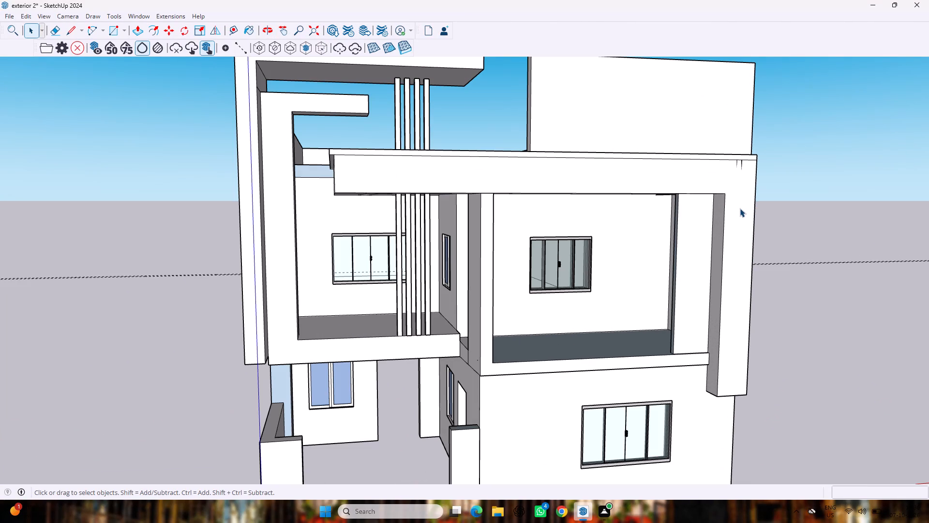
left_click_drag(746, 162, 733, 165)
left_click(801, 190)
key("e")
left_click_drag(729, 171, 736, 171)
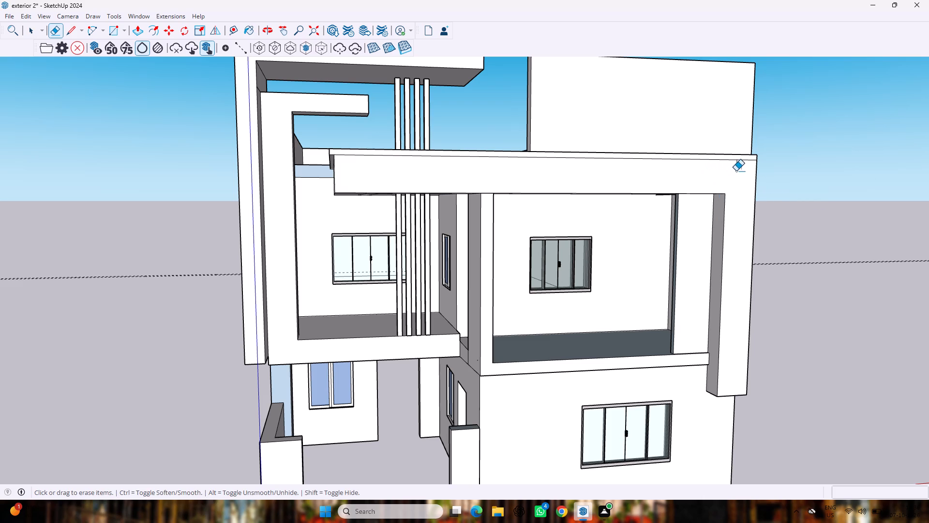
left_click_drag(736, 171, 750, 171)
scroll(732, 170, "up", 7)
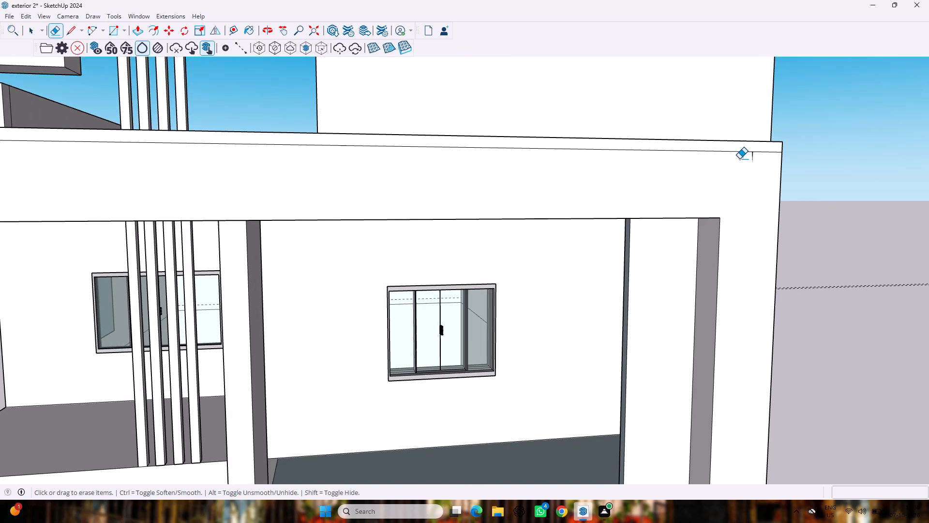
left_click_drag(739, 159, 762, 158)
Draw a vertical strip rectangle about 6 1/8" by 14' 5 3/16" on the outer post's front face, from the stray line's end to the post bottom.
key("r")
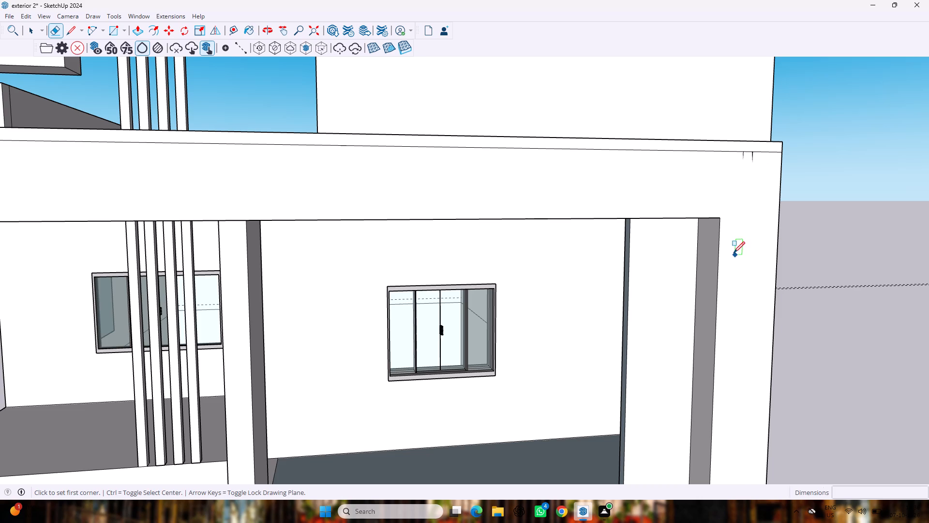
left_click(744, 155)
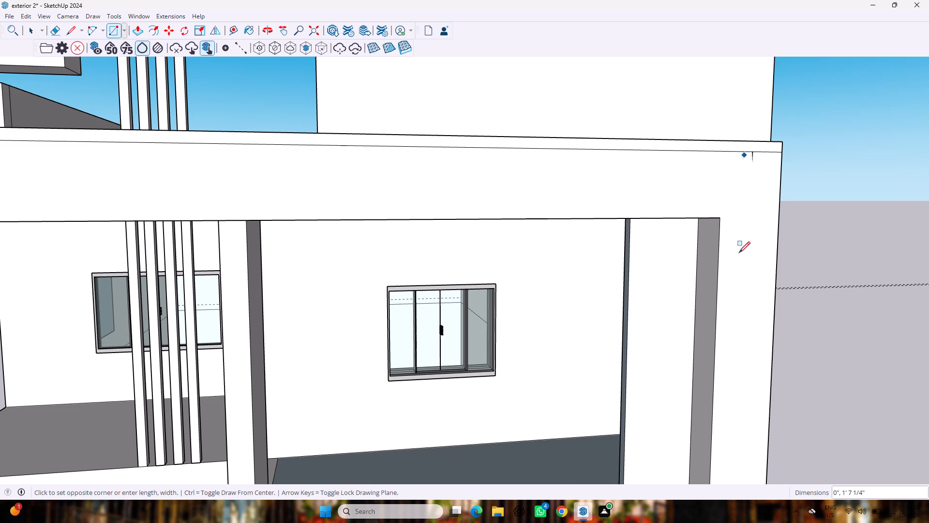
scroll(743, 274, "down", 11)
scroll(757, 323, "down", 4)
scroll(768, 442, "up", 3)
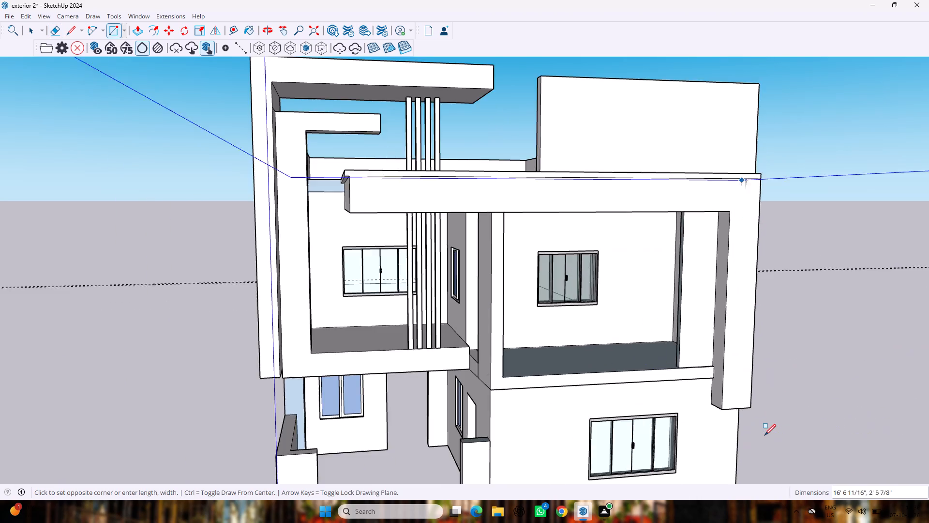
scroll(764, 435, "up", 7)
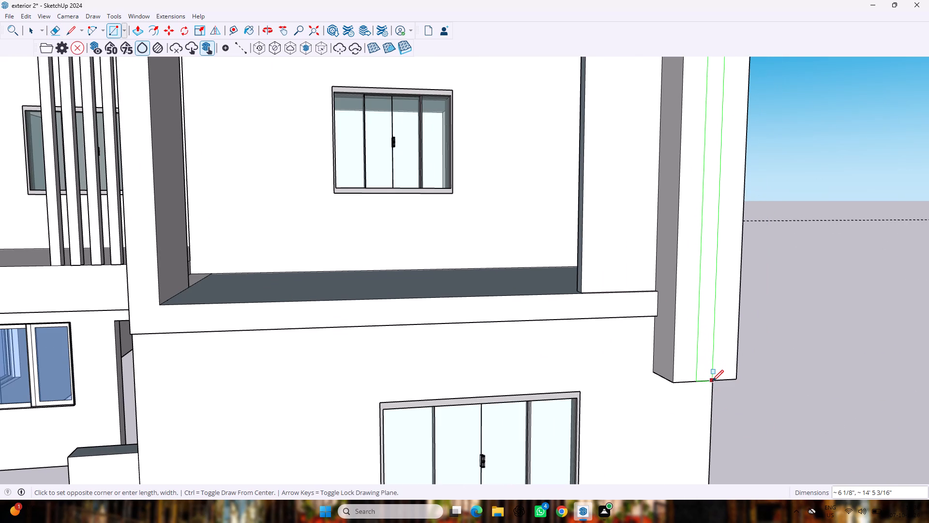
left_click(712, 381)
Push the vertical strip into the outer post's front face, entering a distance of 4".
key("p")
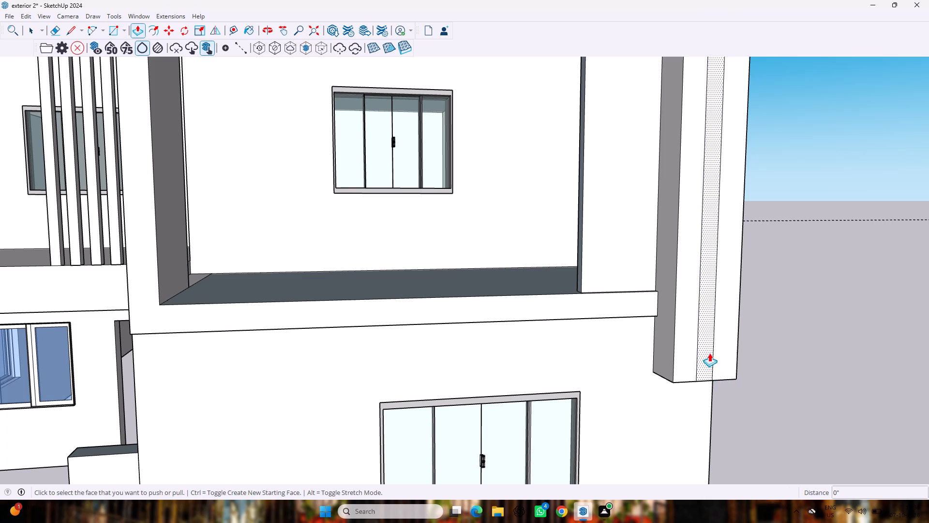
left_click_drag(709, 353, 703, 327)
key("4")
key("shift+quotedbl")
key("Return")
Erase the extra vertical line running down inside the recessed strip on the outer post.
scroll(808, 337, "down", 2)
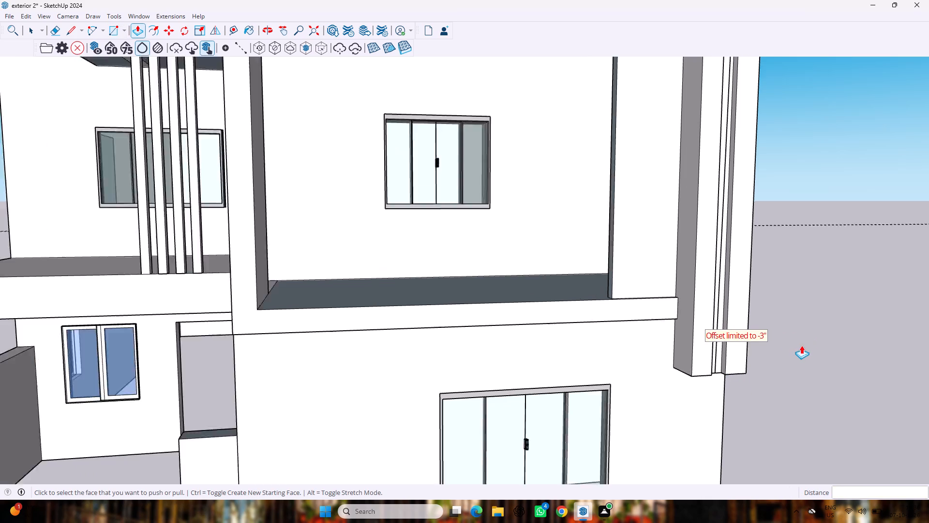
scroll(801, 345, "down", 5)
middle_click_drag(798, 335, 796, 372)
scroll(758, 250, "up", 3)
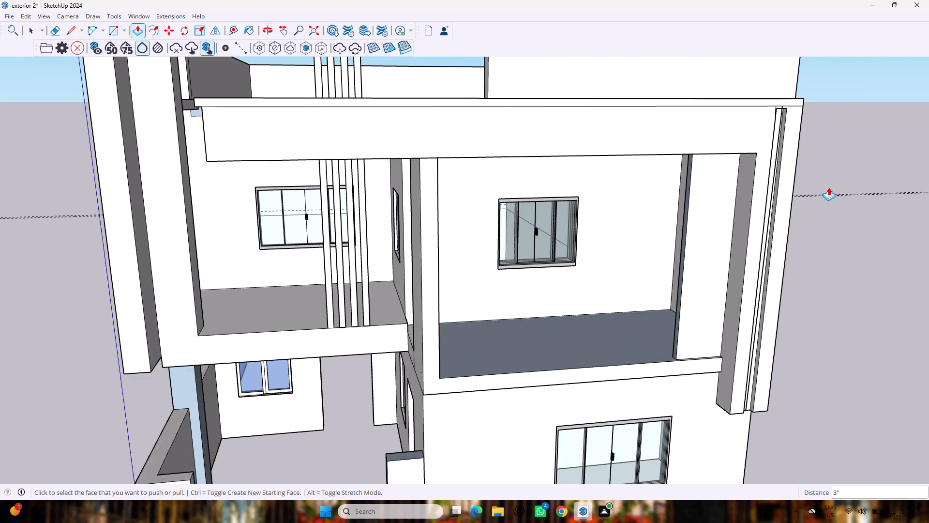
scroll(828, 185, "up", 2)
middle_click_drag(828, 185, 730, 193)
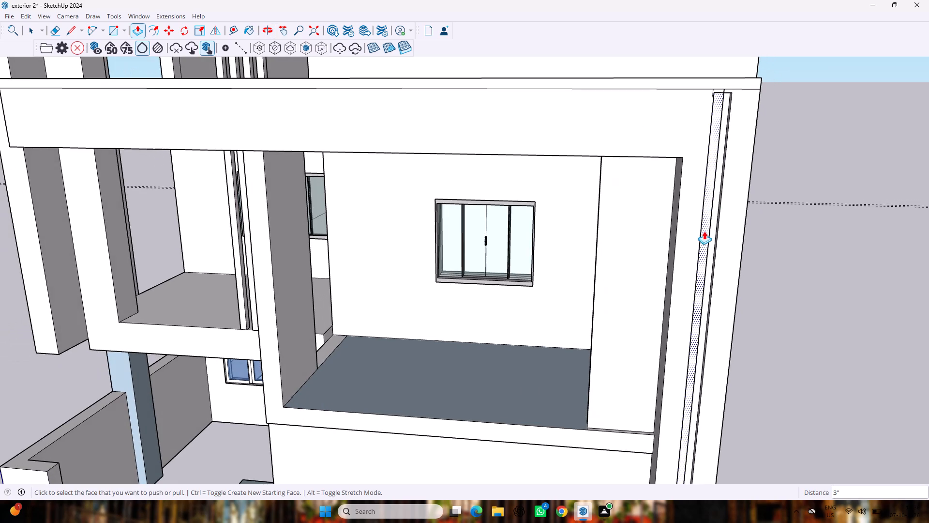
scroll(704, 230, "up", 4)
key("e")
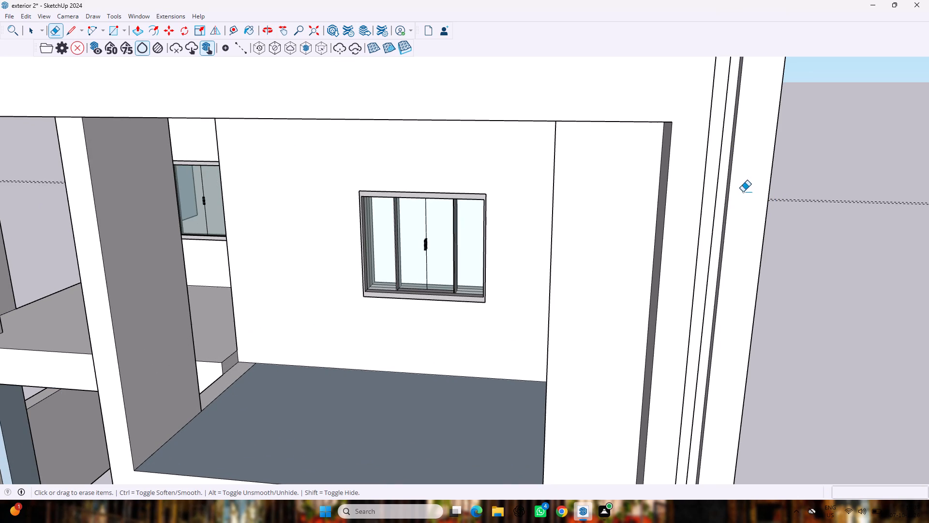
left_click_drag(715, 201, 718, 207)
Push the top end face of the post's recess up 1 3/16" to the edge line of the roof slab band.
scroll(716, 218, "down", 6)
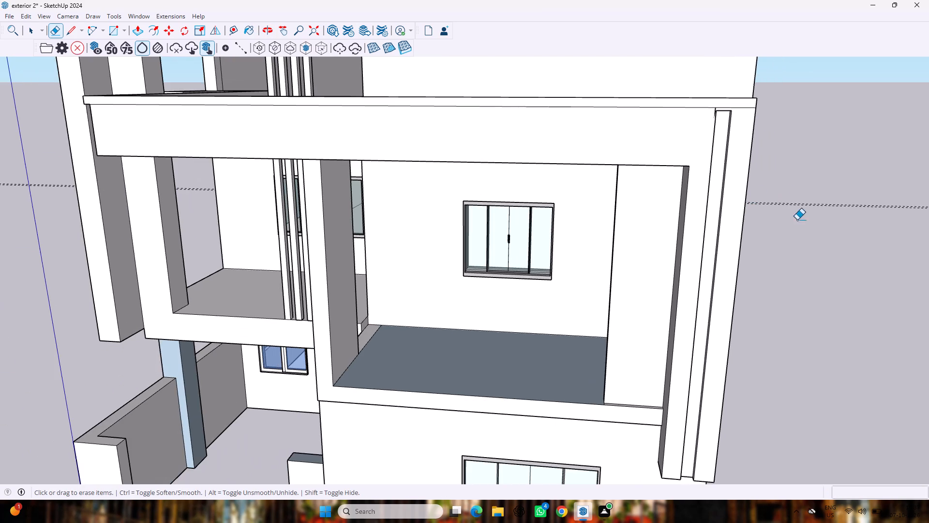
middle_click_drag(822, 308, 840, 276)
scroll(840, 276, "down", 9)
middle_click_drag(738, 415, 738, 417)
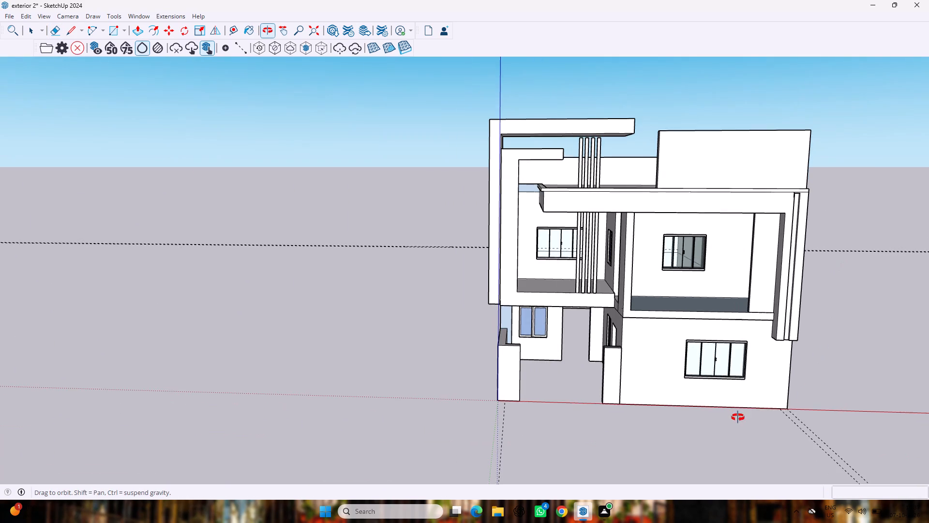
middle_click_drag(738, 417, 834, 374)
scroll(827, 197, "up", 15)
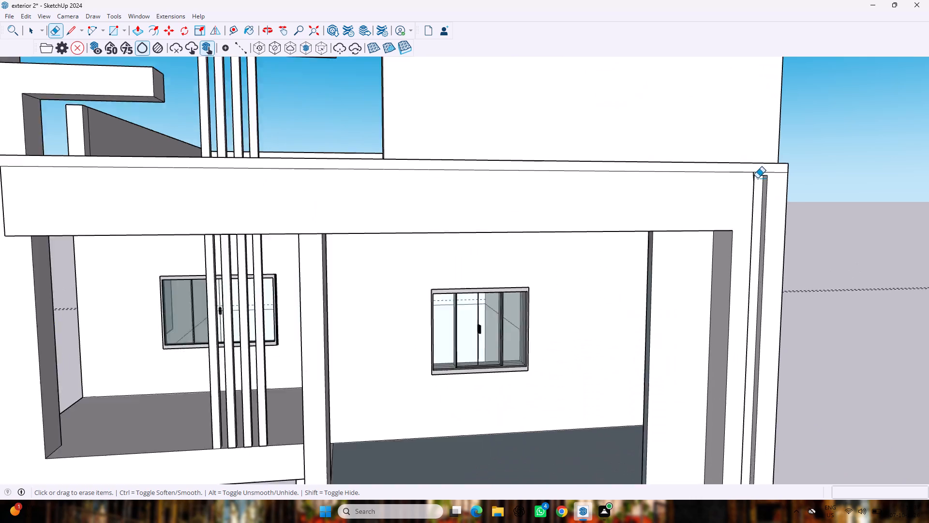
scroll(757, 178, "up", 4)
key("p")
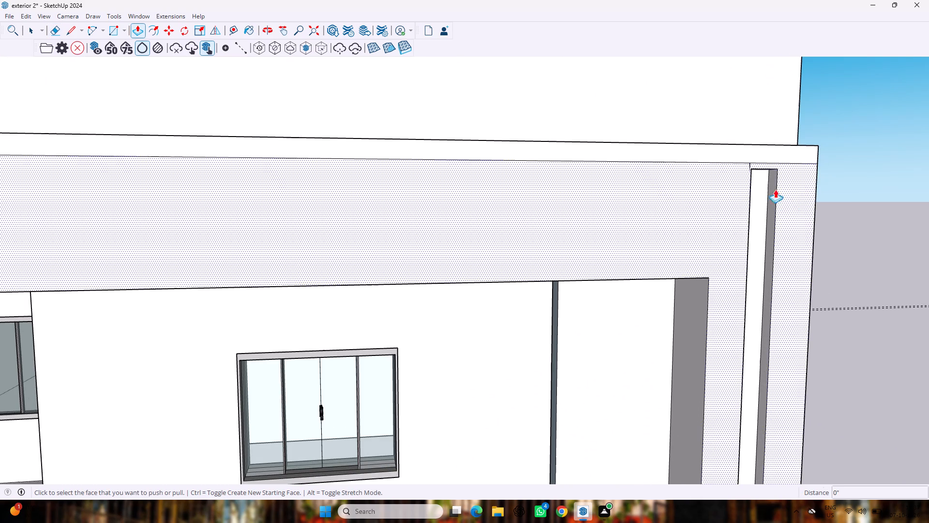
middle_click_drag(754, 175, 735, 114)
scroll(754, 175, "up", 1)
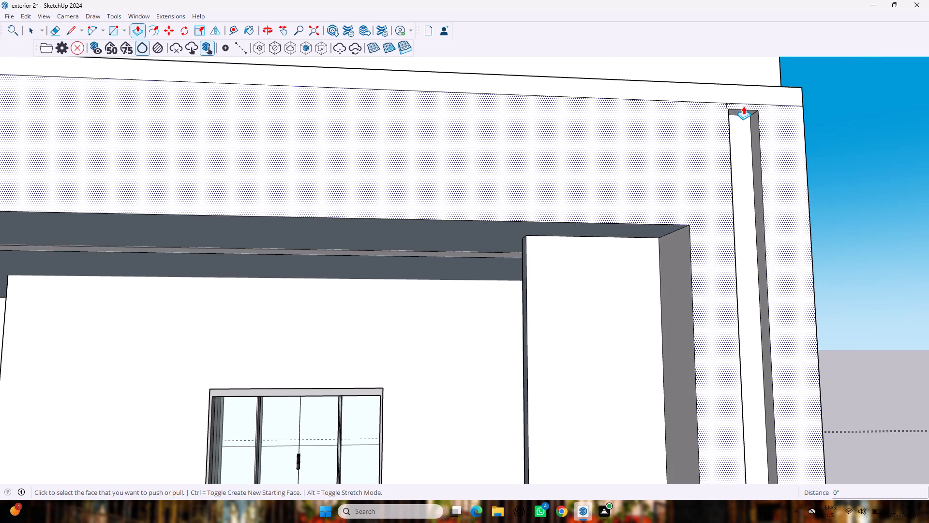
scroll(738, 108, "up", 7)
middle_click_drag(737, 126, 737, 125)
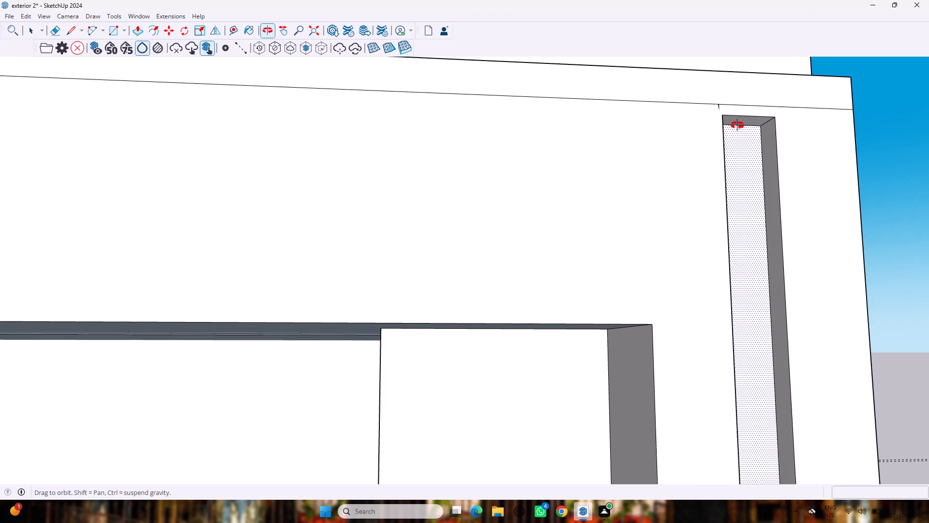
middle_click_drag(737, 125, 731, 96)
scroll(737, 111, "up", 3)
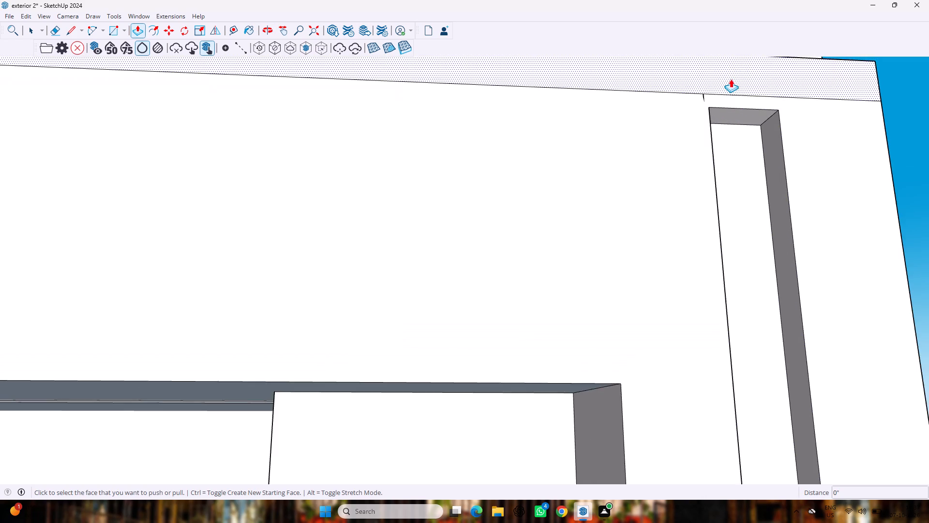
scroll(740, 89, "up", 1)
middle_click_drag(740, 89, 703, 53)
left_click_drag(710, 82, 711, 77)
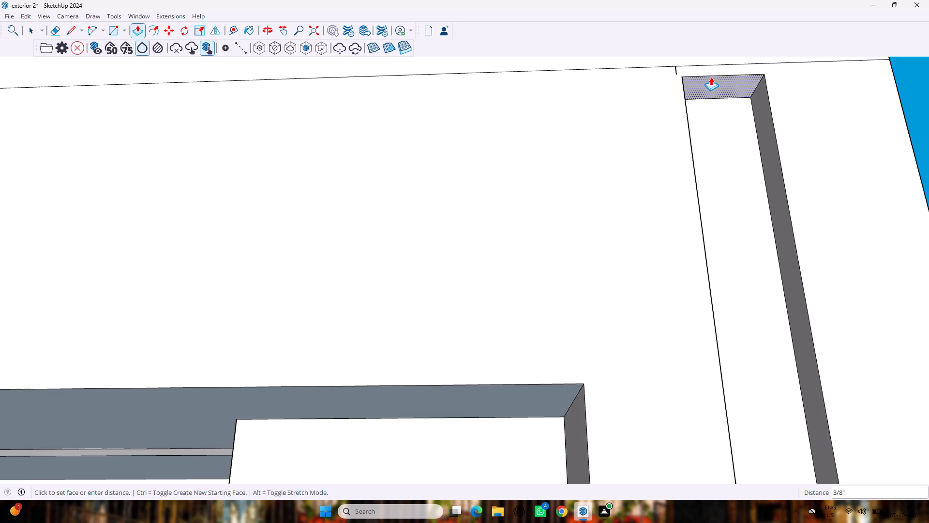
left_click_drag(711, 77, 711, 68)
scroll(710, 96, "down", 12)
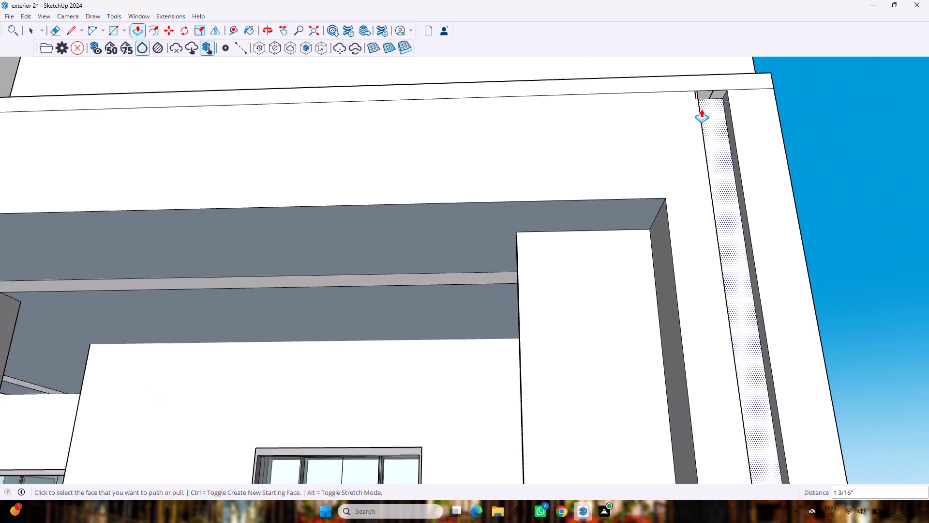
scroll(701, 109, "down", 7)
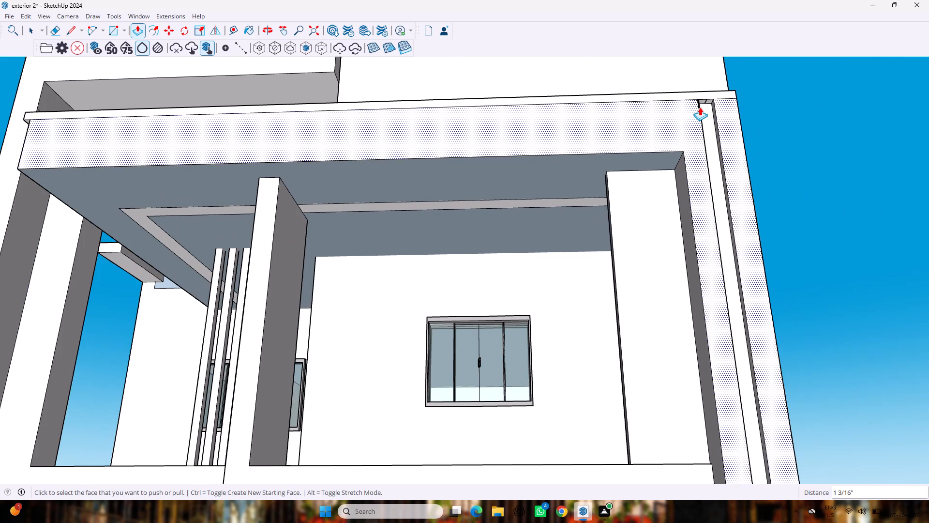
middle_click_drag(763, 127, 781, 265)
scroll(777, 269, "up", 3)
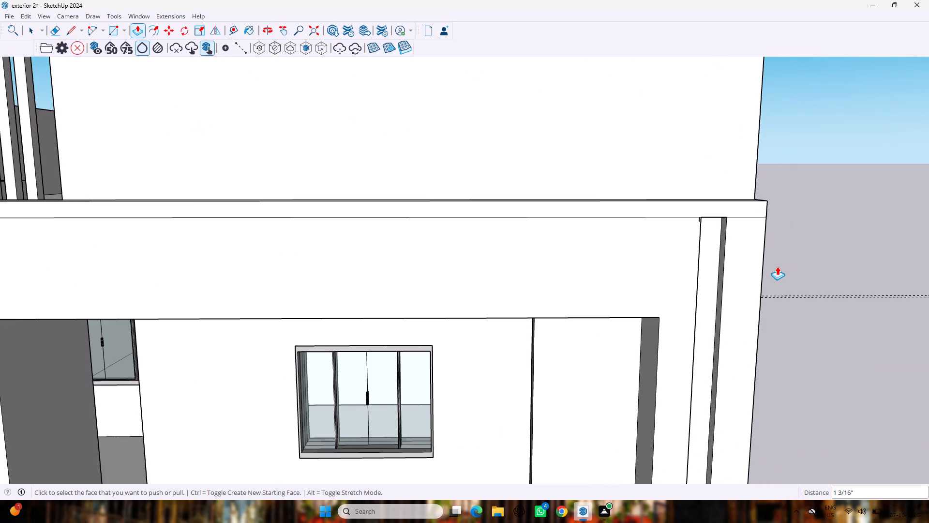
key("e")
scroll(776, 265, "down", 7)
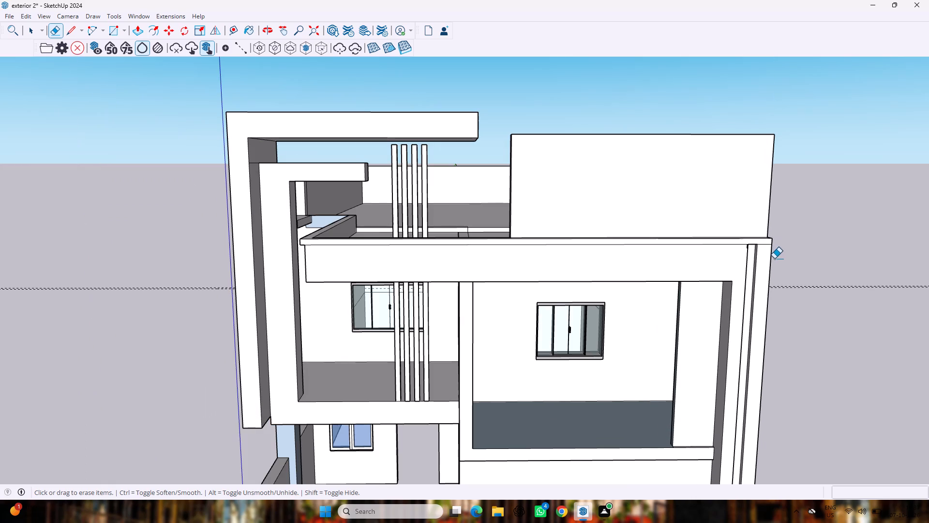
key("space")
Push the tall frame's outer side face inward by 6 3/16".
scroll(794, 287, "down", 2)
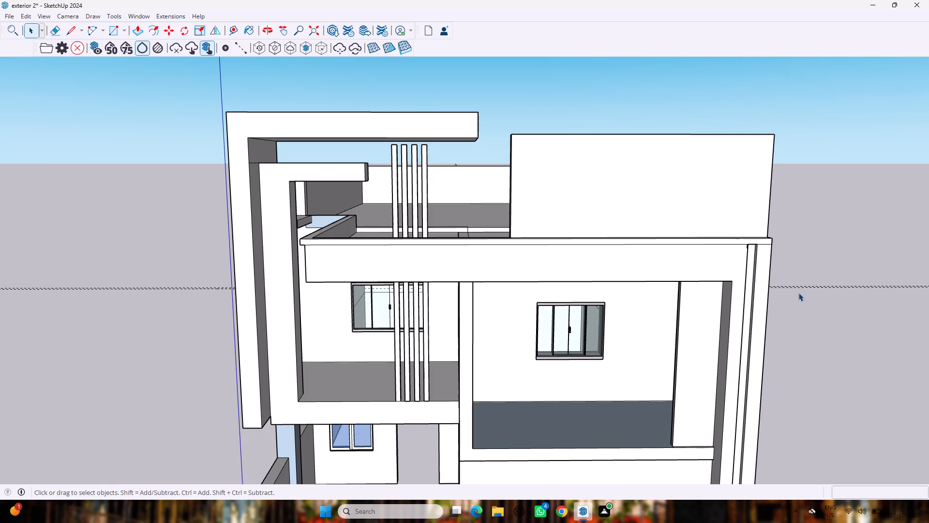
scroll(798, 292, "down", 5)
middle_click_drag(289, 327, 510, 441)
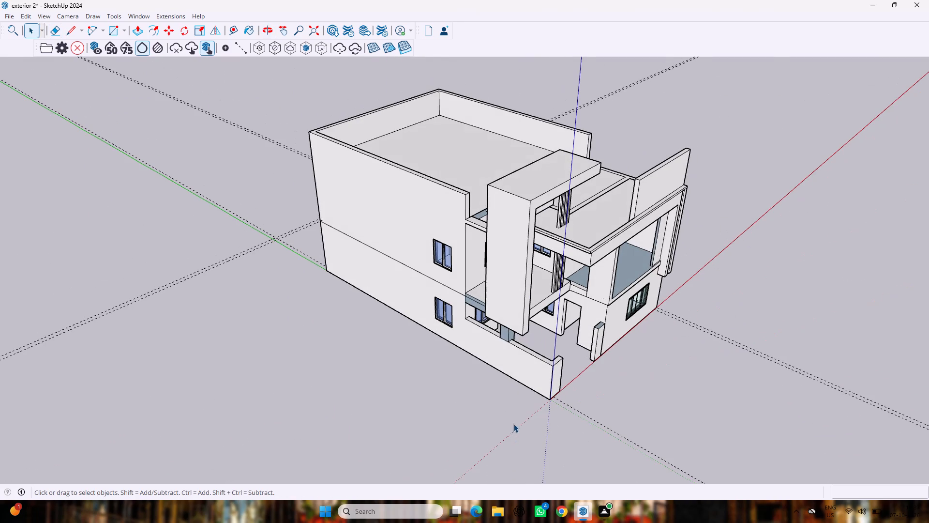
middle_click_drag(611, 419, 456, 341)
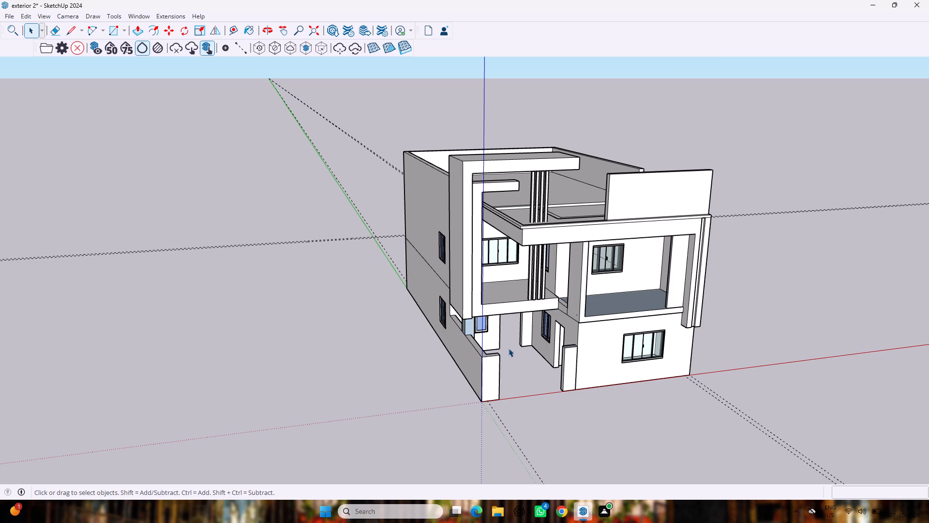
middle_click_drag(344, 292, 629, 275)
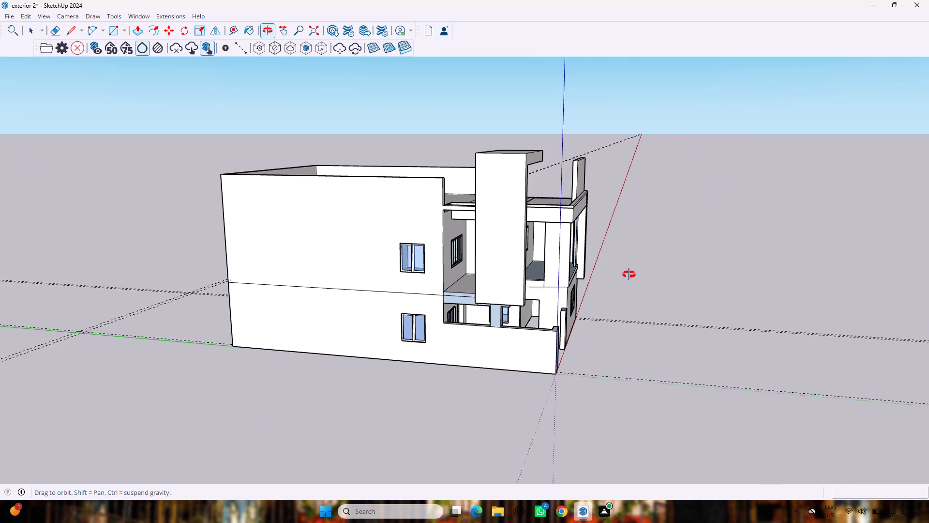
middle_click_drag(629, 275, 611, 309)
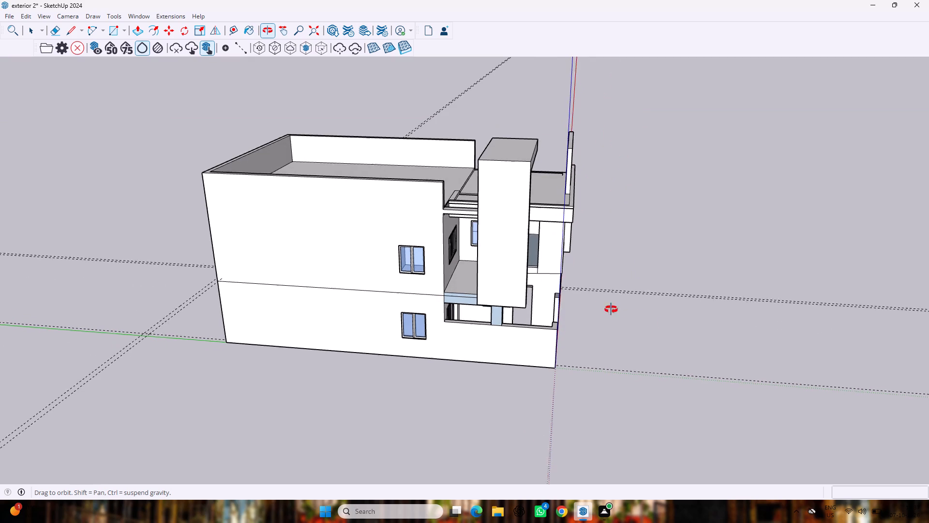
middle_click_drag(611, 309, 422, 263)
middle_click_drag(407, 273, 402, 277)
key("p")
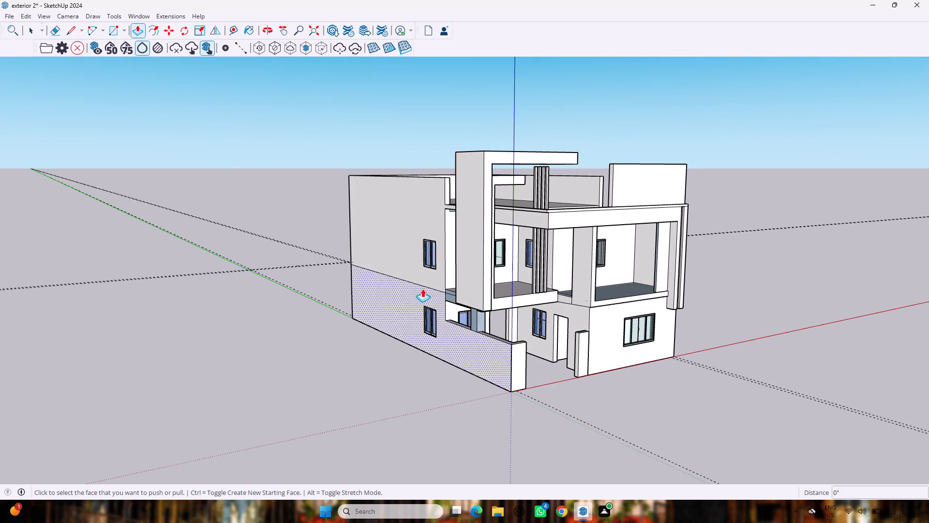
left_click(469, 251)
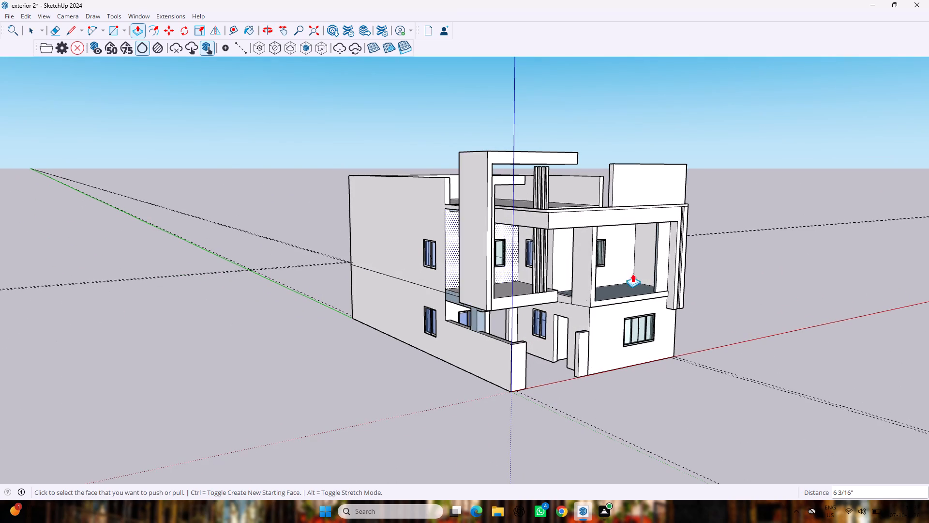
middle_click_drag(649, 274, 511, 317)
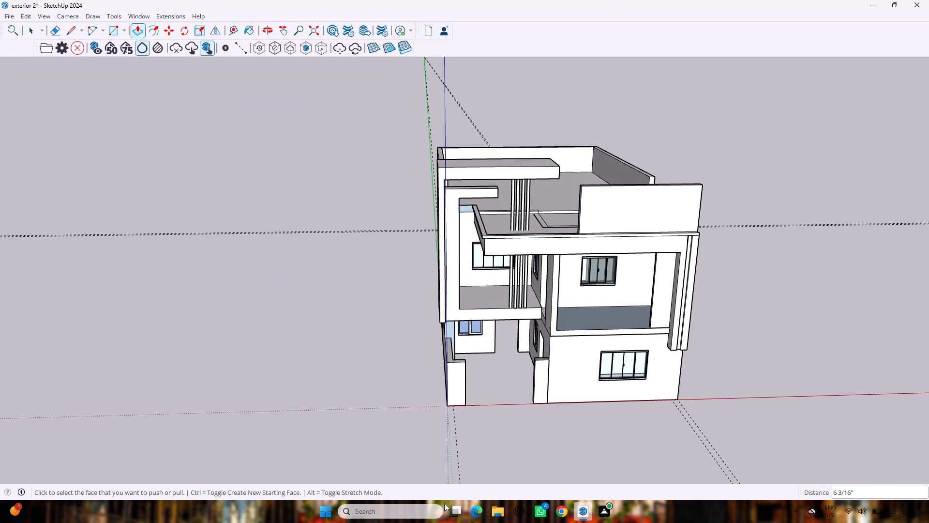
middle_click_drag(445, 501, 473, 421)
key("space")
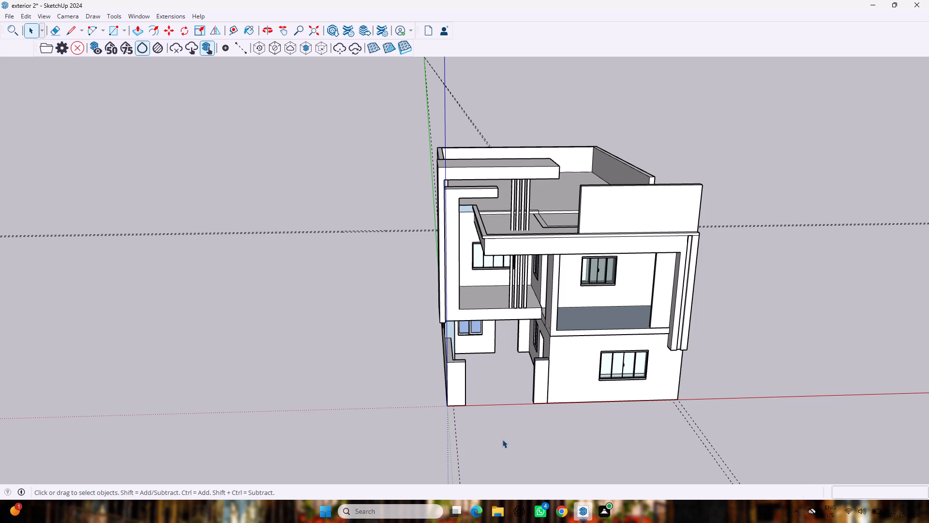
Examine the house's front, entrance walls, roof panel and slab-and-post frame from low and high viewpoints.
middle_click_drag(503, 449, 614, 429)
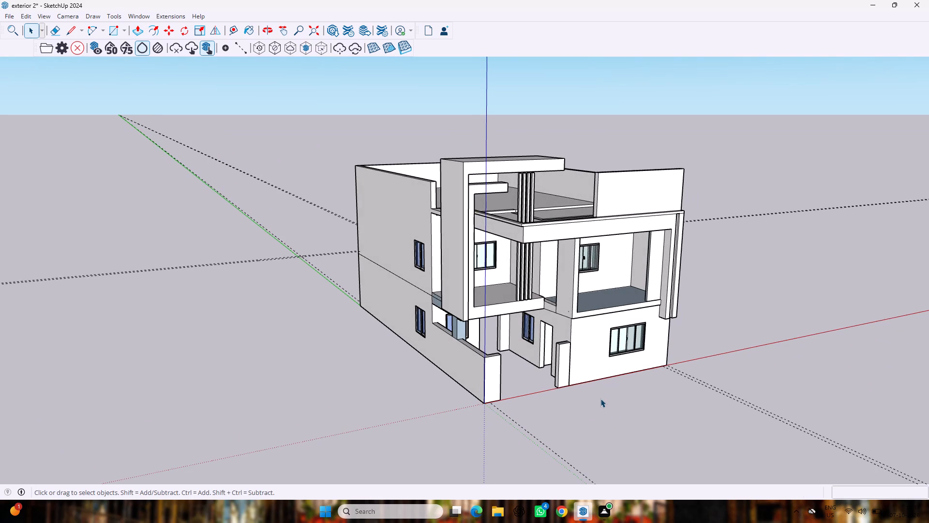
scroll(480, 438, "up", 5)
scroll(531, 366, "up", 3)
middle_click_drag(473, 498, 473, 283)
scroll(473, 283, "up", 1)
middle_click_drag(457, 338, 460, 268)
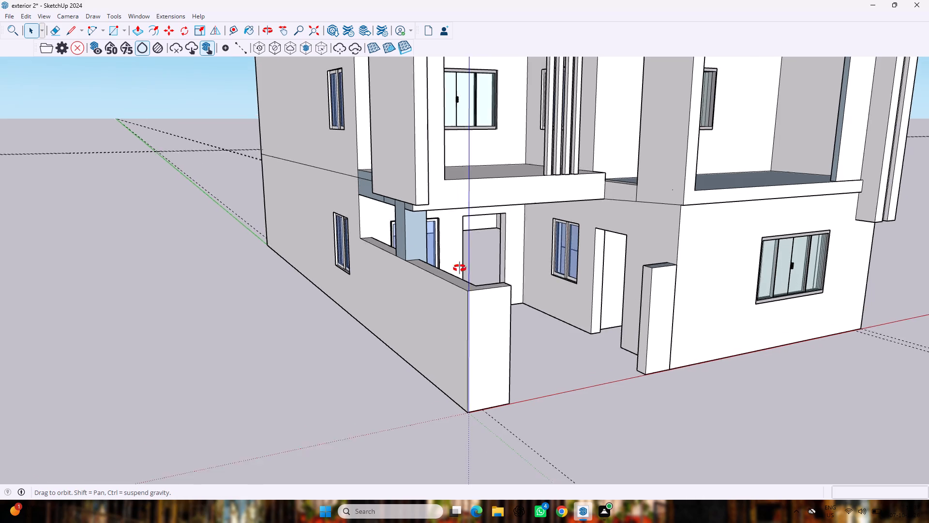
middle_click_drag(460, 268, 458, 286)
scroll(457, 287, "down", 9)
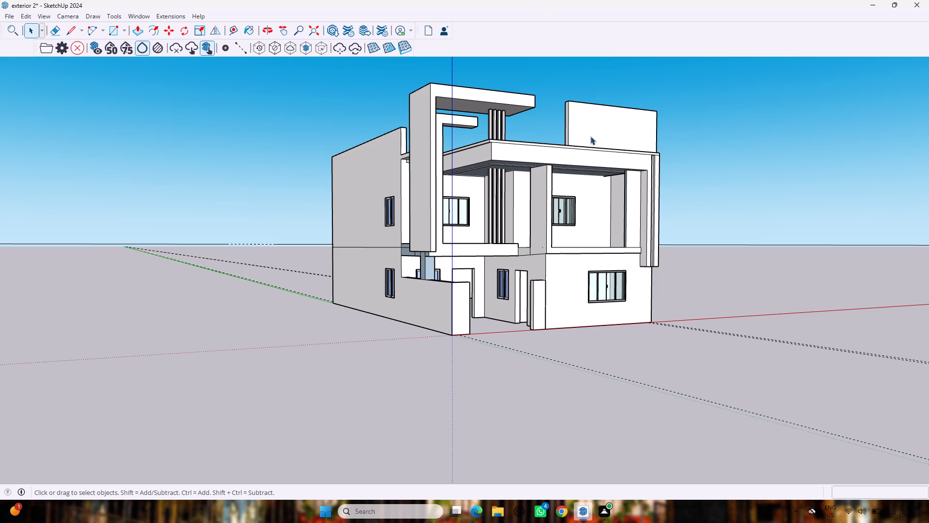
scroll(593, 148, "up", 2)
middle_click_drag(580, 116, 607, 310)
scroll(589, 253, "up", 3)
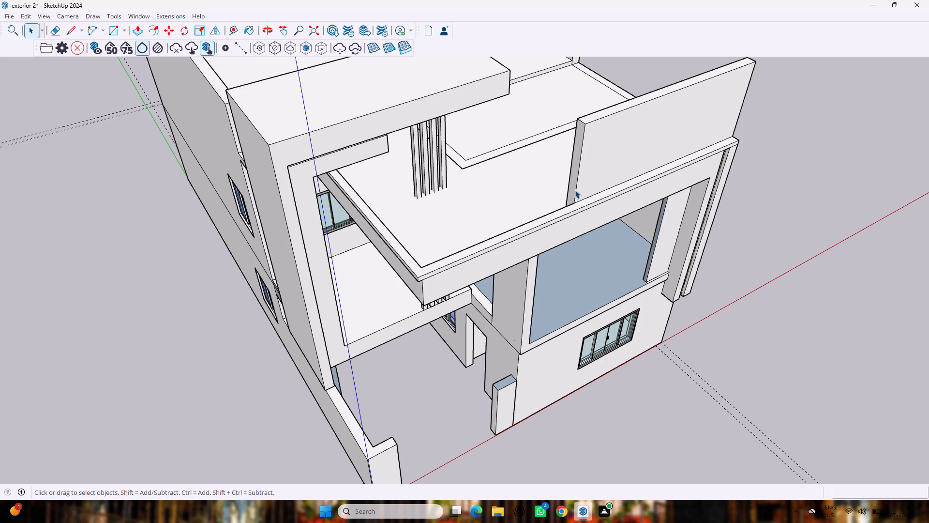
scroll(575, 190, "down", 9)
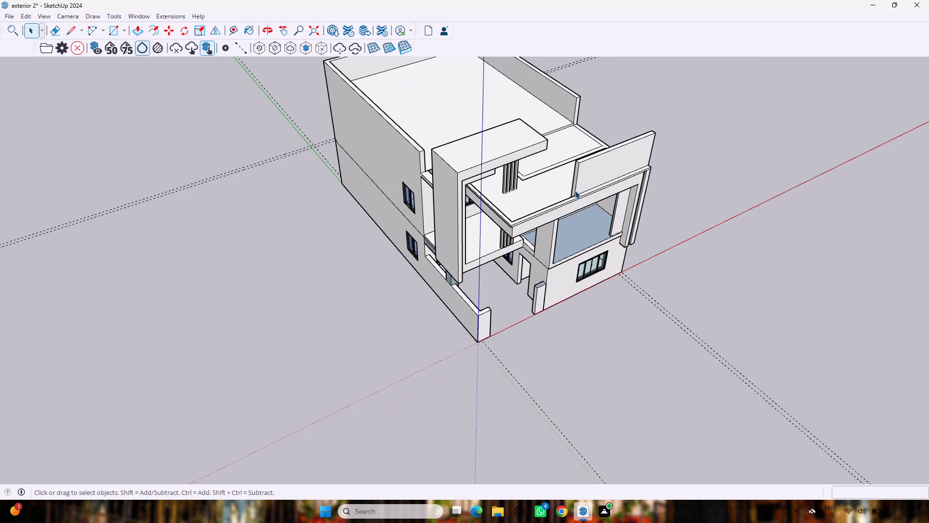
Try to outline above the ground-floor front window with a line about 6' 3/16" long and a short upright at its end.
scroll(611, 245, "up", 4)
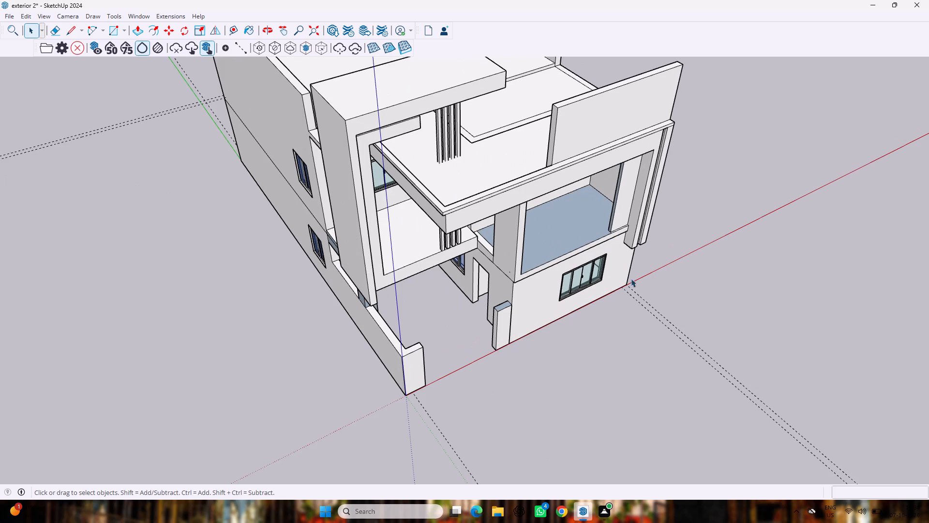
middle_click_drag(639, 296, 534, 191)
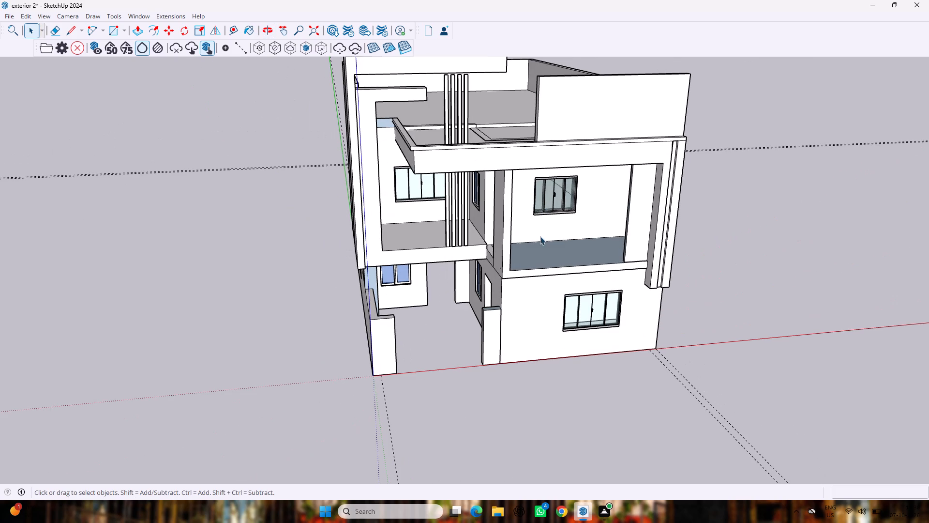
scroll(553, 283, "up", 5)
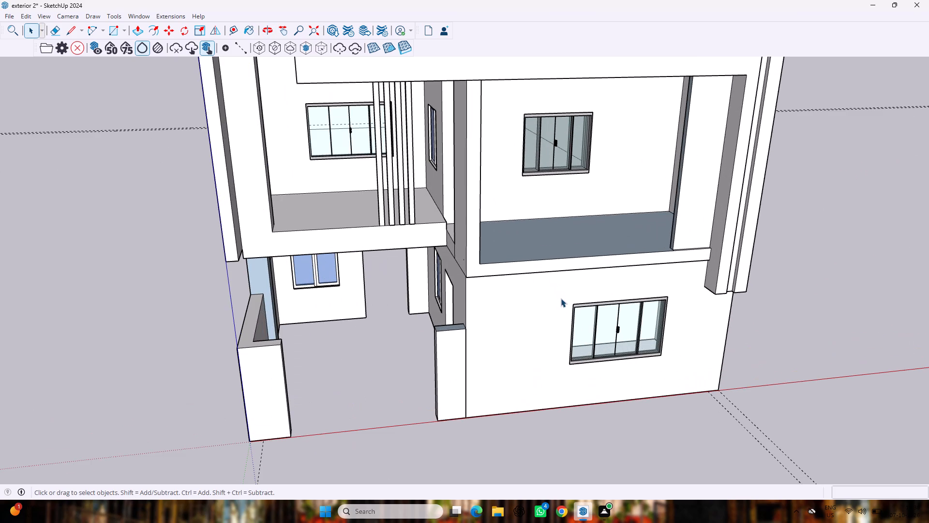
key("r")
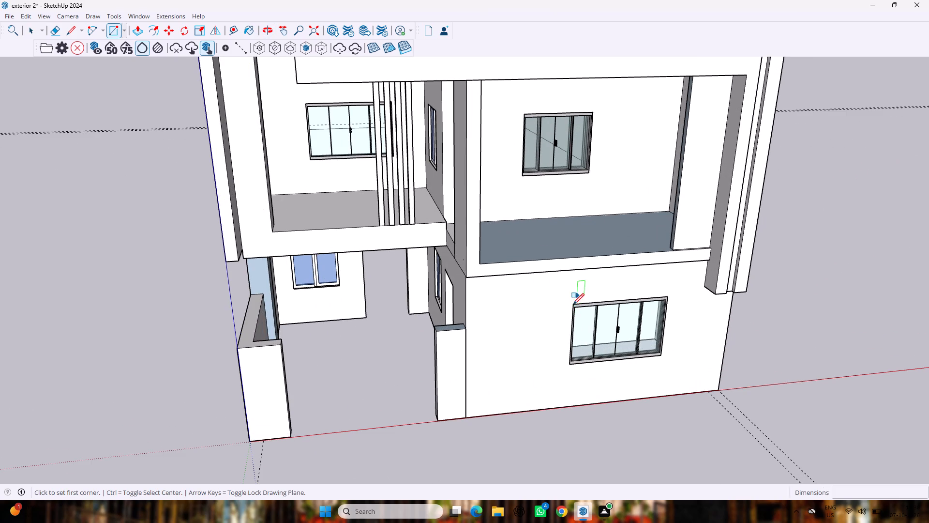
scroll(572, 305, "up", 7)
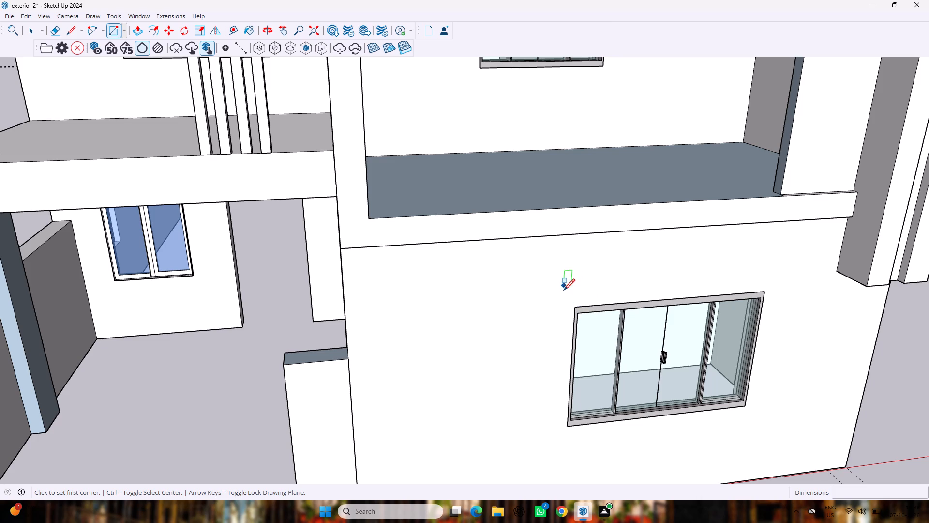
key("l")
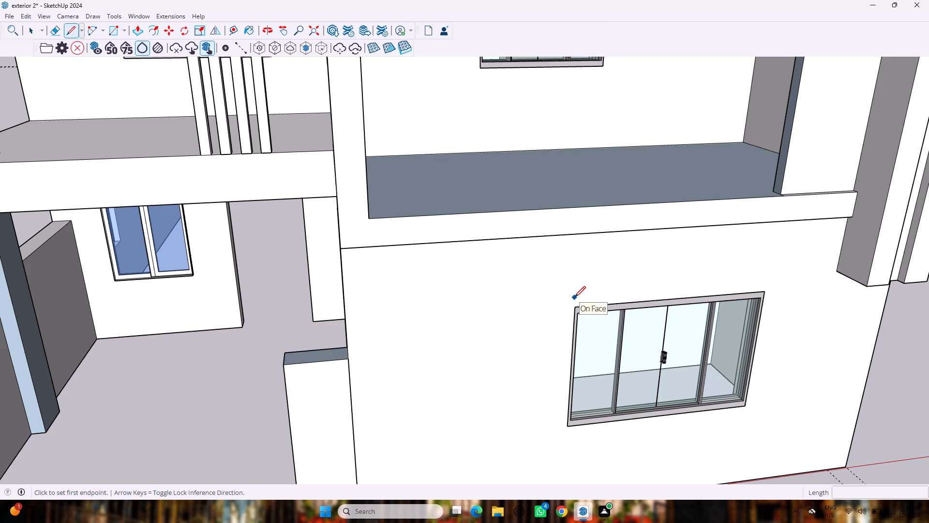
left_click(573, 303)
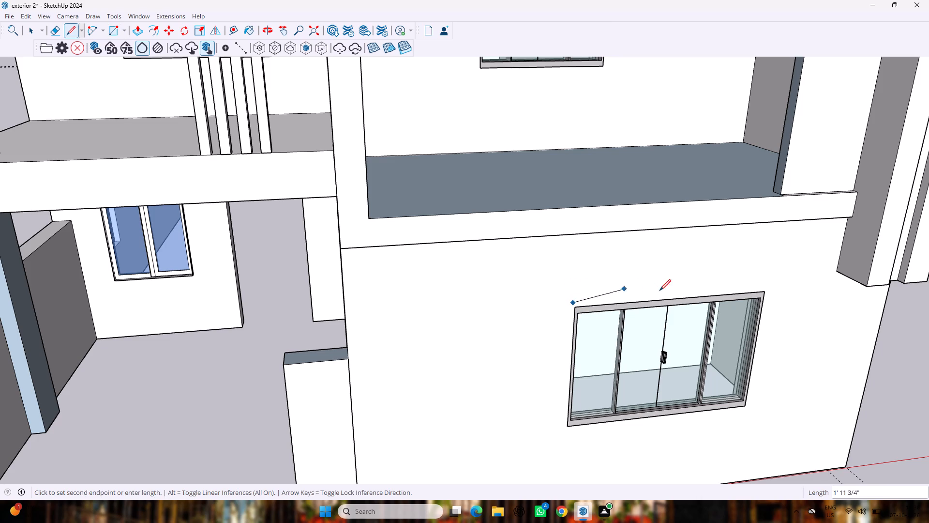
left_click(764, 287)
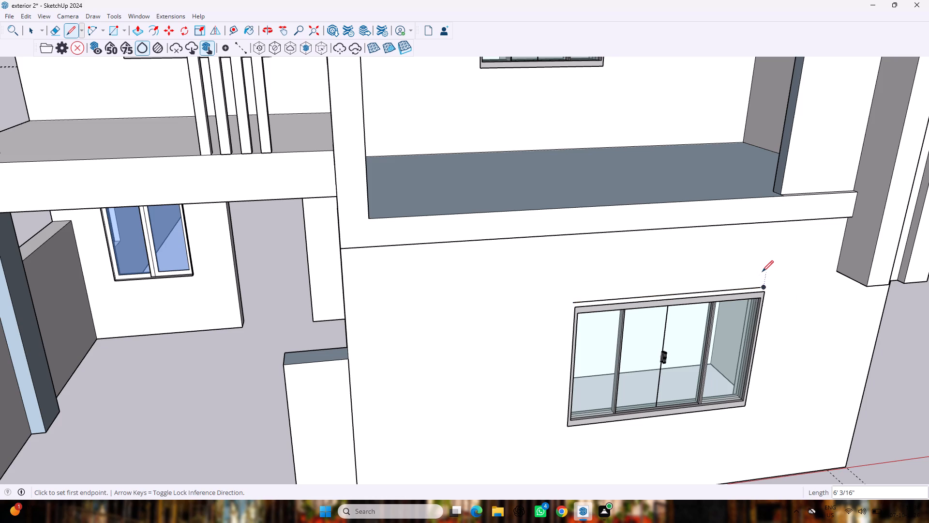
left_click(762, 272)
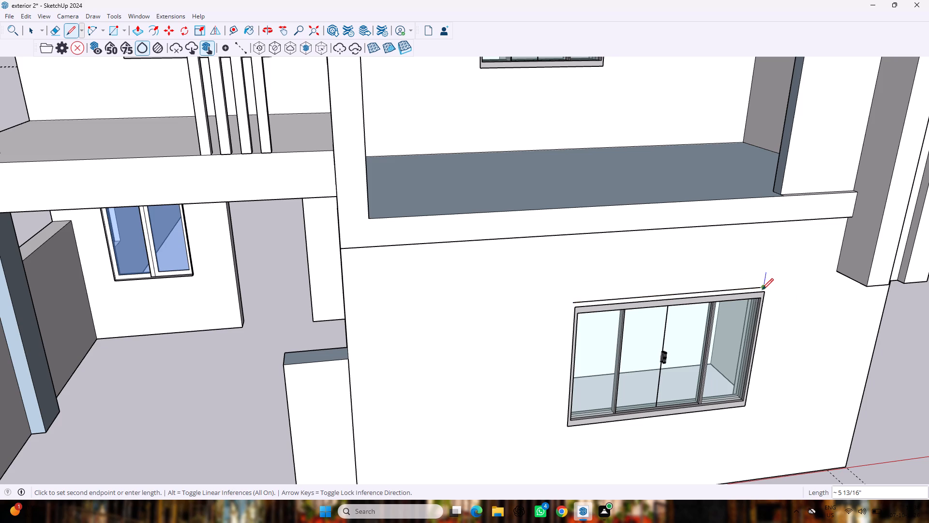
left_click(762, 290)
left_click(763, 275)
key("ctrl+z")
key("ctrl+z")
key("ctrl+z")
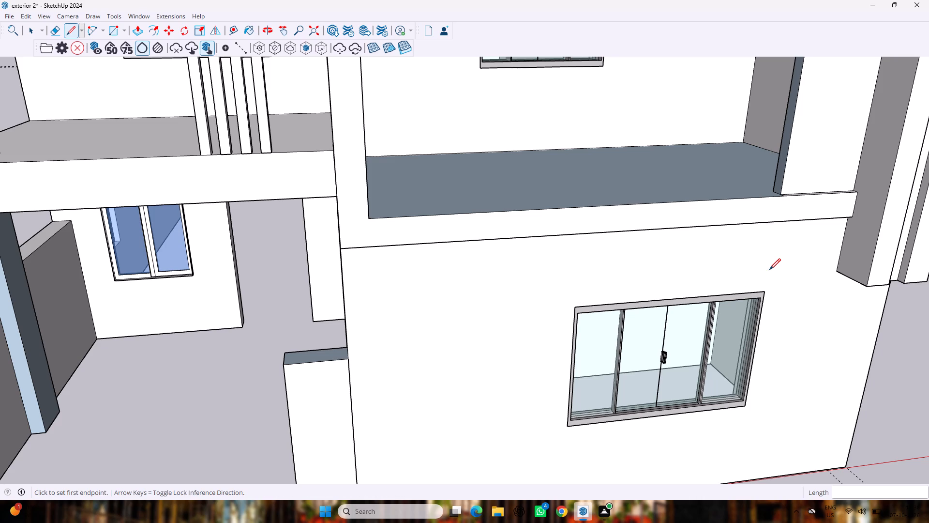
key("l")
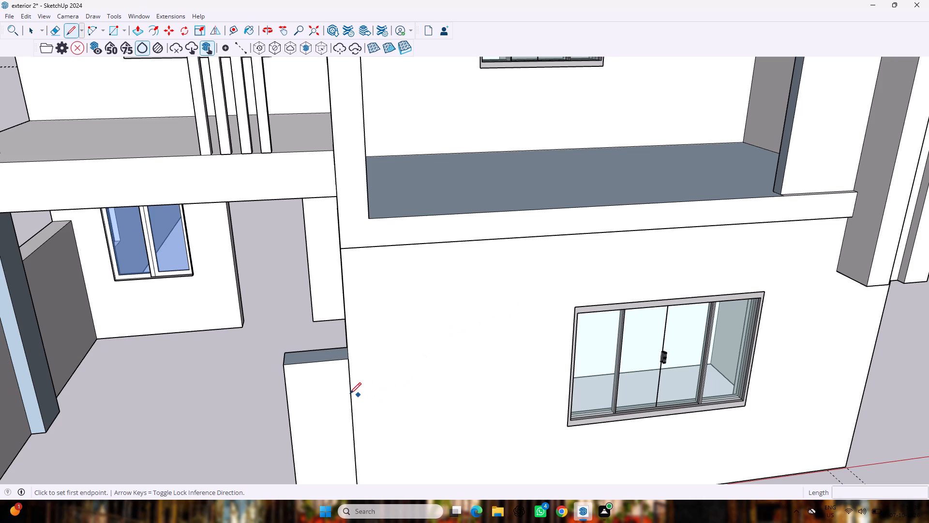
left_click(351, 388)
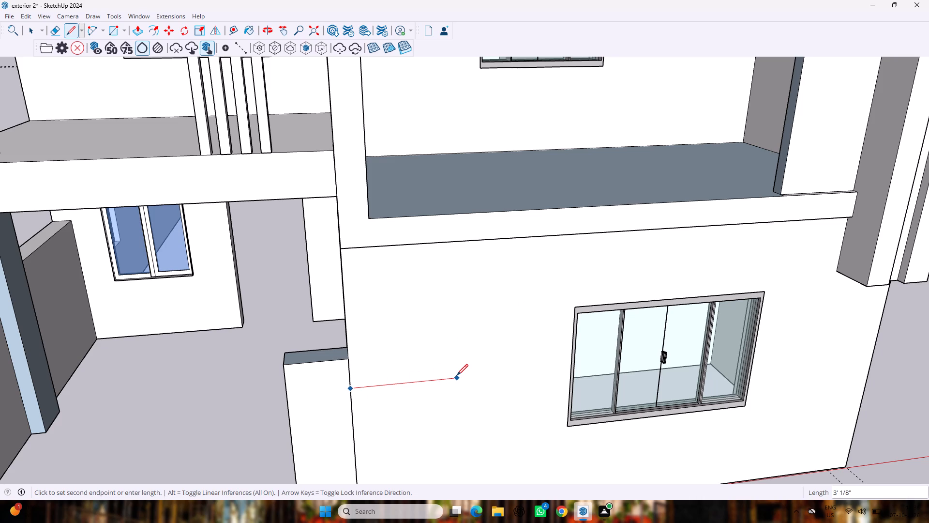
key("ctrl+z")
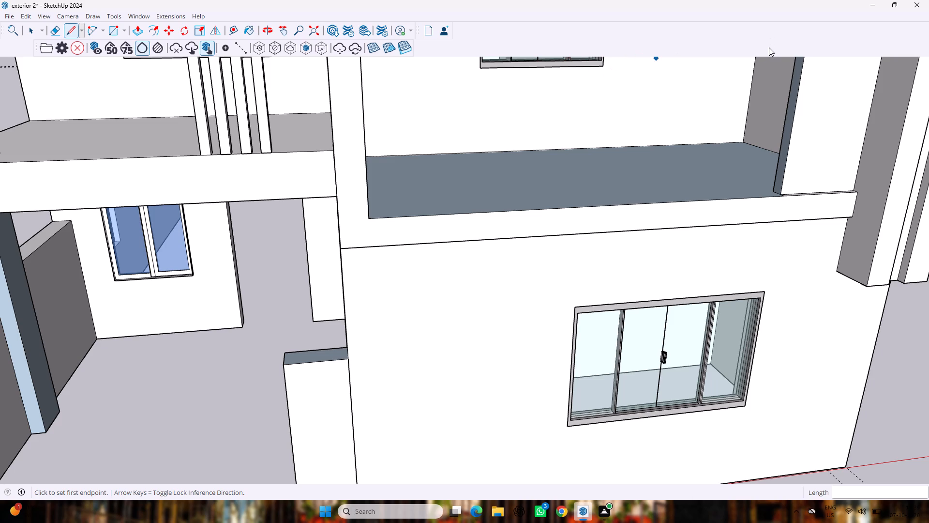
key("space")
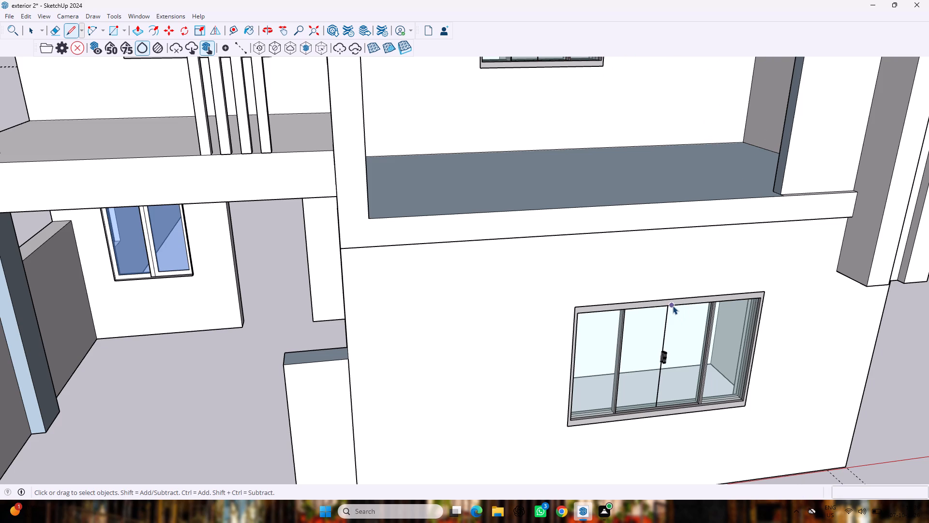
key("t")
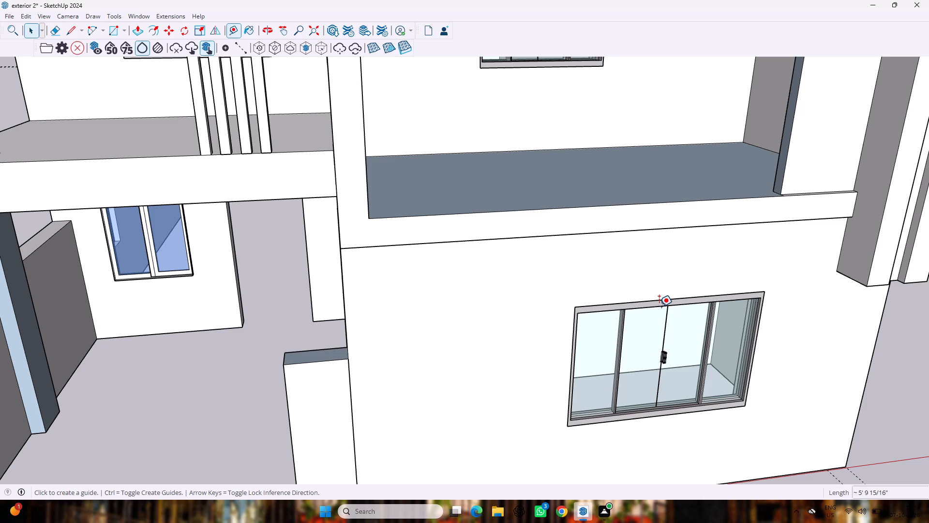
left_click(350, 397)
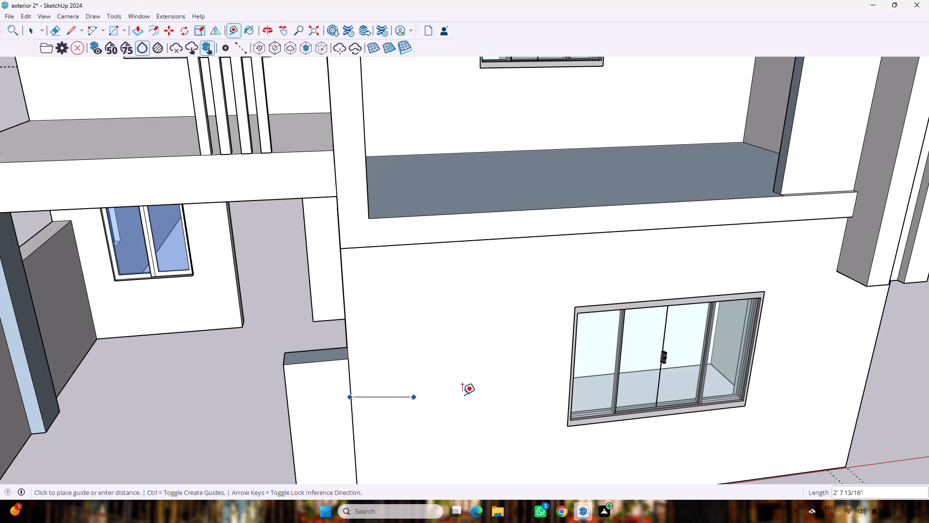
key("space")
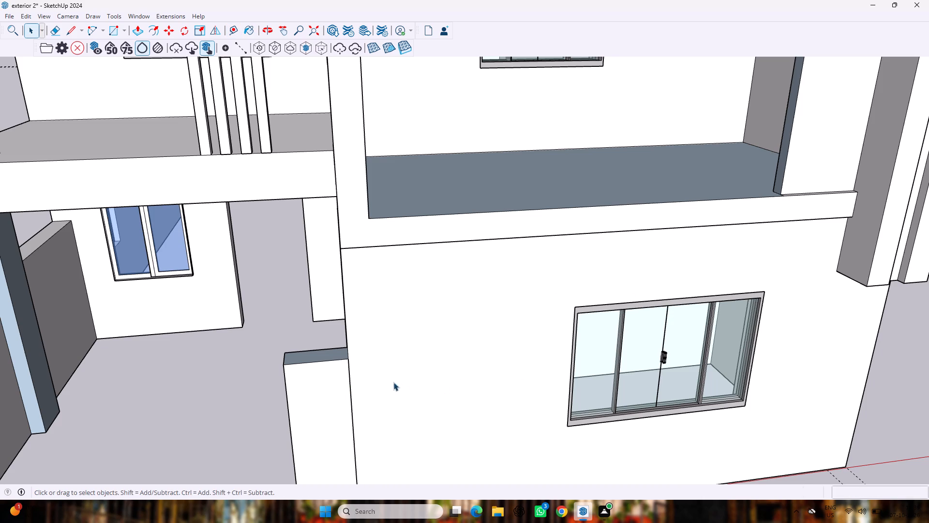
Place guides on the ground-floor front wall about 5' 8 5/8" from its entrance-side edge and 1' 1 1/2" below its upper edge.
key("t")
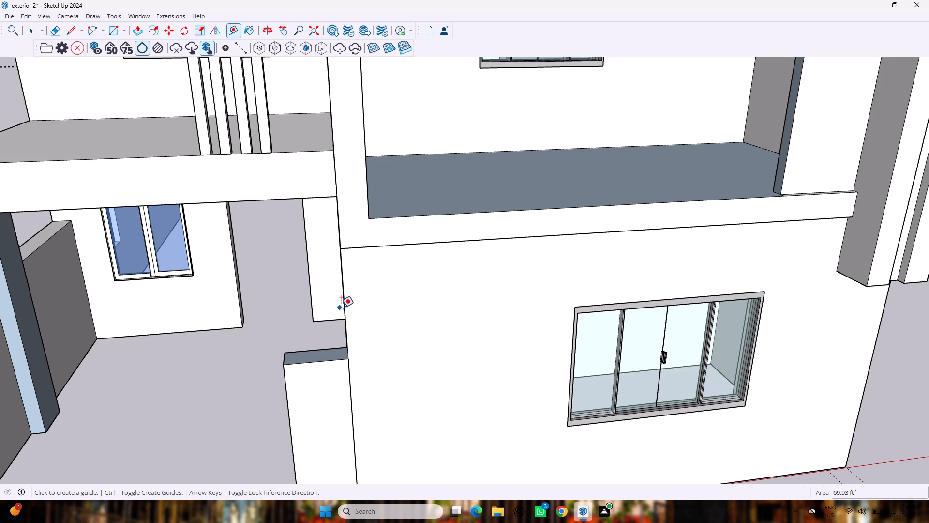
left_click(344, 307)
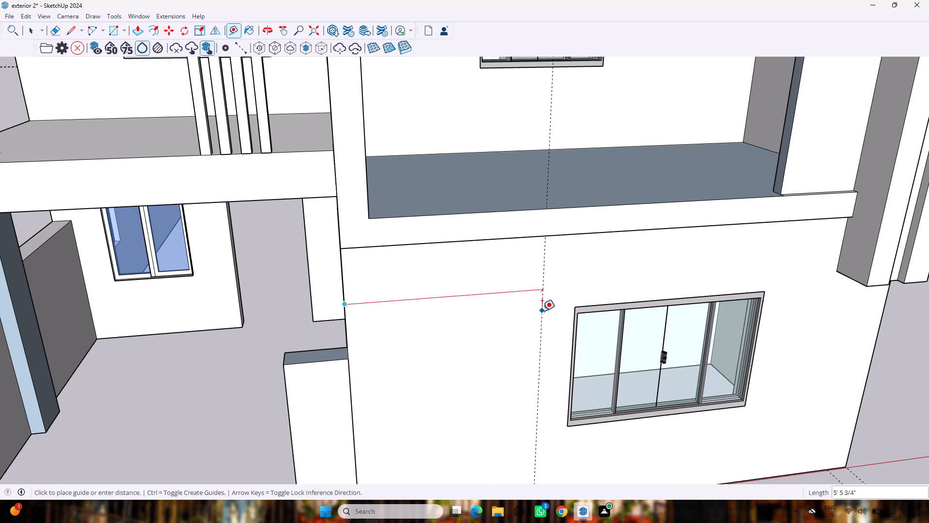
left_click(550, 310)
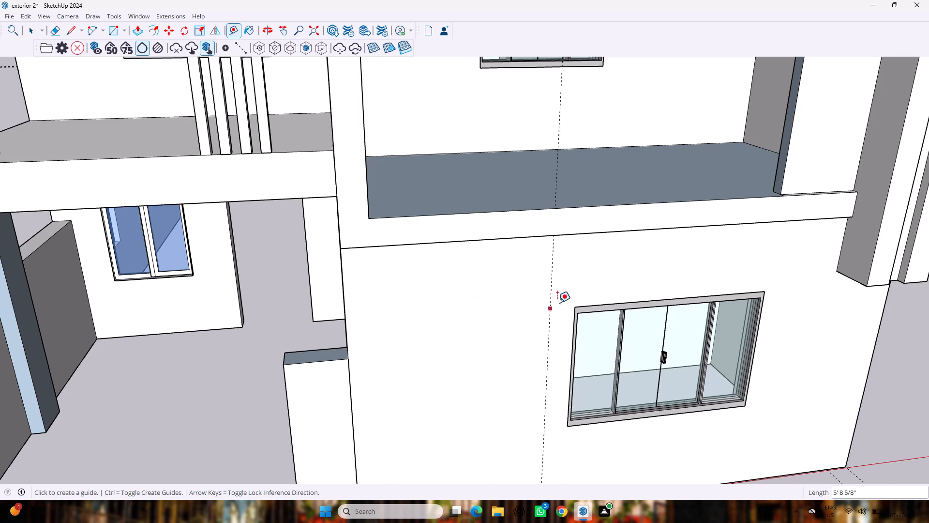
left_click(622, 233)
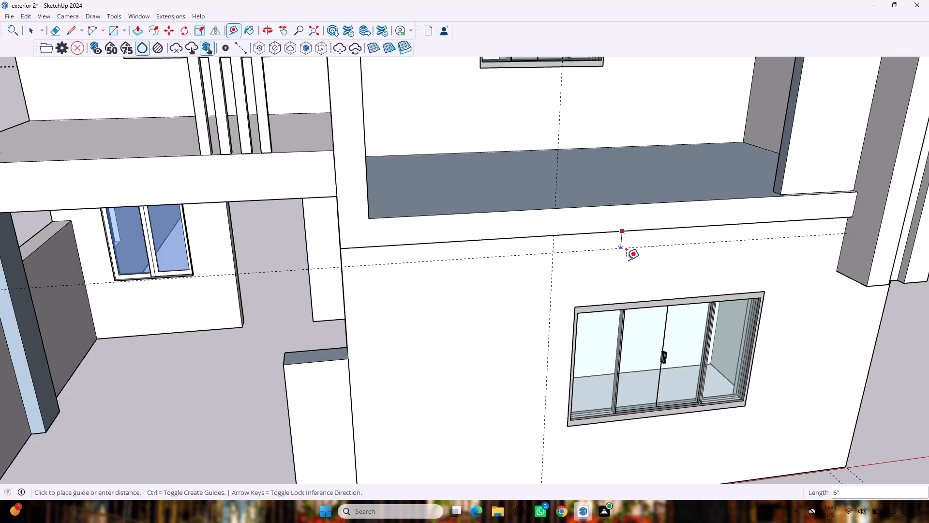
left_click(632, 266)
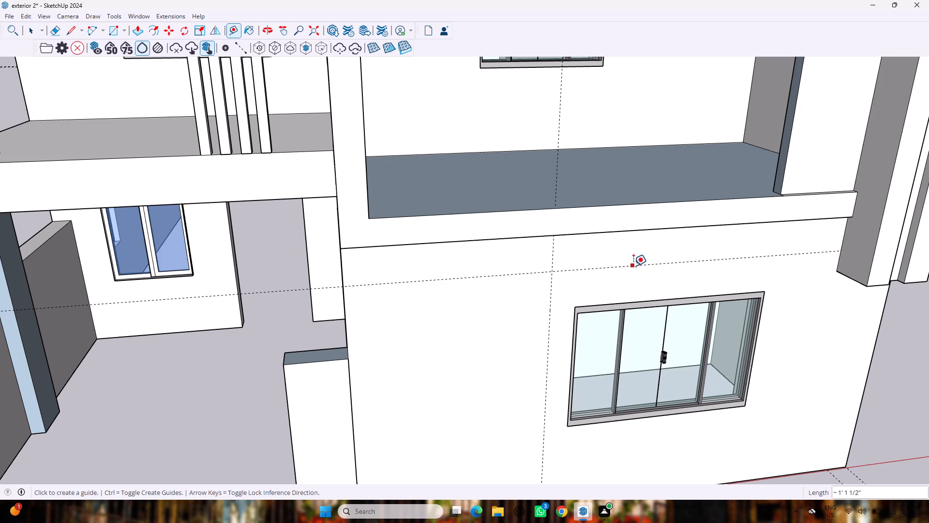
Place guides on the same wall about 3' 7 7/16" from its outer edge and 2' 3 1/4" above its base.
left_click(881, 330)
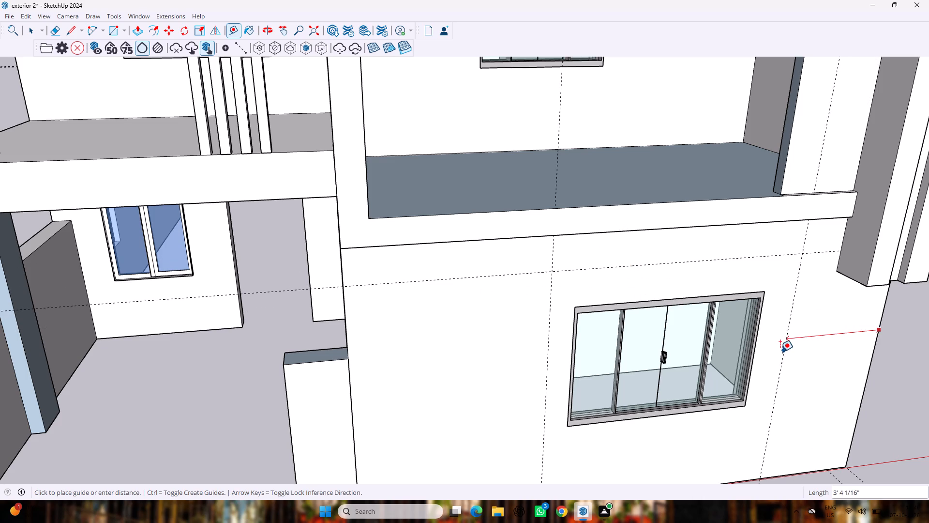
left_click(775, 354)
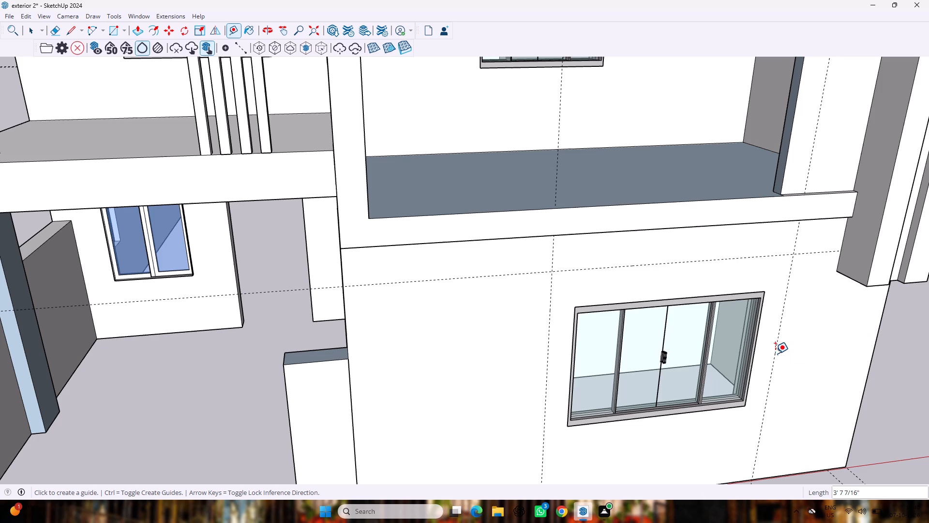
scroll(722, 450, "down", 8)
scroll(706, 463, "up", 3)
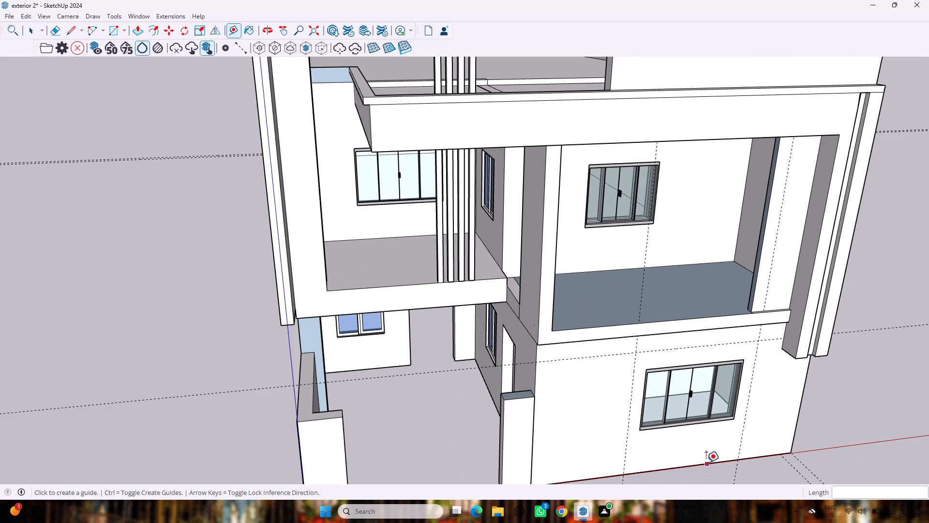
scroll(706, 462, "up", 1)
left_click(696, 466)
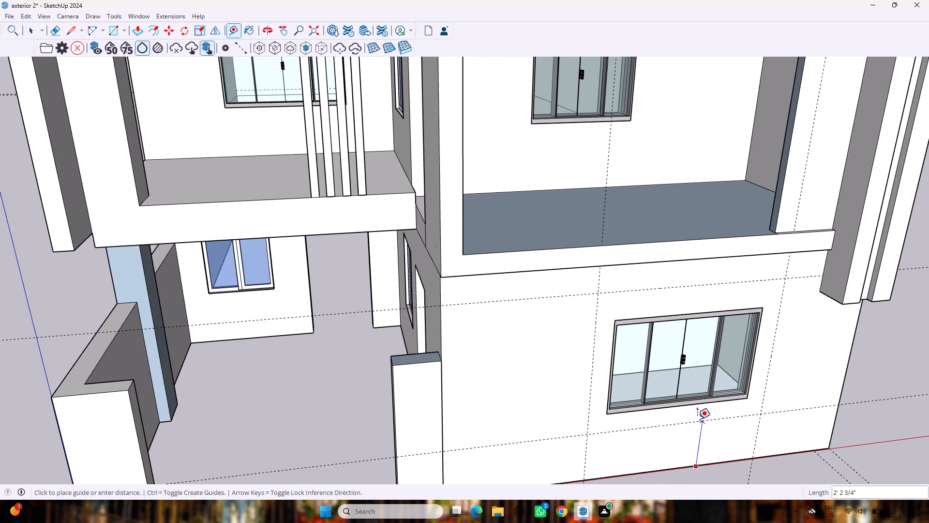
left_click(697, 418)
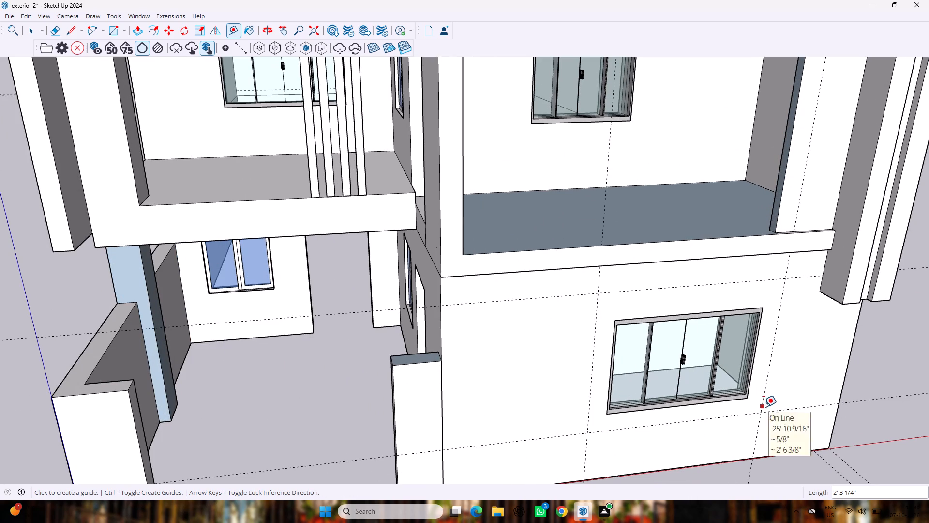
Draw the entrance-side, lower and upper edges of the front window's surround along the guides, about 5' 10" tall and 7' 6" wide.
key("space")
key("l")
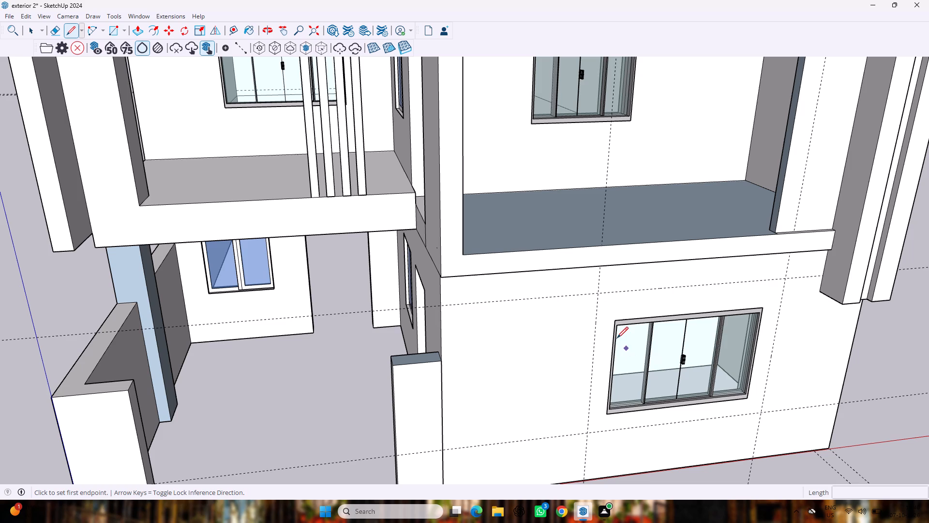
left_click(597, 296)
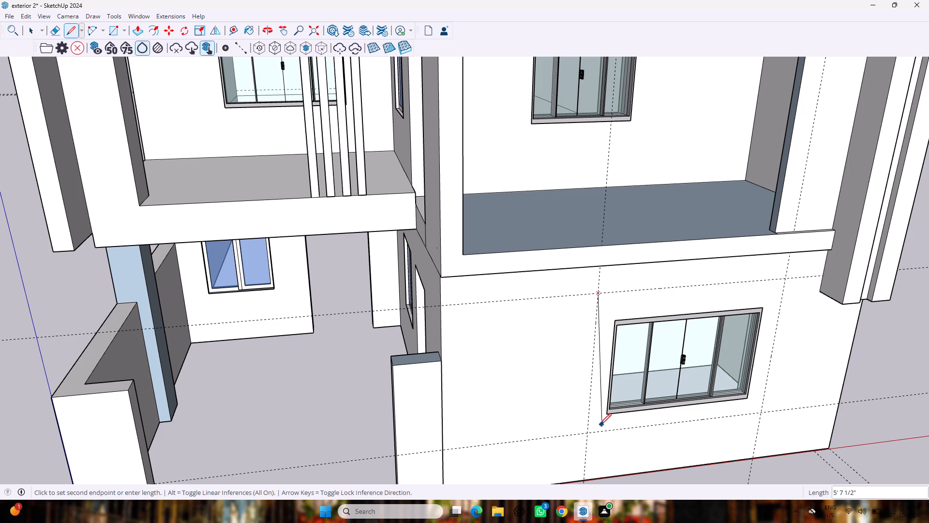
left_click(588, 435)
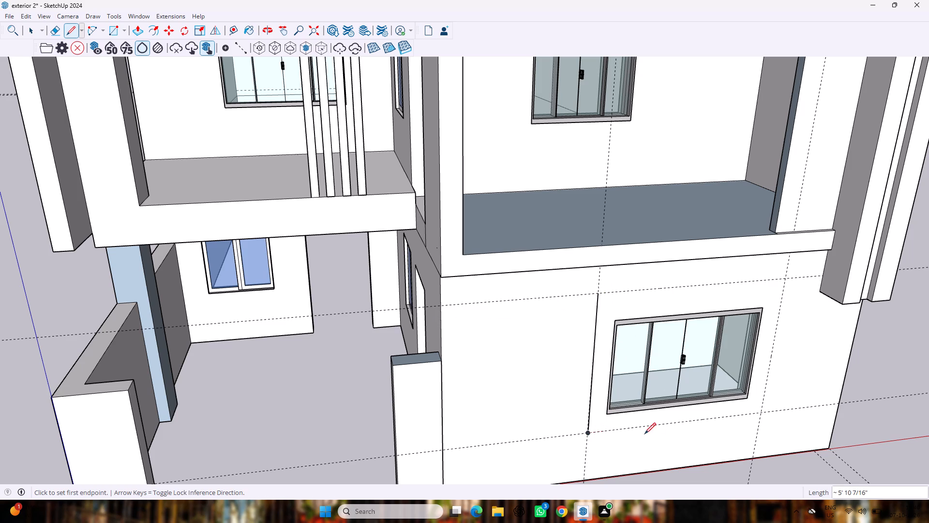
left_click(761, 415)
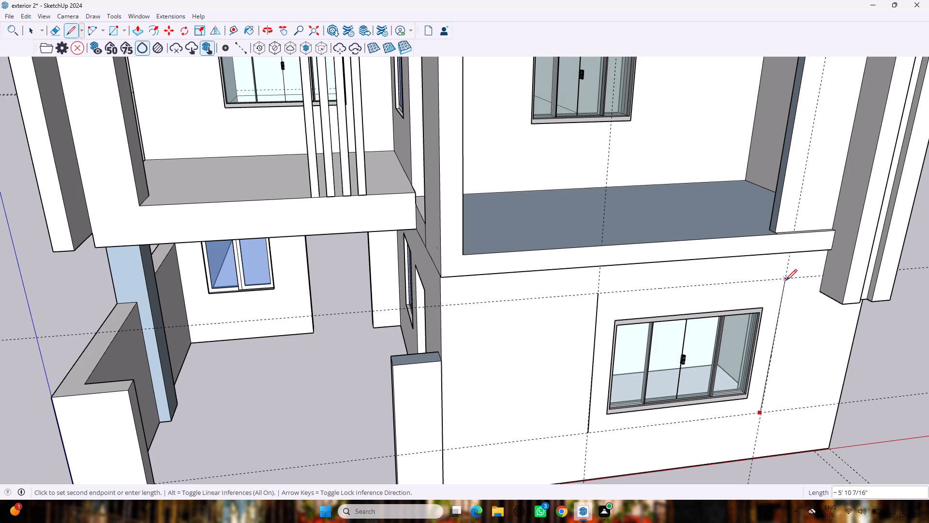
key("ctrl+z")
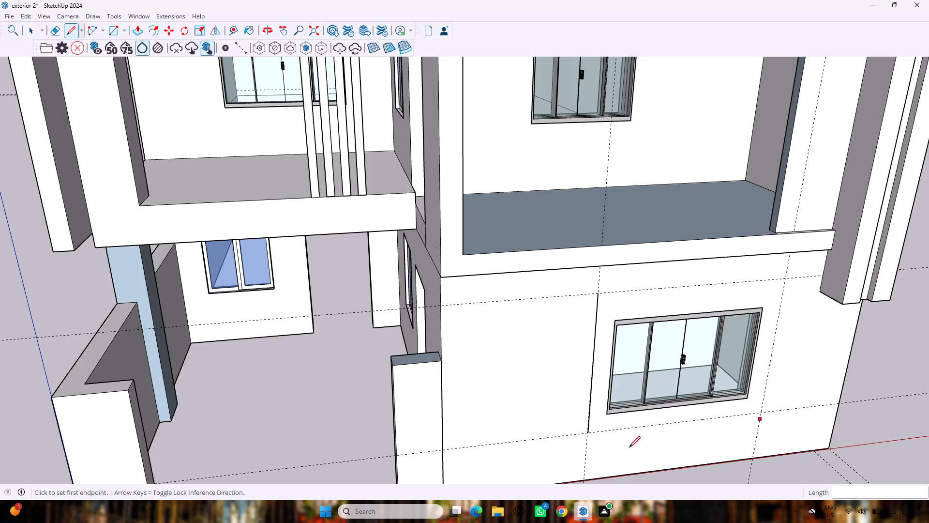
left_click(587, 433)
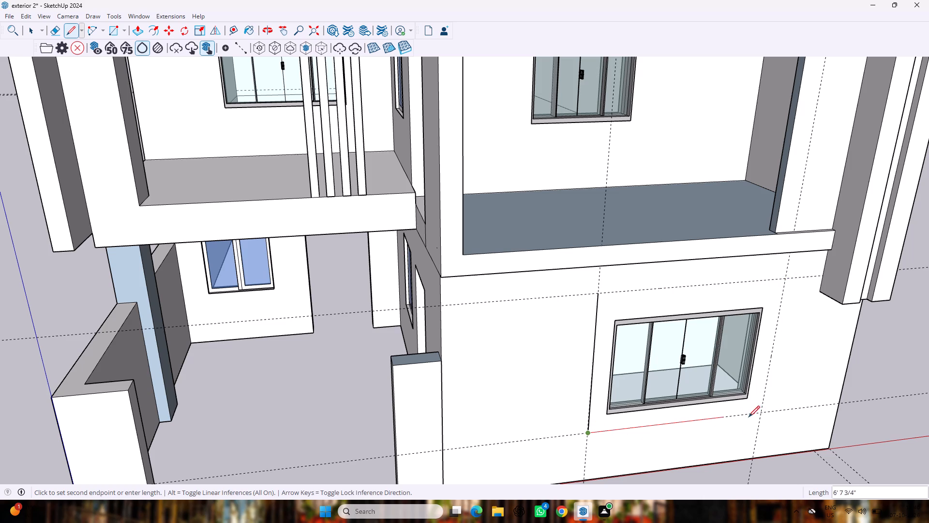
left_click(762, 414)
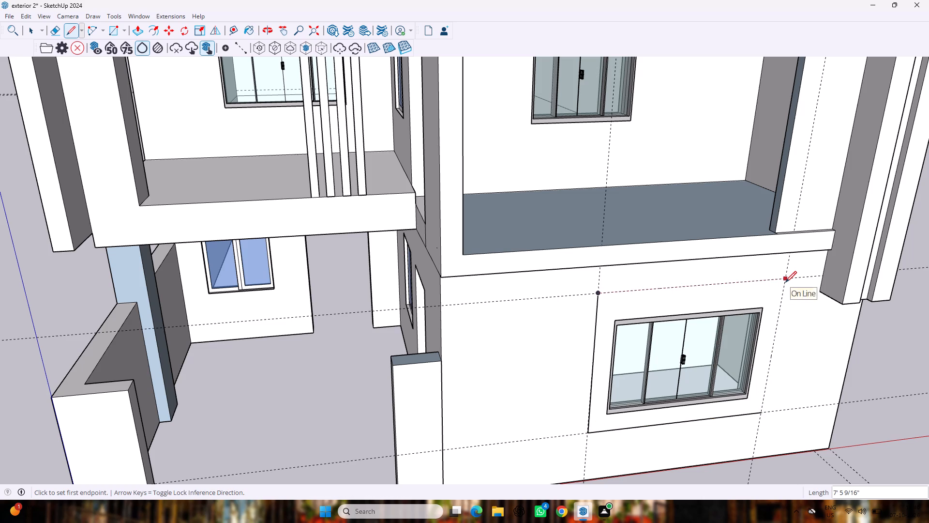
scroll(778, 275, "up", 3)
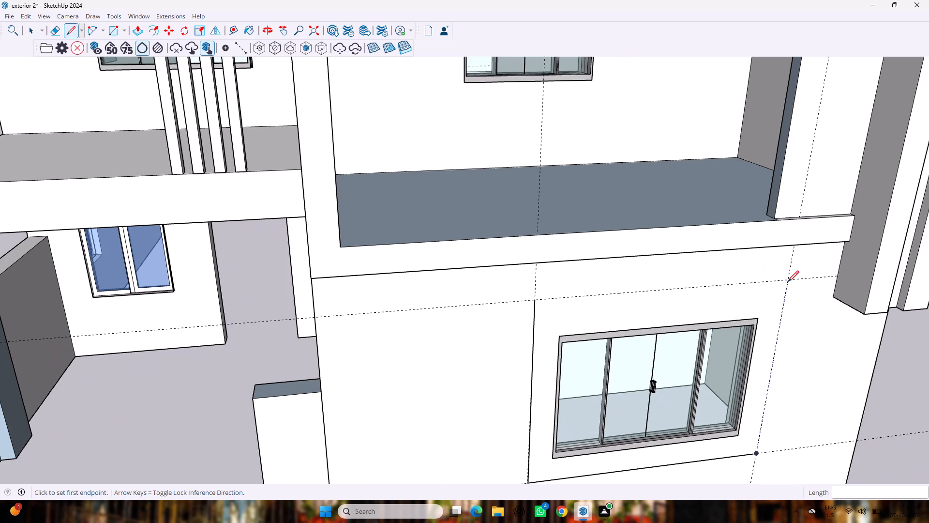
left_click(787, 282)
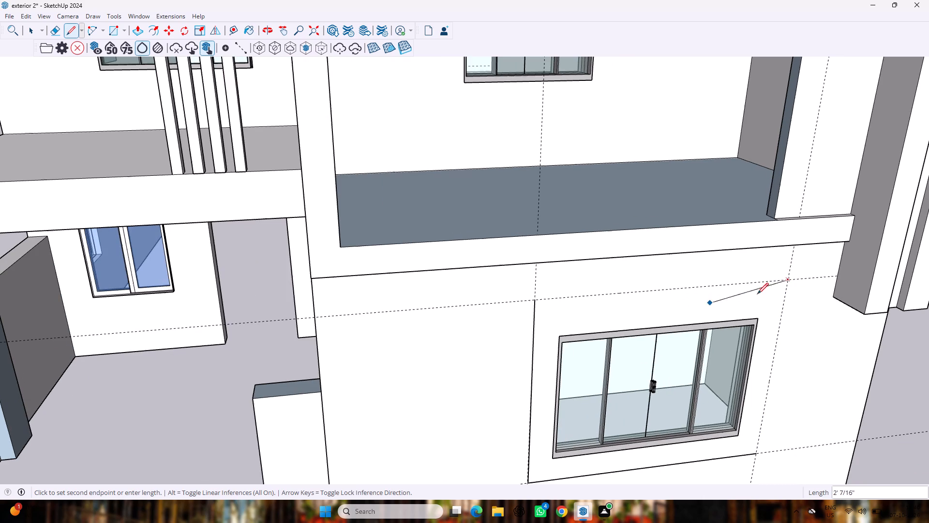
left_click(536, 301)
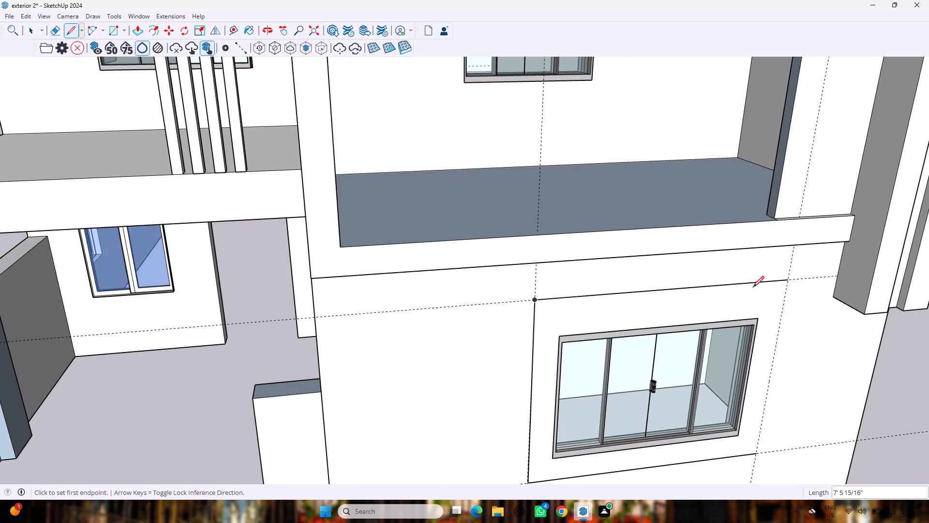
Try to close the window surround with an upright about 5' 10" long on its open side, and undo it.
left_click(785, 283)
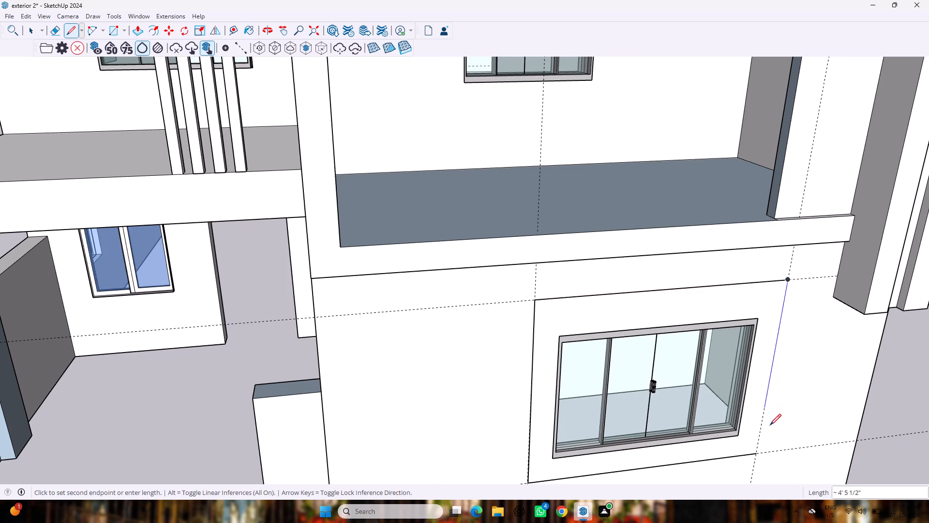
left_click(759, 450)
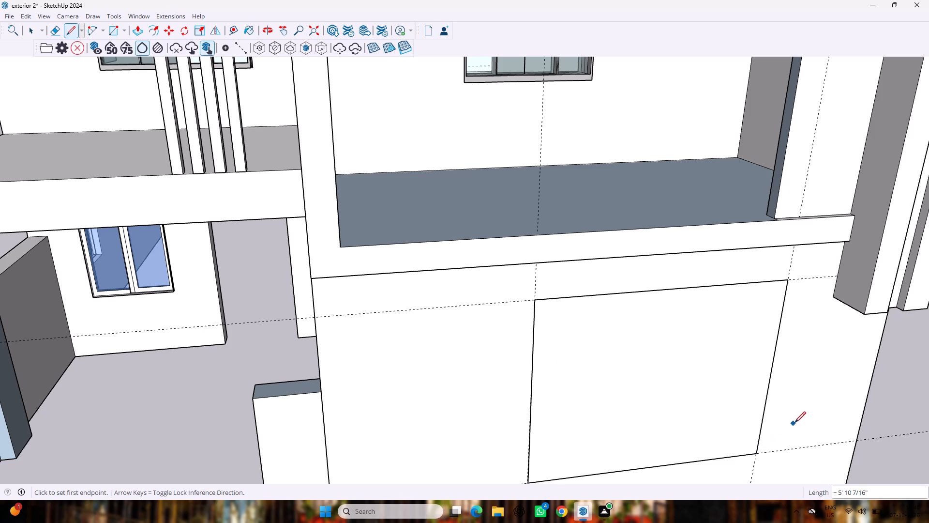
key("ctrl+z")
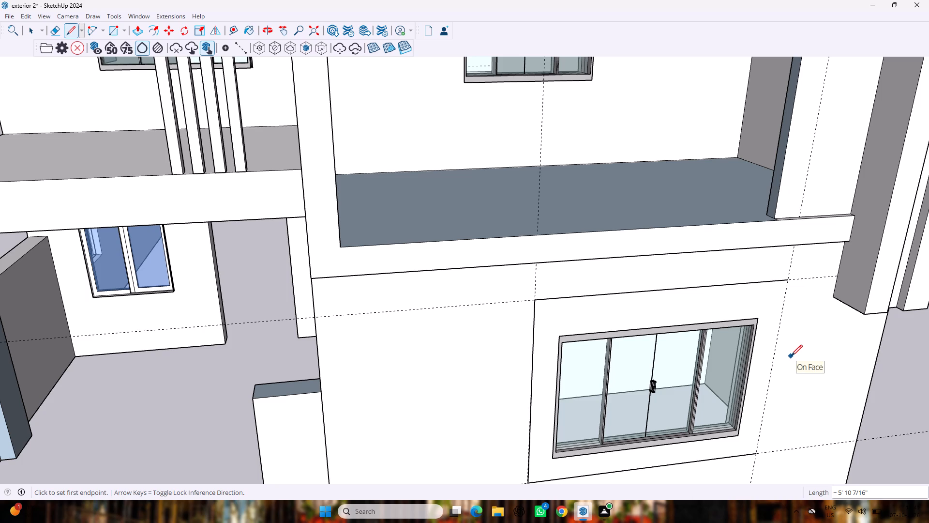
Erase the four construction guides around the ground-floor front window.
key("space")
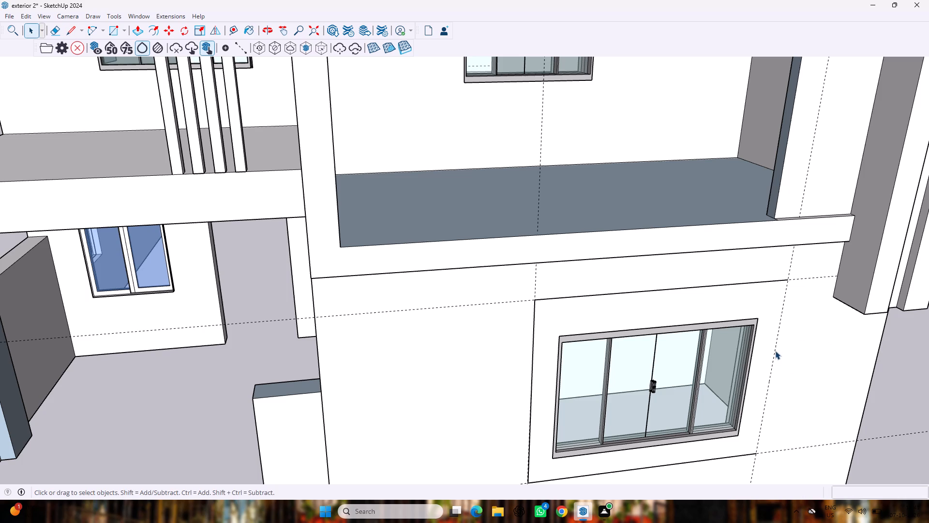
left_click_drag(775, 351, 770, 364)
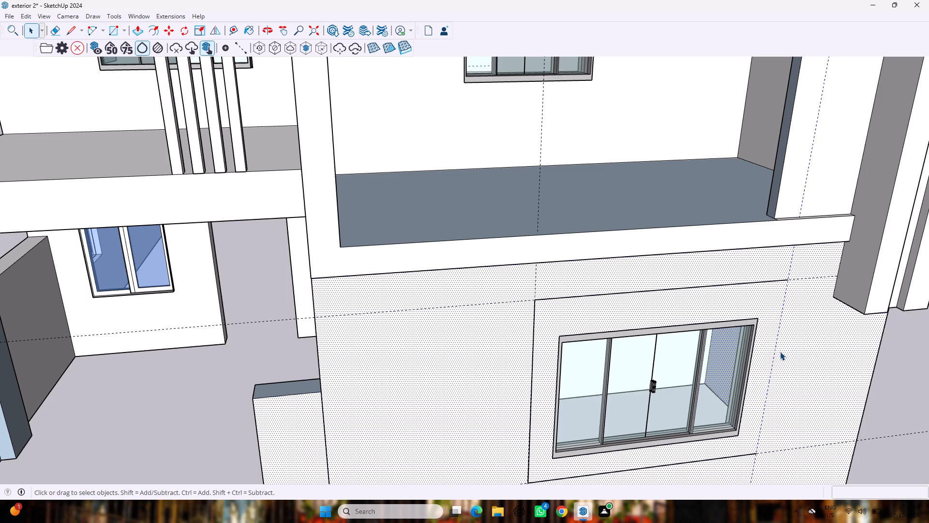
left_click(922, 356)
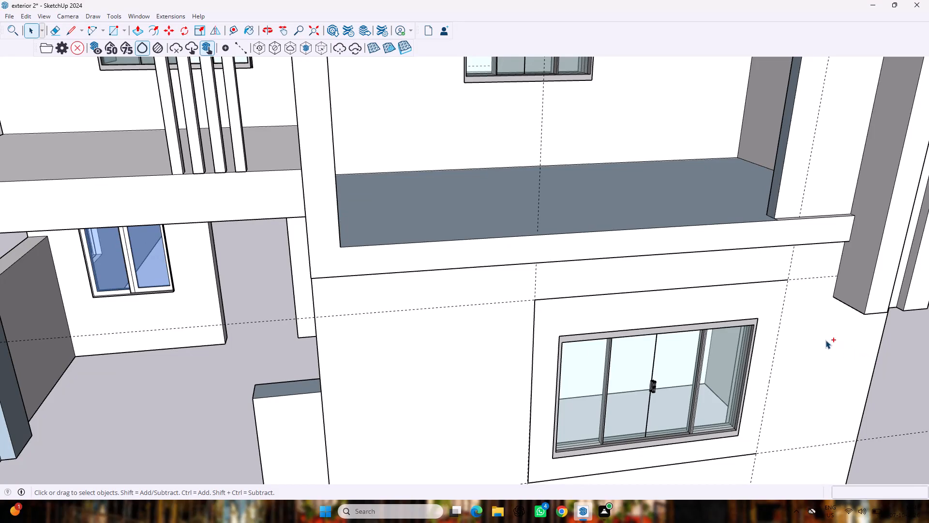
left_click(779, 323)
left_click(928, 347)
key("e")
left_click_drag(790, 339, 775, 332)
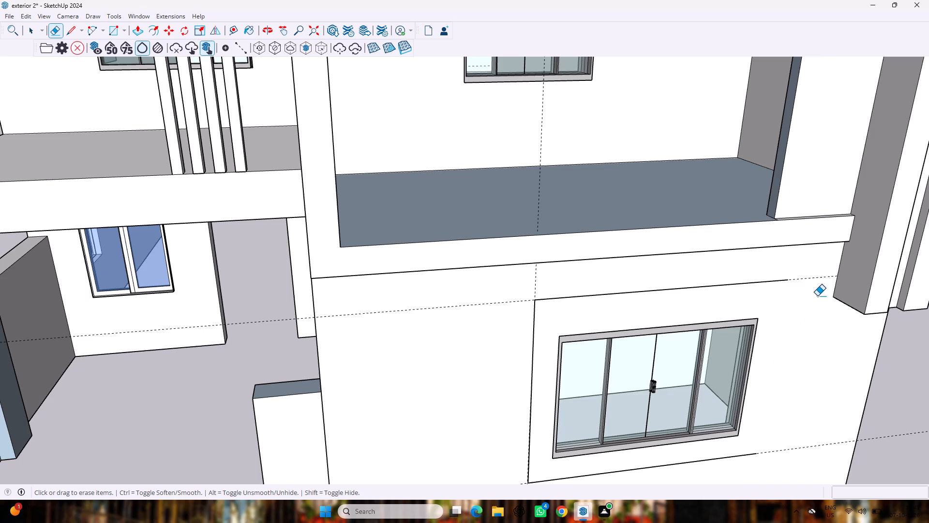
left_click_drag(817, 273, 821, 295)
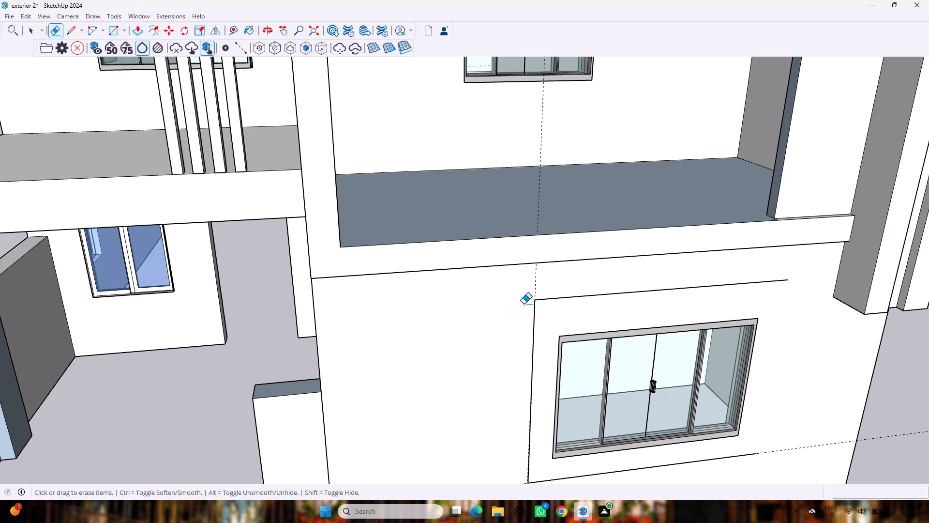
left_click_drag(532, 286, 551, 282)
left_click_drag(834, 431, 839, 452)
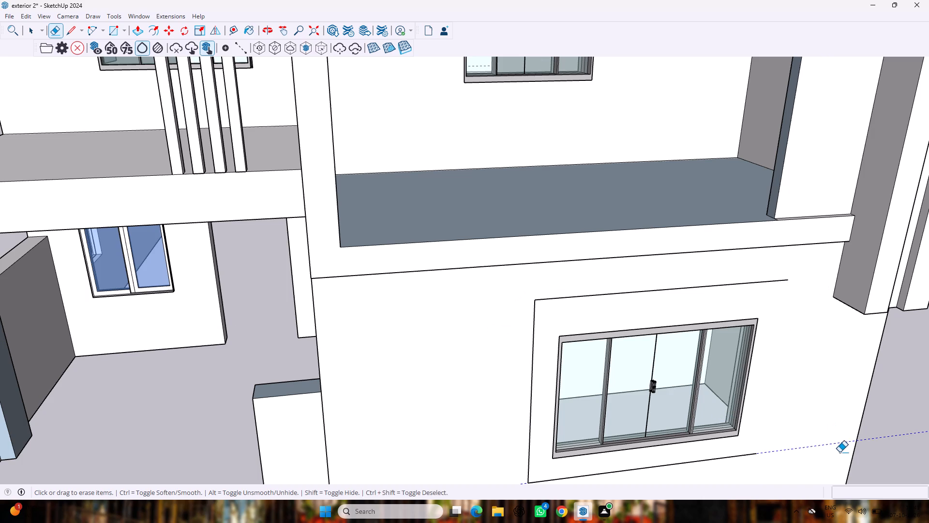
left_click_drag(839, 452, 839, 455)
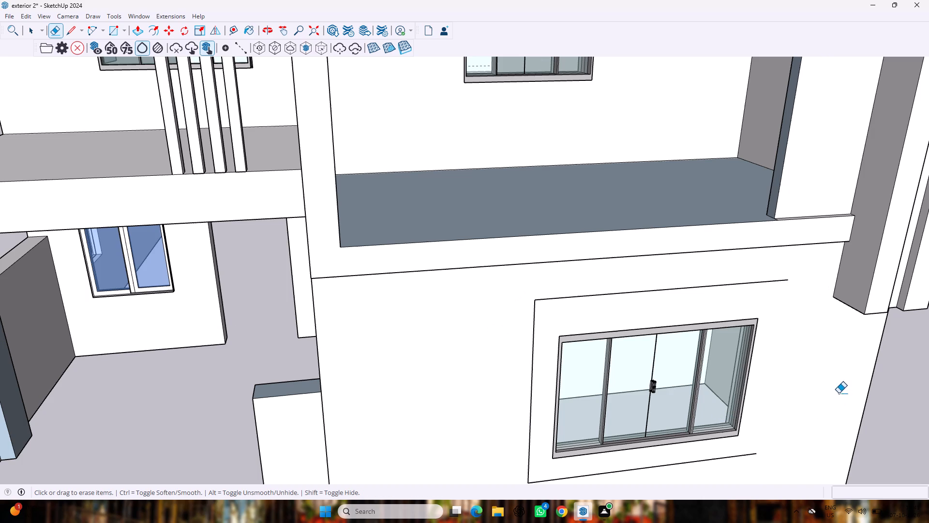
key("space")
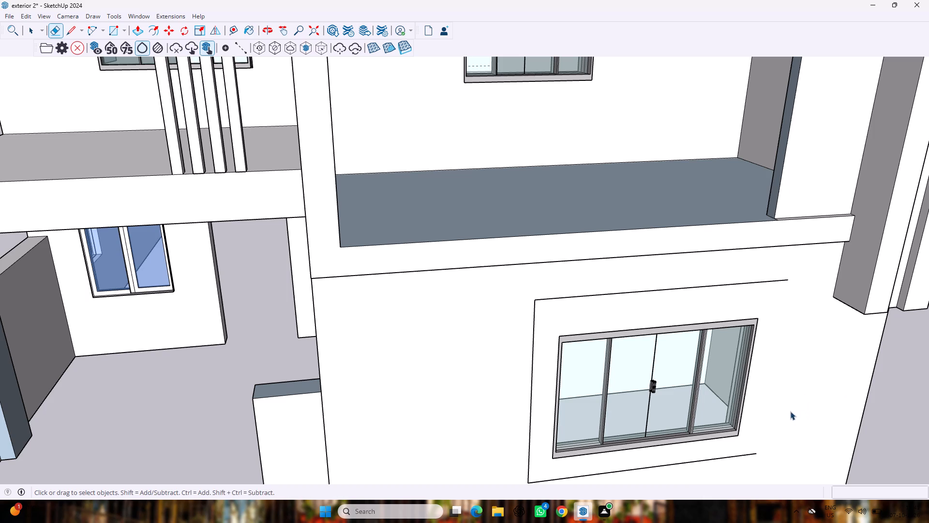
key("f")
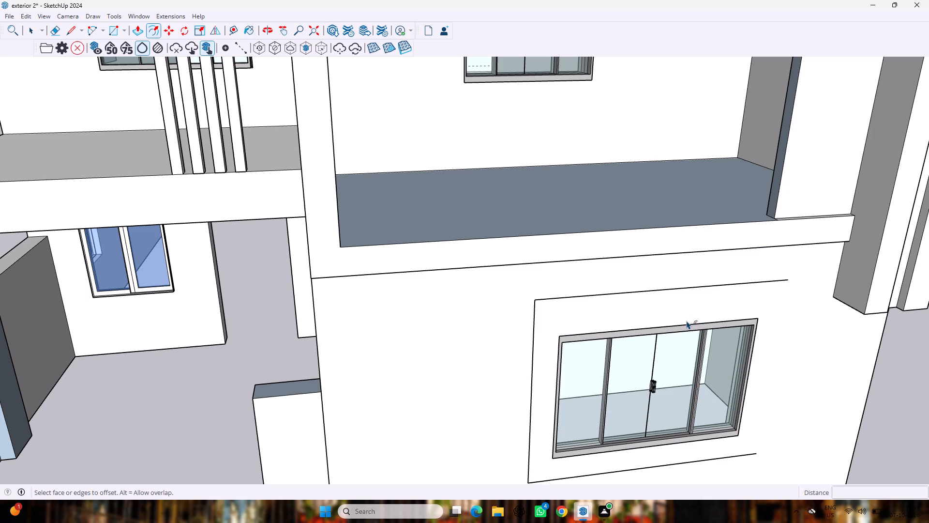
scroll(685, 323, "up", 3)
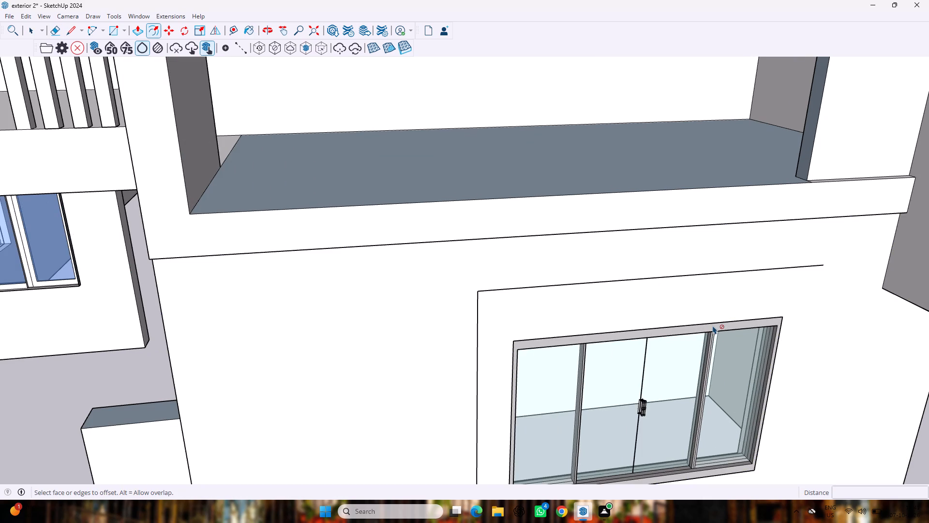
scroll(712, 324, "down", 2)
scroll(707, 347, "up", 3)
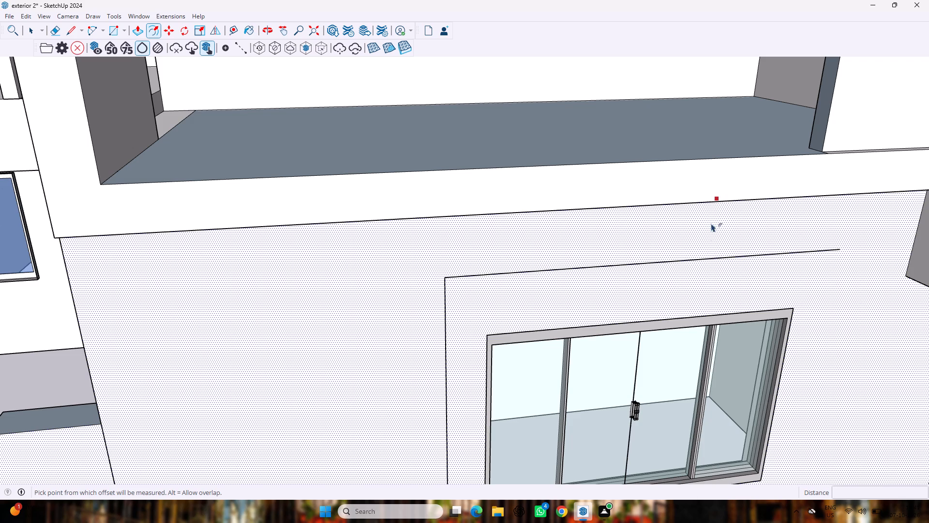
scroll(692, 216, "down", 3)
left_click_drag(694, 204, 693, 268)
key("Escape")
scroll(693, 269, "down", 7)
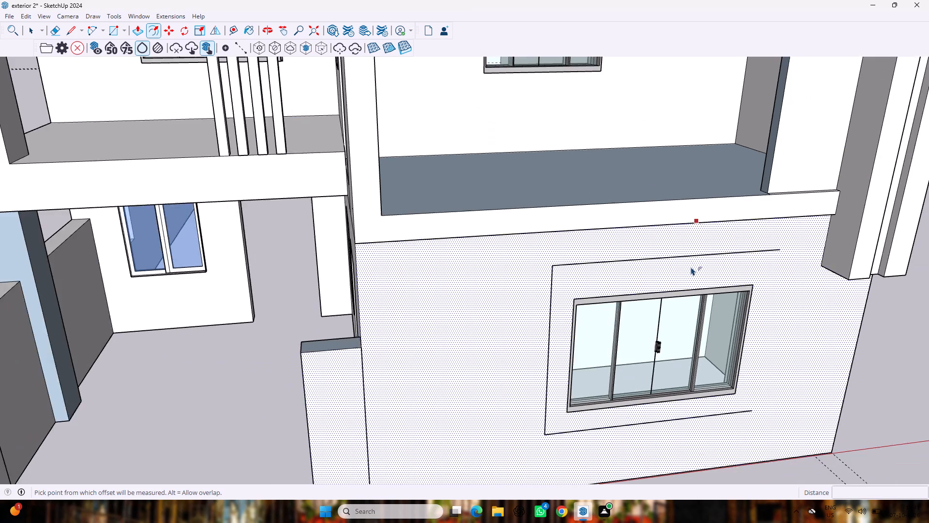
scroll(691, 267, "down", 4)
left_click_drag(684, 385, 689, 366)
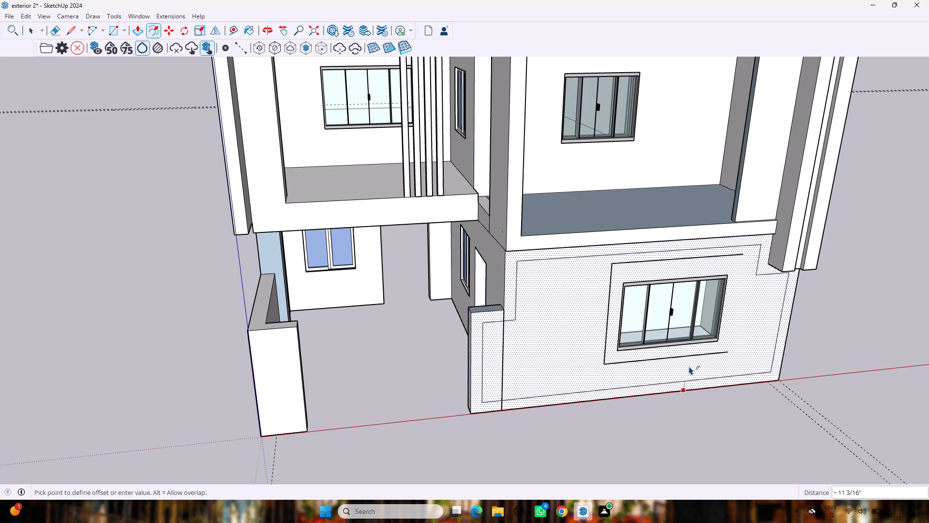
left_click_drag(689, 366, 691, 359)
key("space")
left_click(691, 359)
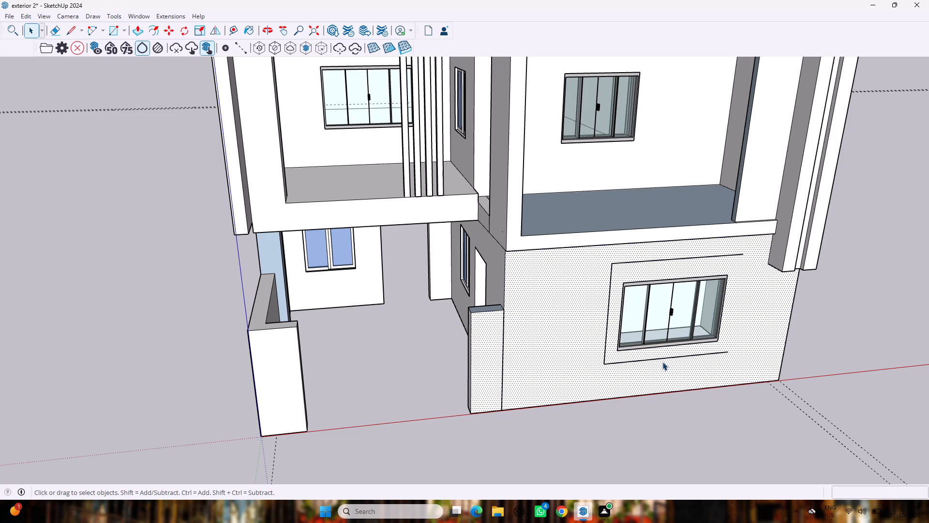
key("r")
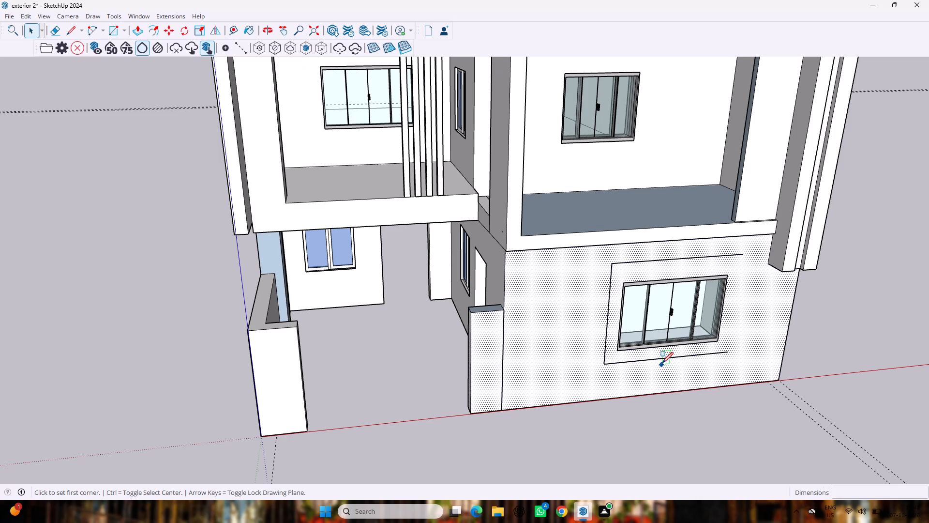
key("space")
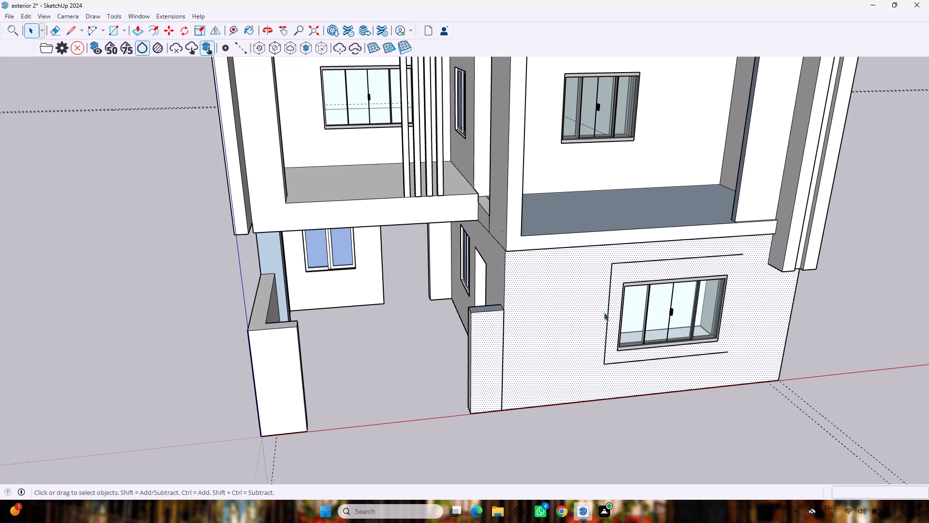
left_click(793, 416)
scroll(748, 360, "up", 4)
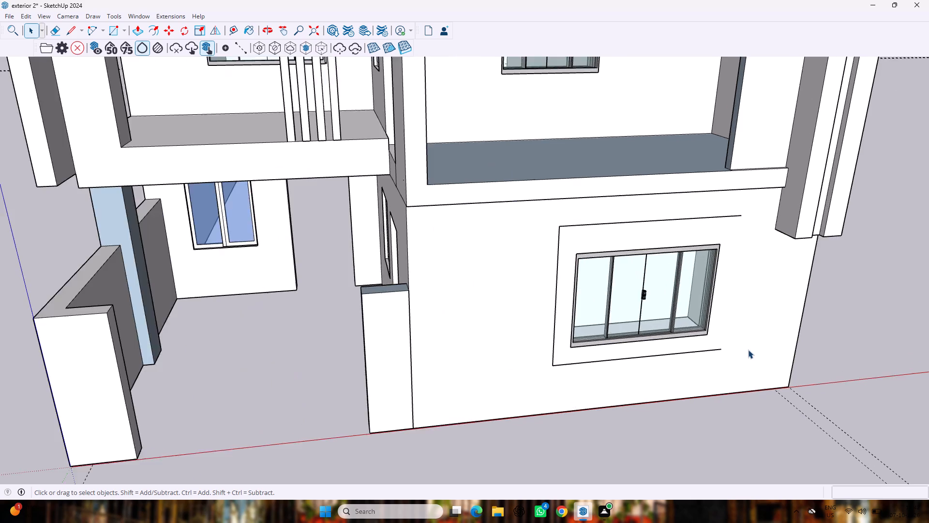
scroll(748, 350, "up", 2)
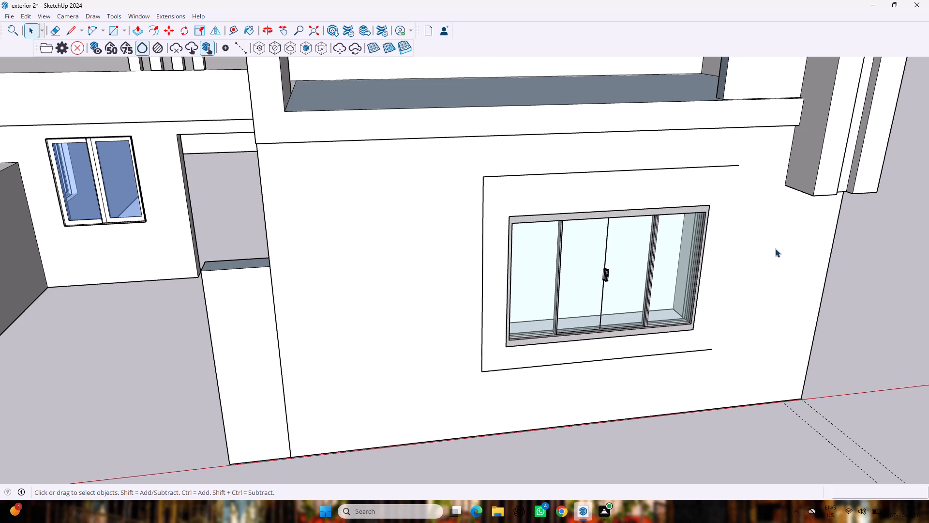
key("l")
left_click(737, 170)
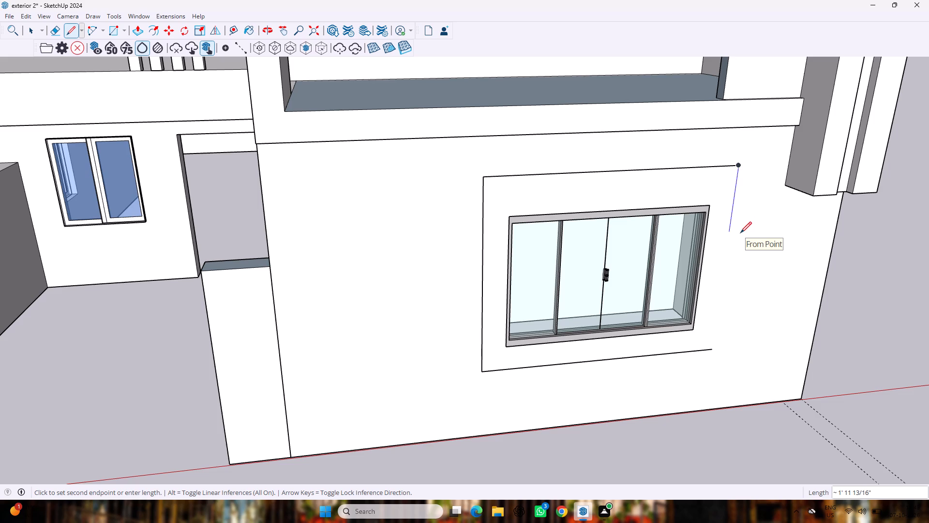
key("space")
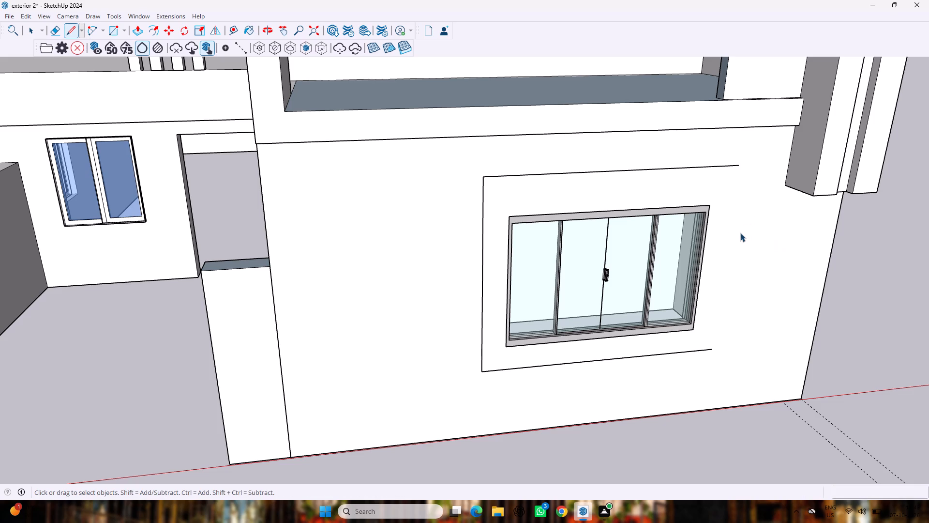
Close the window surround's open outer side with an upright about 5' 9 1/2" long and a joining segment about 1 3/16" long.
key("l")
scroll(714, 340, "up", 3)
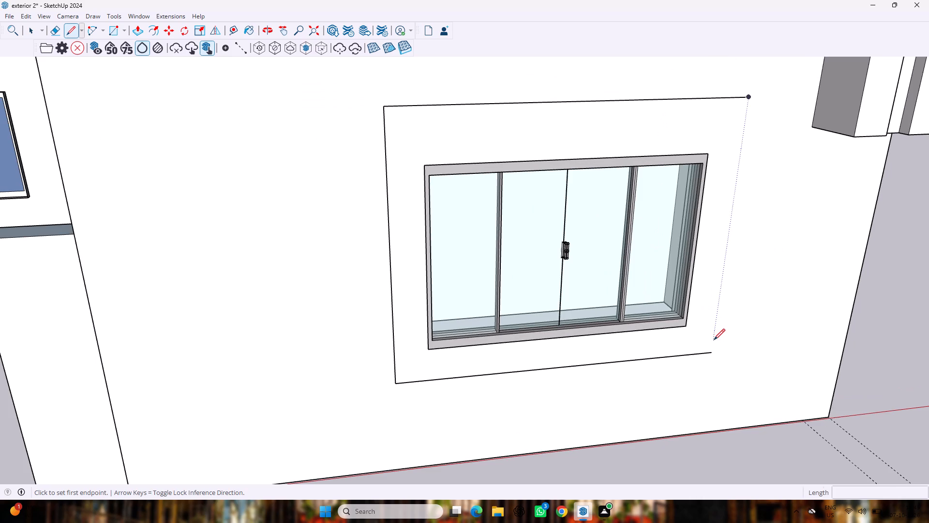
left_click(712, 352)
left_click(743, 101)
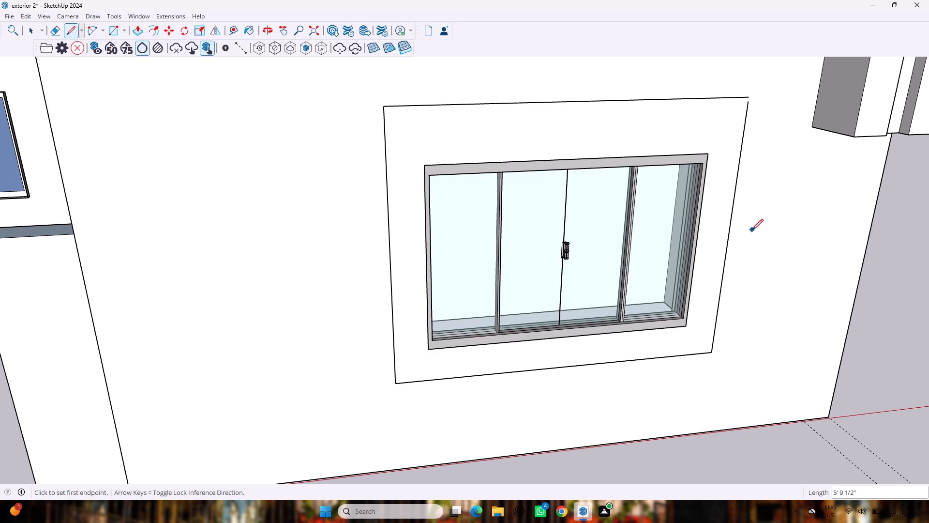
left_click(746, 104)
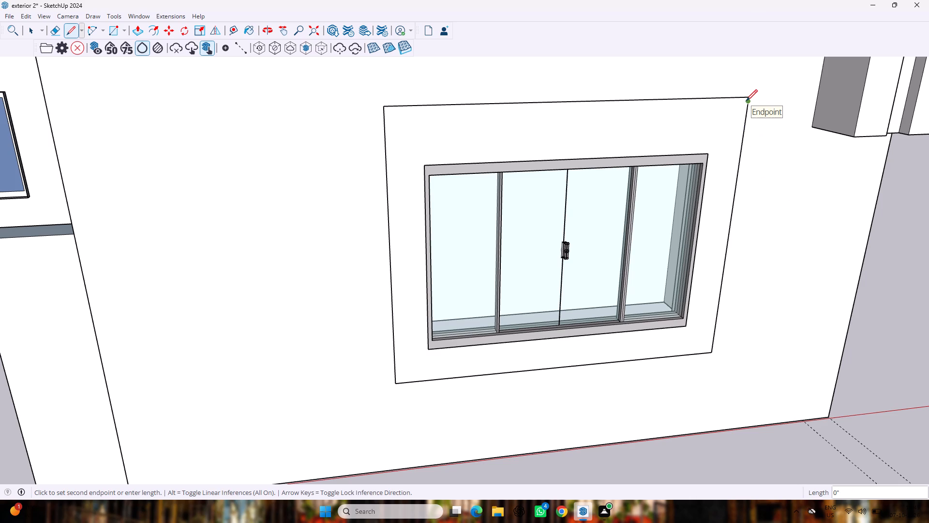
left_click(746, 99)
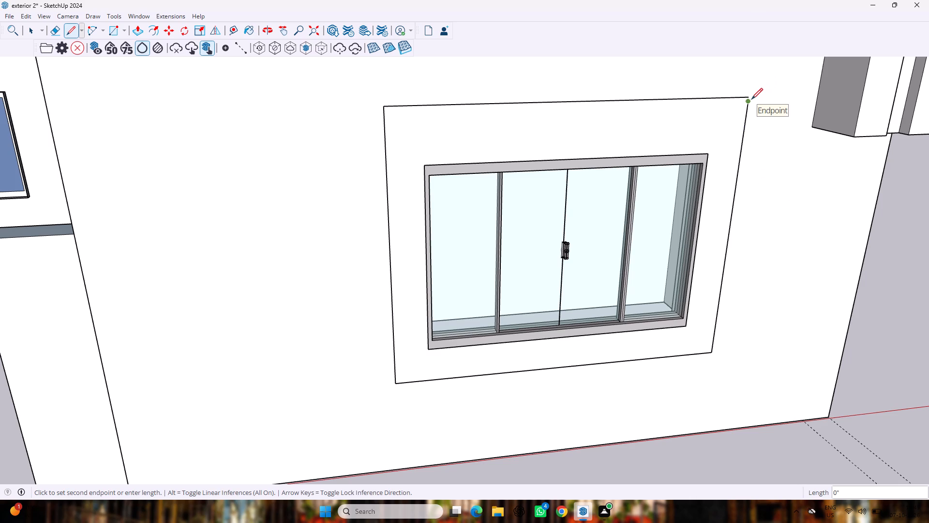
left_click(749, 98)
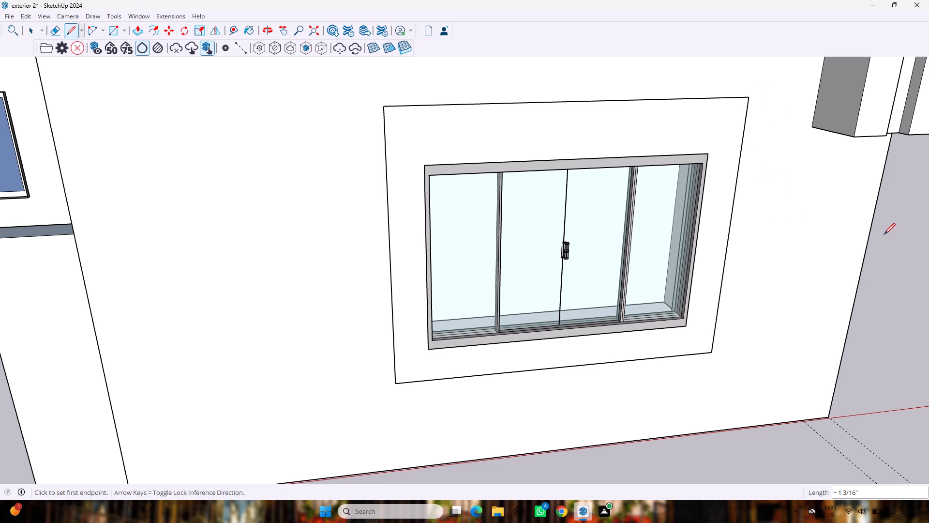
key("space")
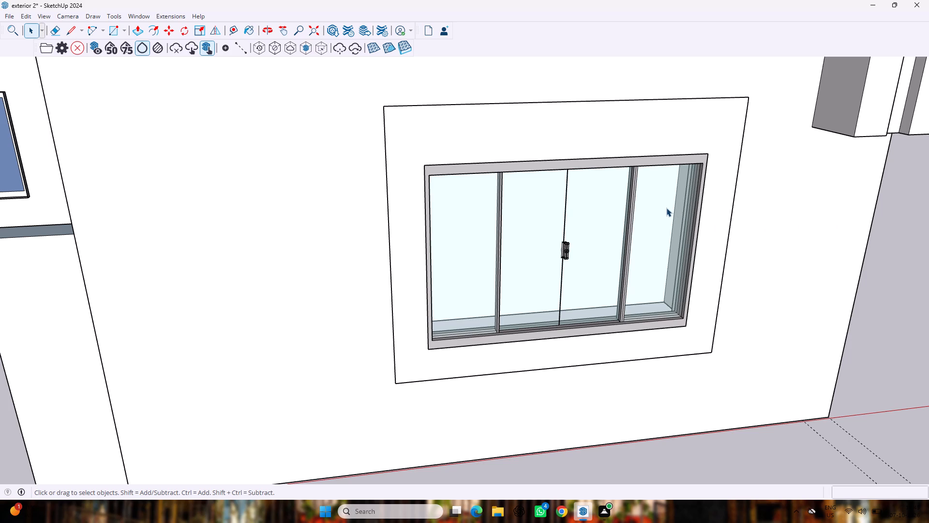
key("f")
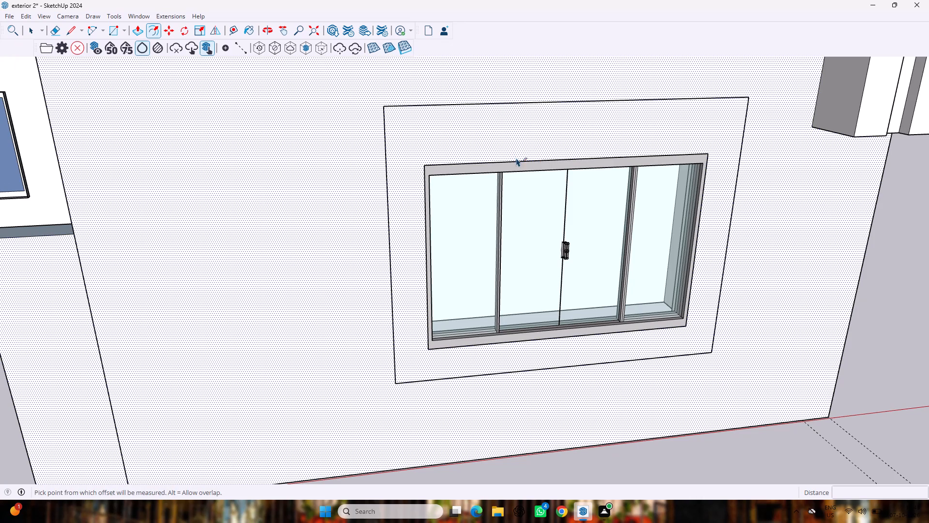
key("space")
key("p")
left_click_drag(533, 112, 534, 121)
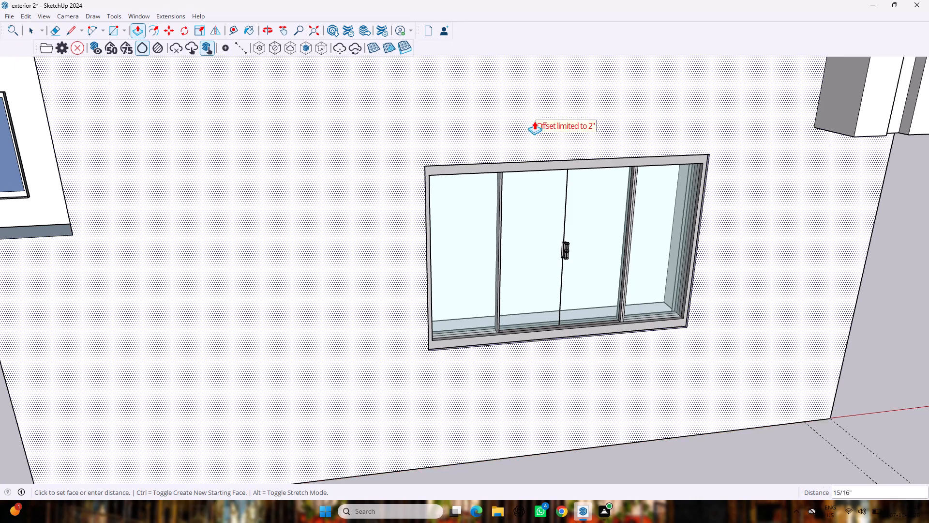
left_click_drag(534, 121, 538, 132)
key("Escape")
Examine the corners of the front window's surround outline for gaps.
scroll(754, 97, "up", 20)
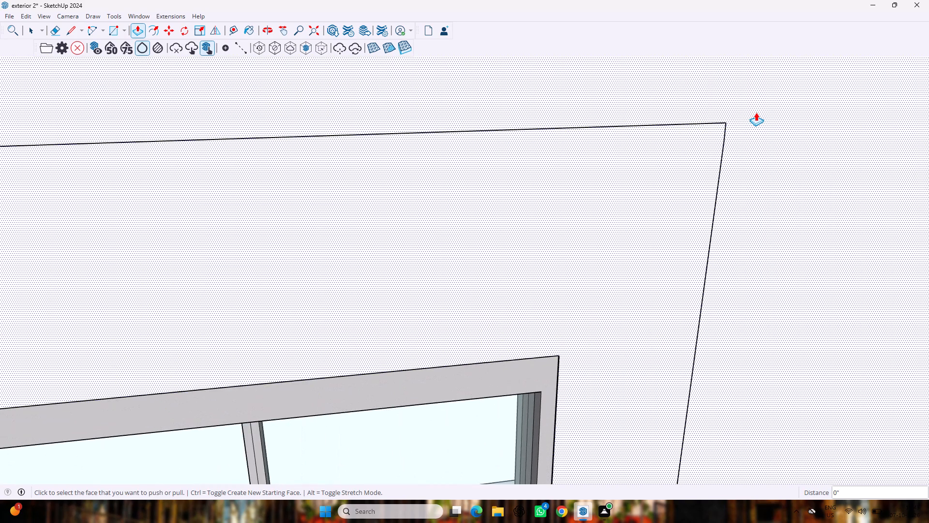
scroll(754, 108, "up", 13)
scroll(741, 105, "down", 11)
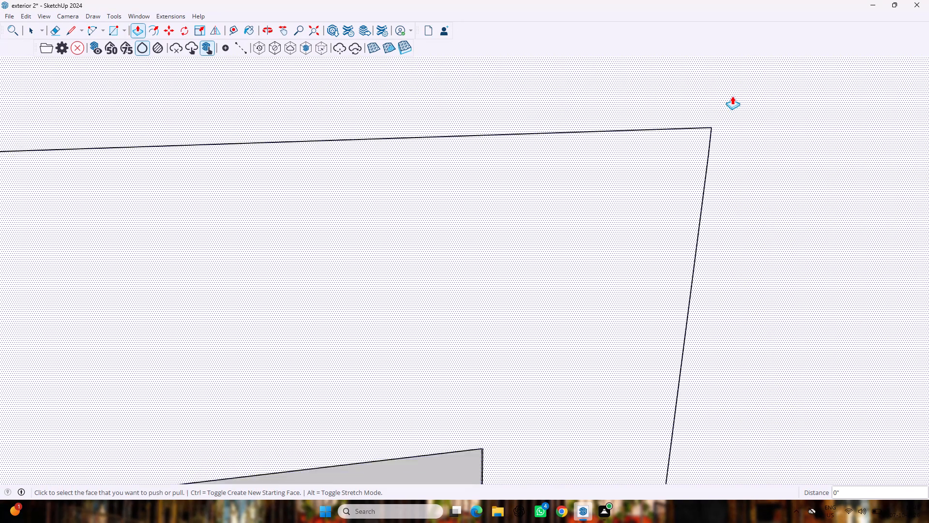
scroll(732, 96, "down", 20)
key("space")
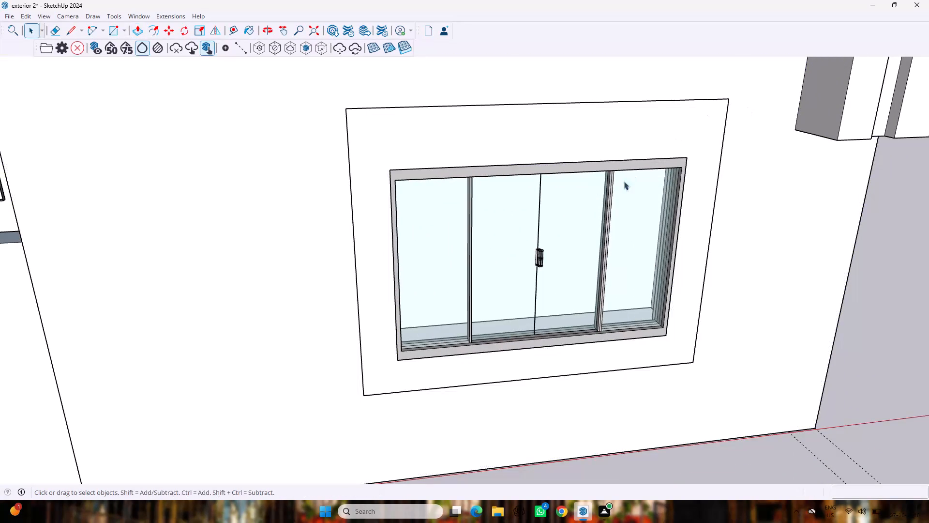
scroll(360, 408, "up", 4)
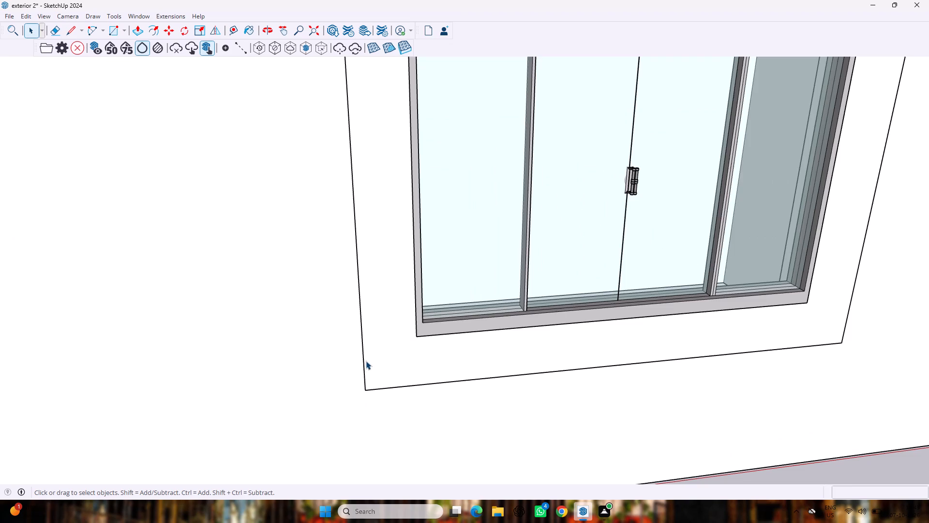
scroll(367, 360, "up", 4)
scroll(367, 356, "down", 11)
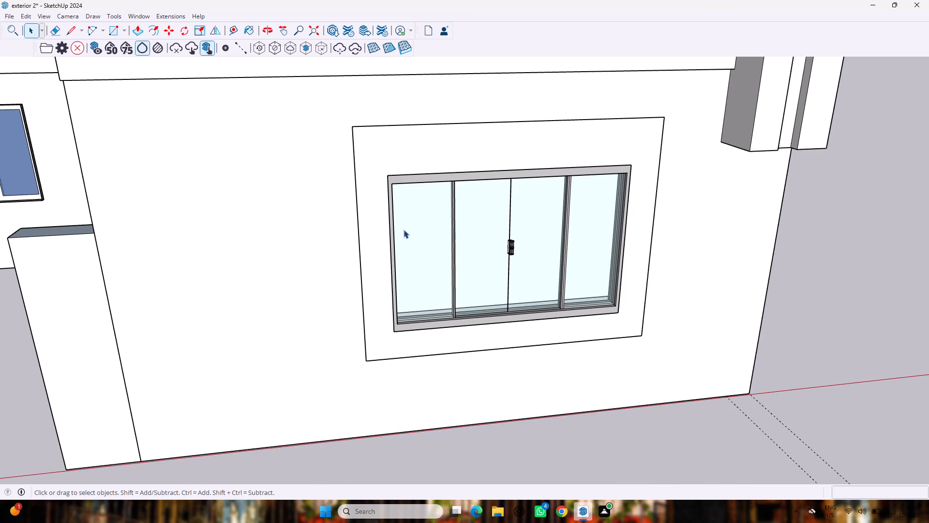
key("p")
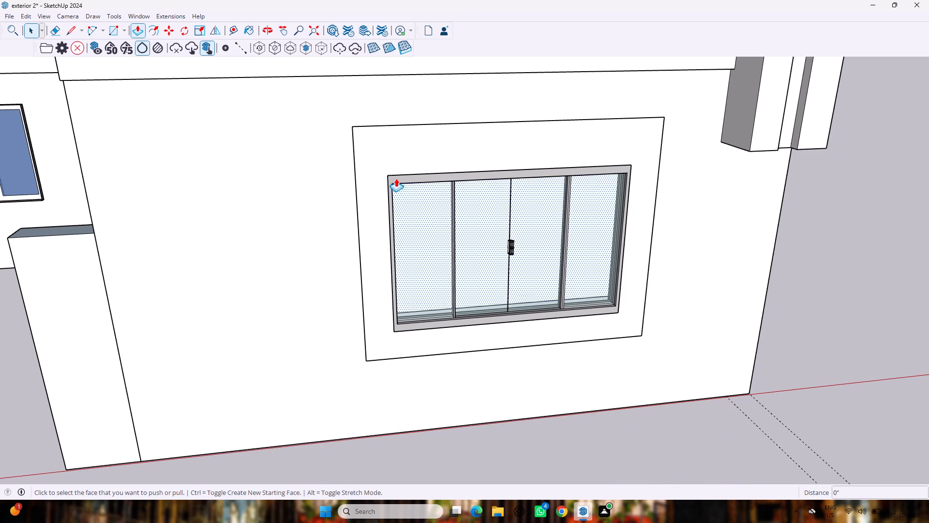
key("space")
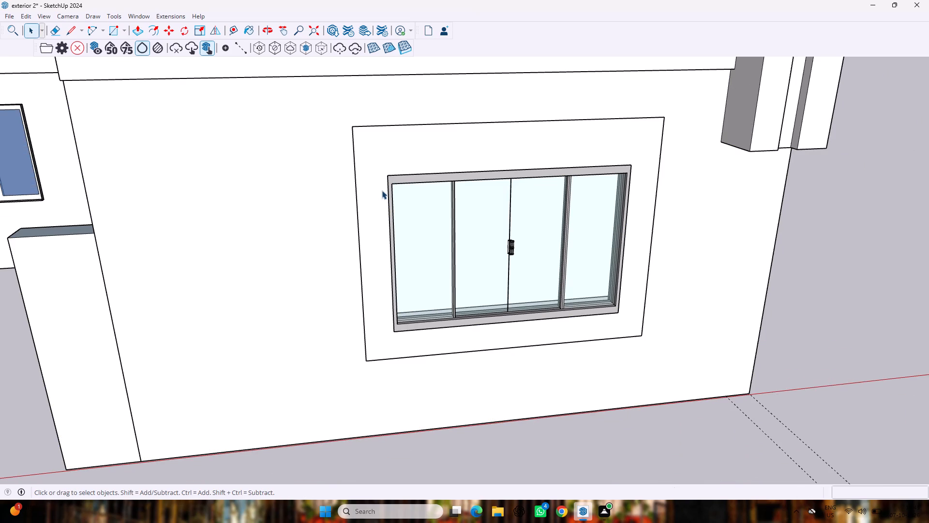
Draw rectangular bands along the surround's upper, entrance-side and lower edges, about 1', 8" and 8" wide respectively.
key("r")
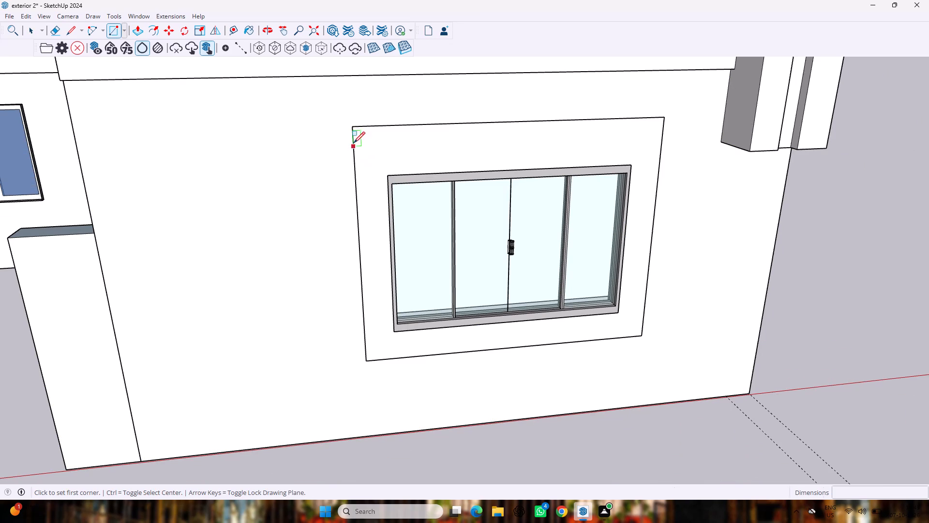
left_click(353, 129)
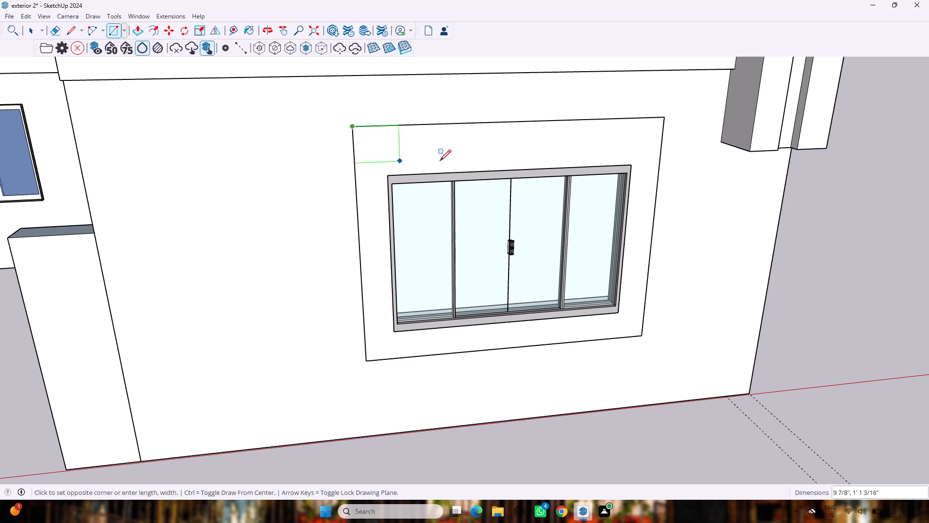
left_click(659, 158)
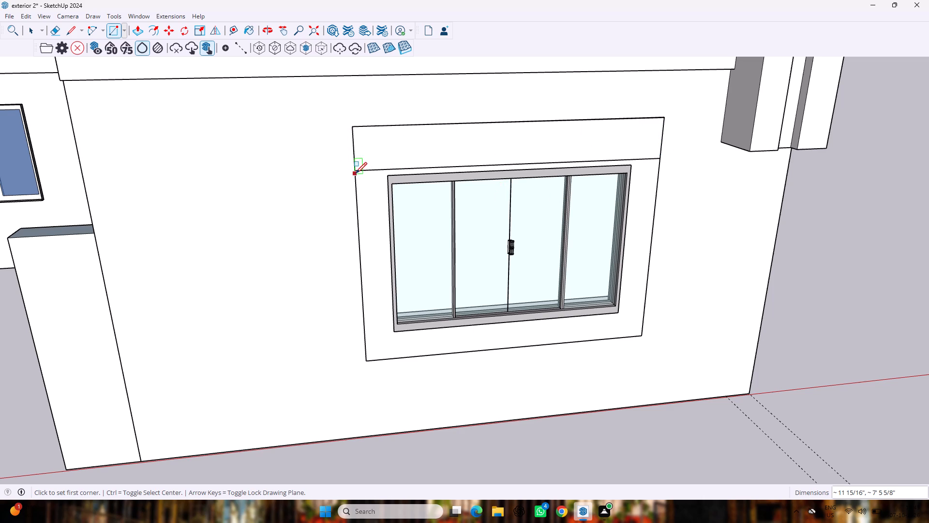
left_click(356, 172)
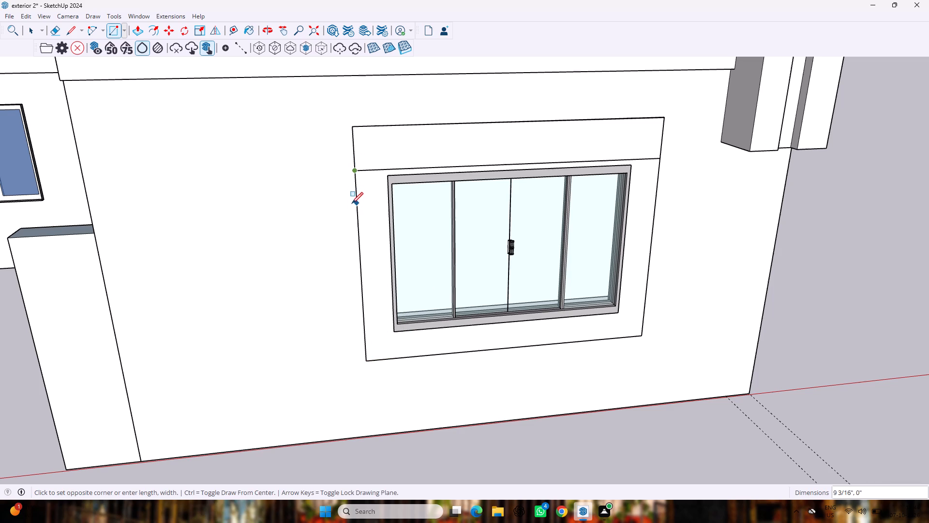
key("space")
key("r")
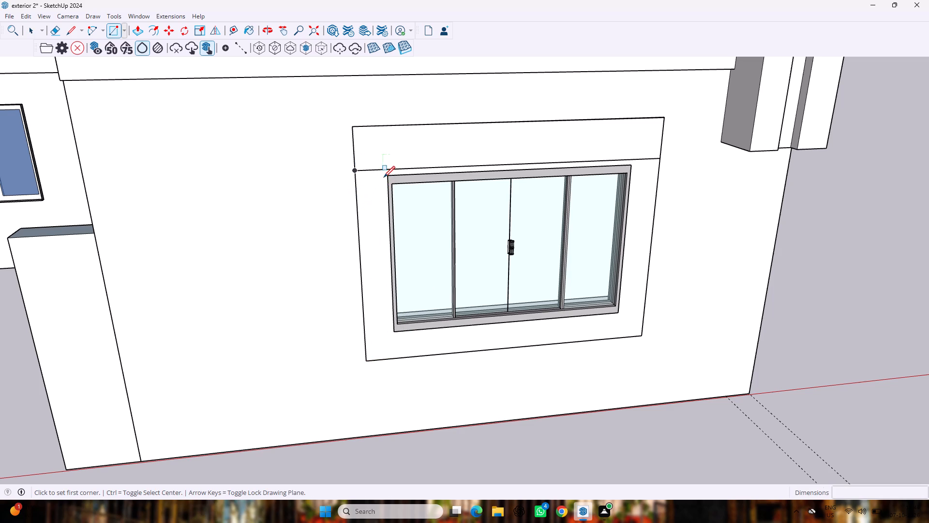
left_click(384, 171)
left_click(367, 360)
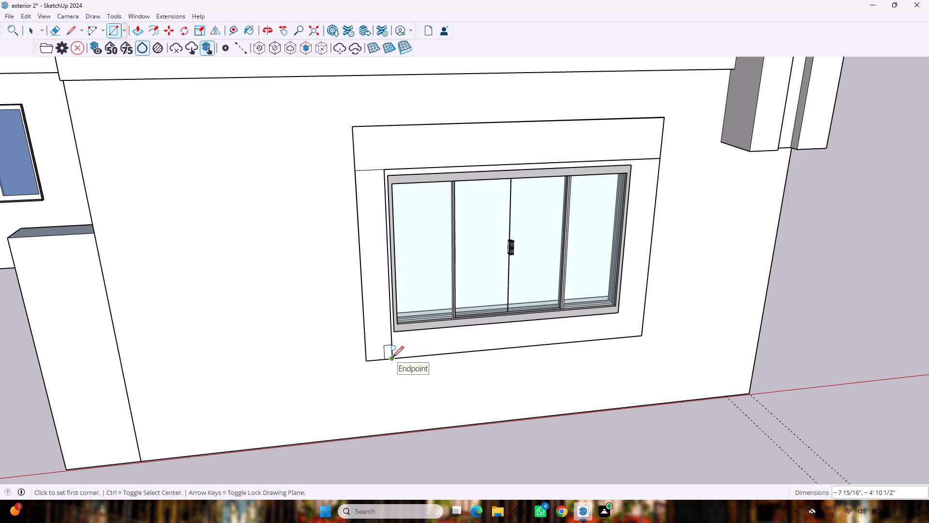
left_click(392, 357)
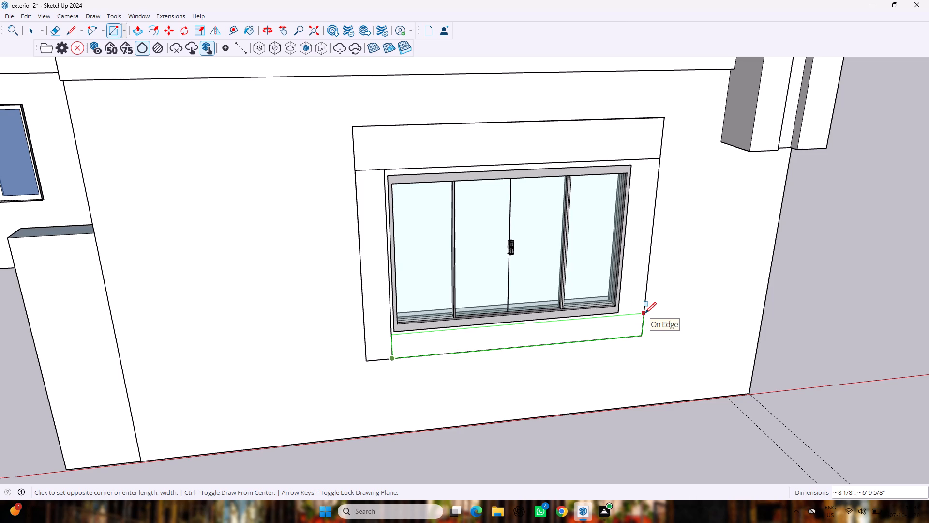
left_click(642, 314)
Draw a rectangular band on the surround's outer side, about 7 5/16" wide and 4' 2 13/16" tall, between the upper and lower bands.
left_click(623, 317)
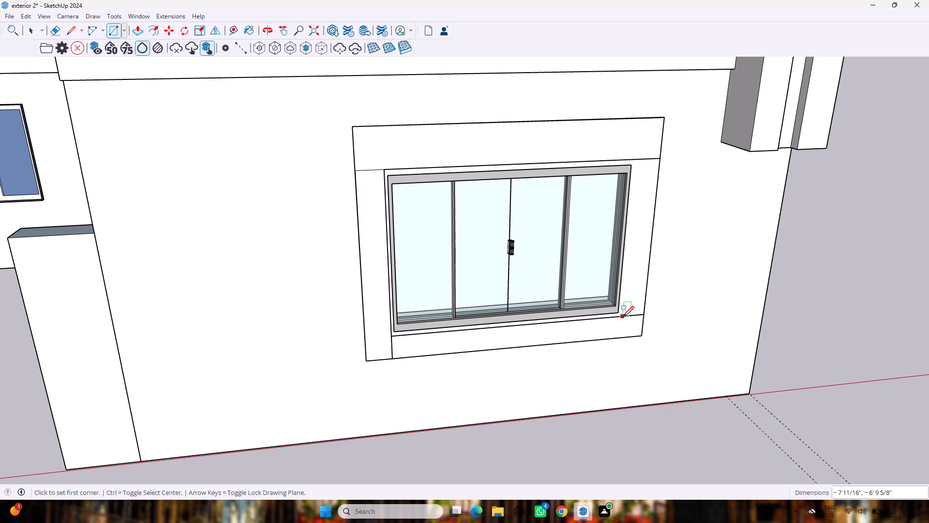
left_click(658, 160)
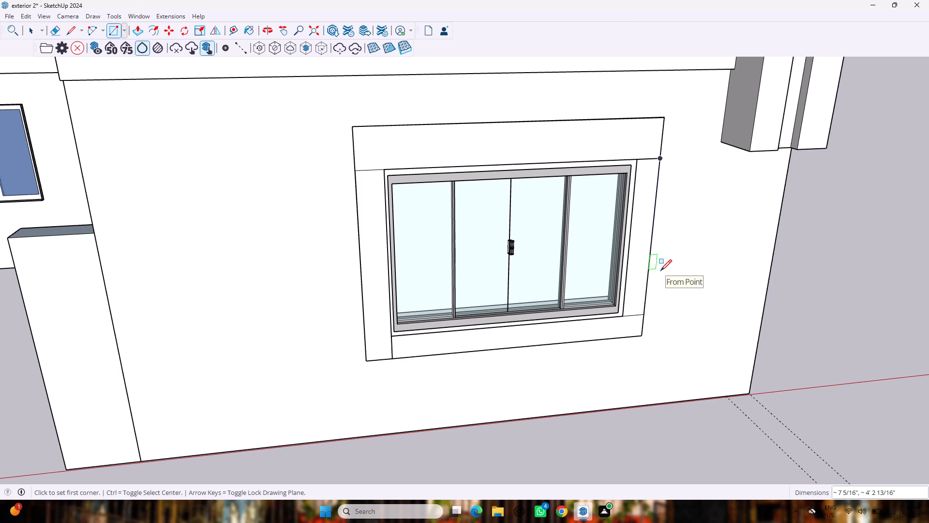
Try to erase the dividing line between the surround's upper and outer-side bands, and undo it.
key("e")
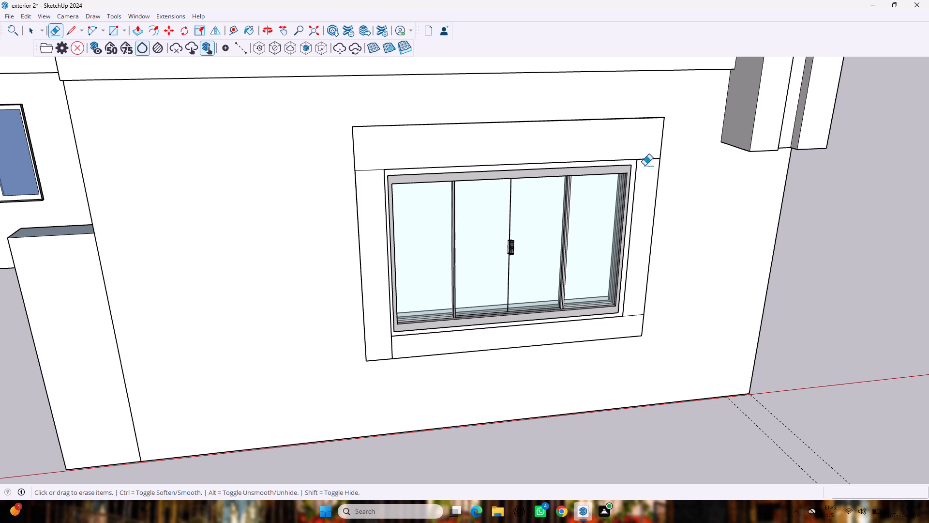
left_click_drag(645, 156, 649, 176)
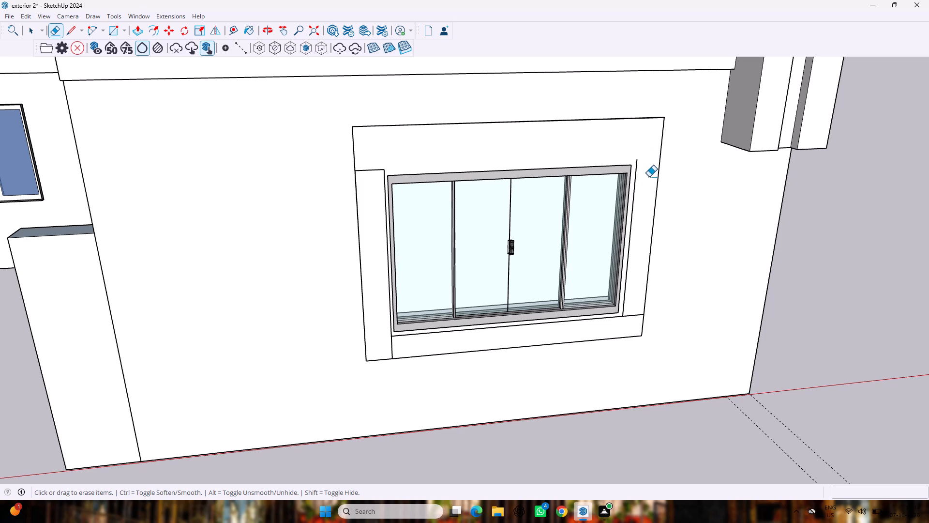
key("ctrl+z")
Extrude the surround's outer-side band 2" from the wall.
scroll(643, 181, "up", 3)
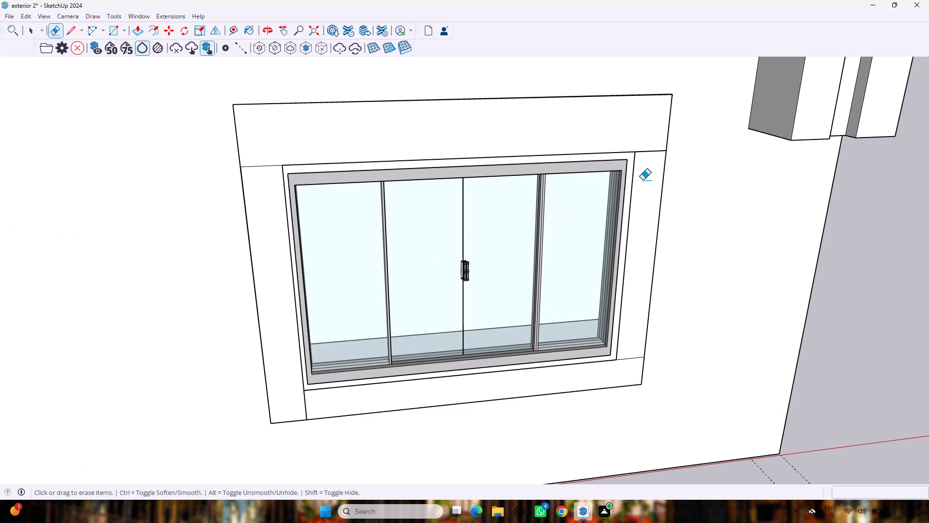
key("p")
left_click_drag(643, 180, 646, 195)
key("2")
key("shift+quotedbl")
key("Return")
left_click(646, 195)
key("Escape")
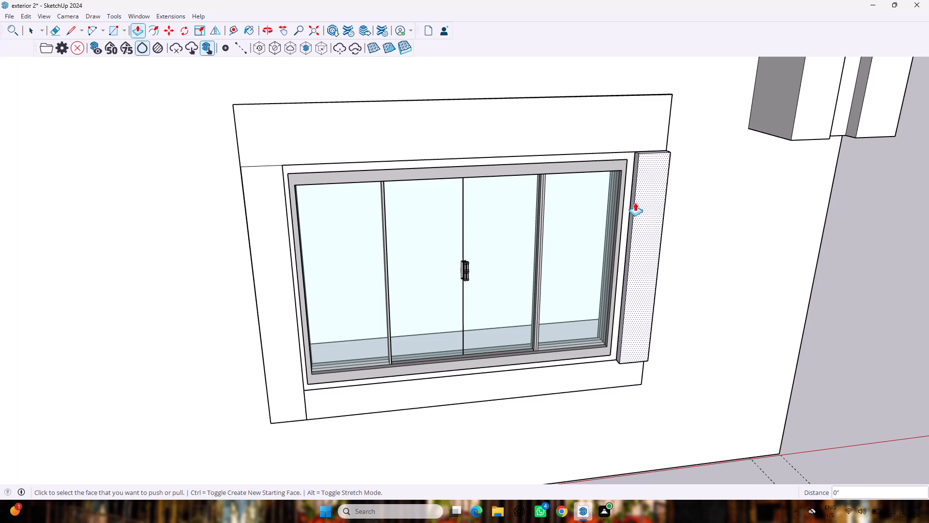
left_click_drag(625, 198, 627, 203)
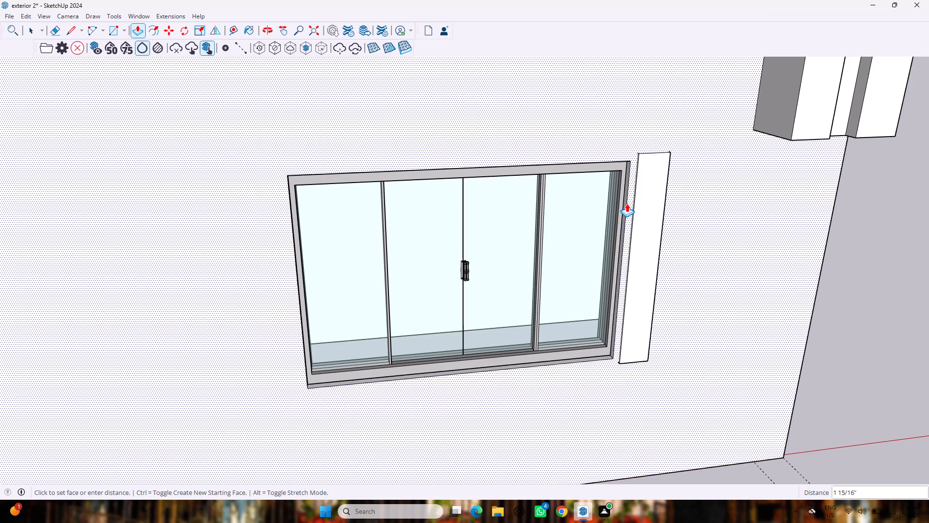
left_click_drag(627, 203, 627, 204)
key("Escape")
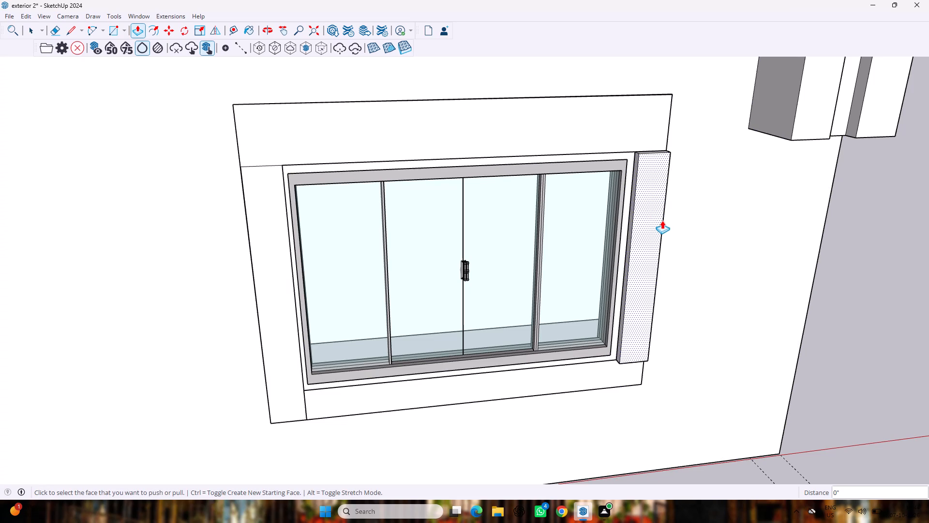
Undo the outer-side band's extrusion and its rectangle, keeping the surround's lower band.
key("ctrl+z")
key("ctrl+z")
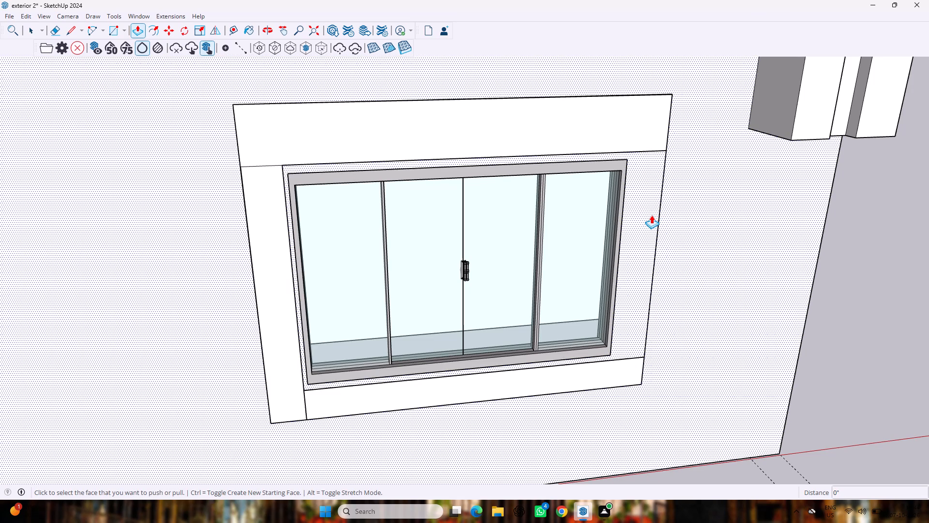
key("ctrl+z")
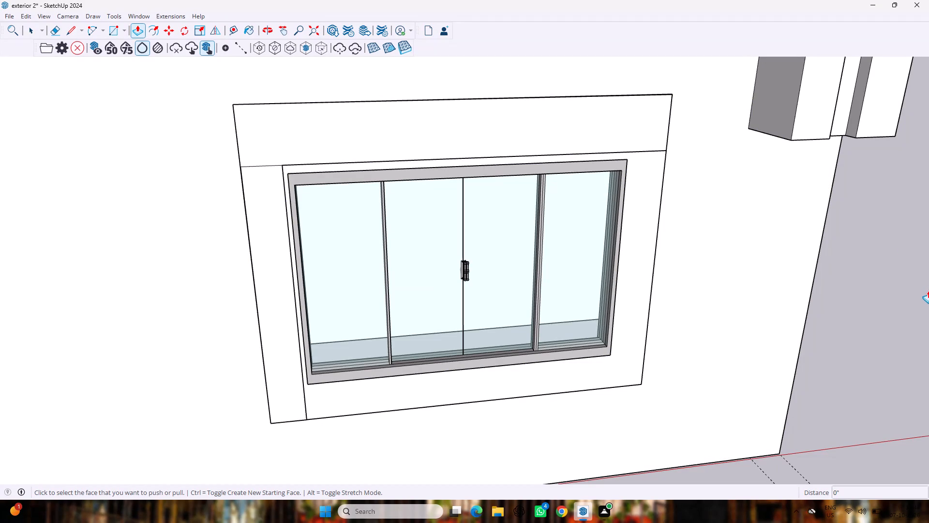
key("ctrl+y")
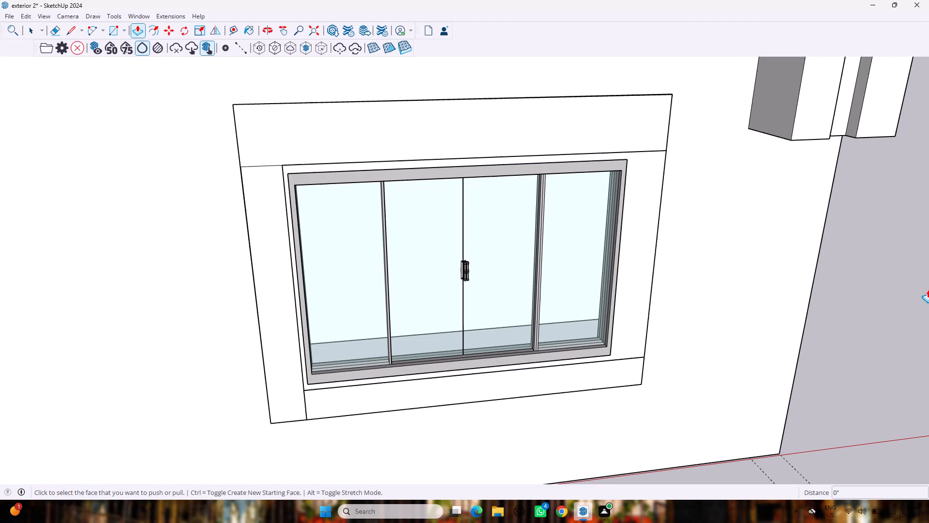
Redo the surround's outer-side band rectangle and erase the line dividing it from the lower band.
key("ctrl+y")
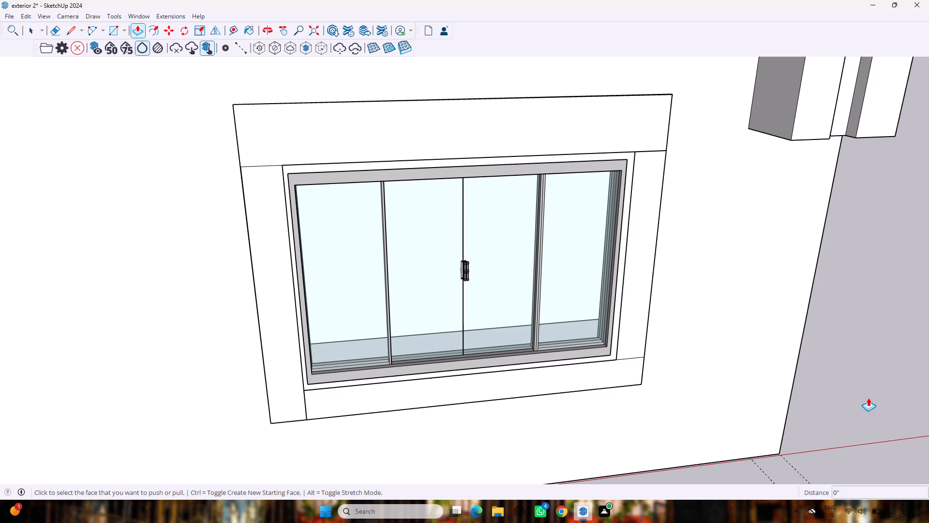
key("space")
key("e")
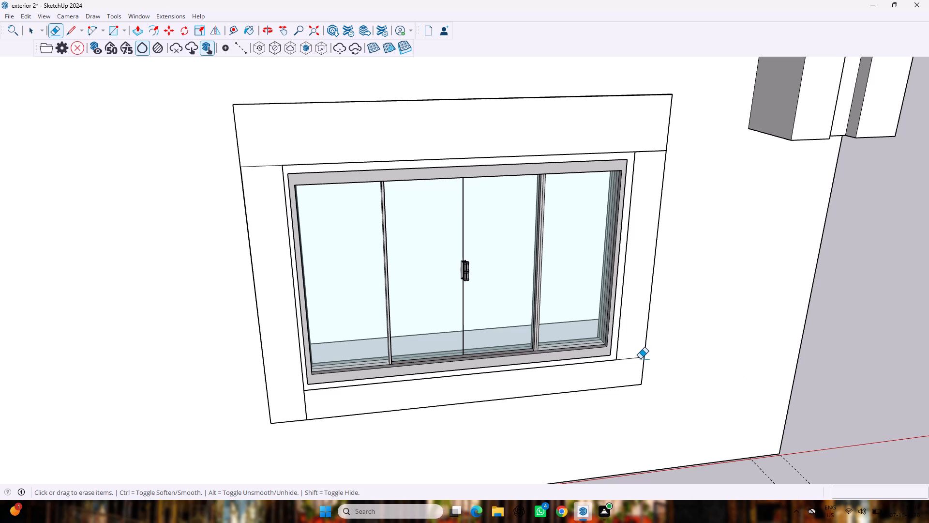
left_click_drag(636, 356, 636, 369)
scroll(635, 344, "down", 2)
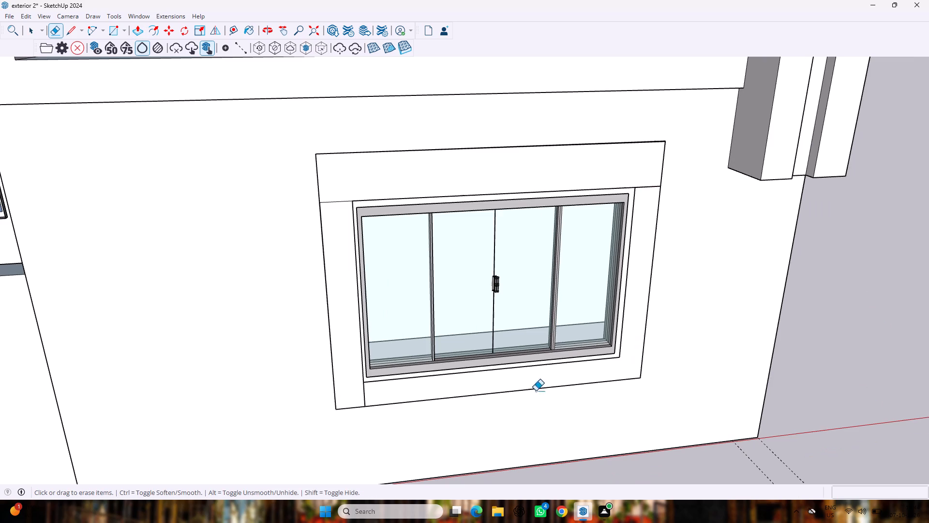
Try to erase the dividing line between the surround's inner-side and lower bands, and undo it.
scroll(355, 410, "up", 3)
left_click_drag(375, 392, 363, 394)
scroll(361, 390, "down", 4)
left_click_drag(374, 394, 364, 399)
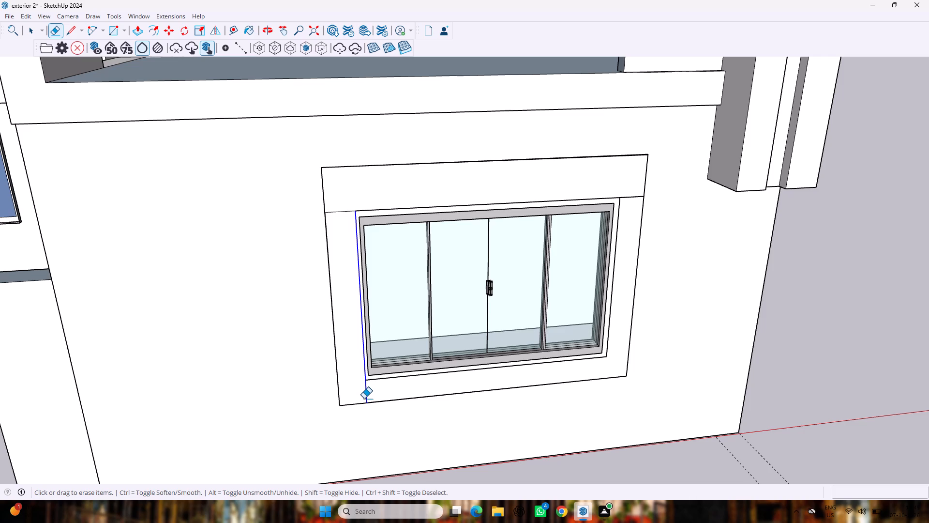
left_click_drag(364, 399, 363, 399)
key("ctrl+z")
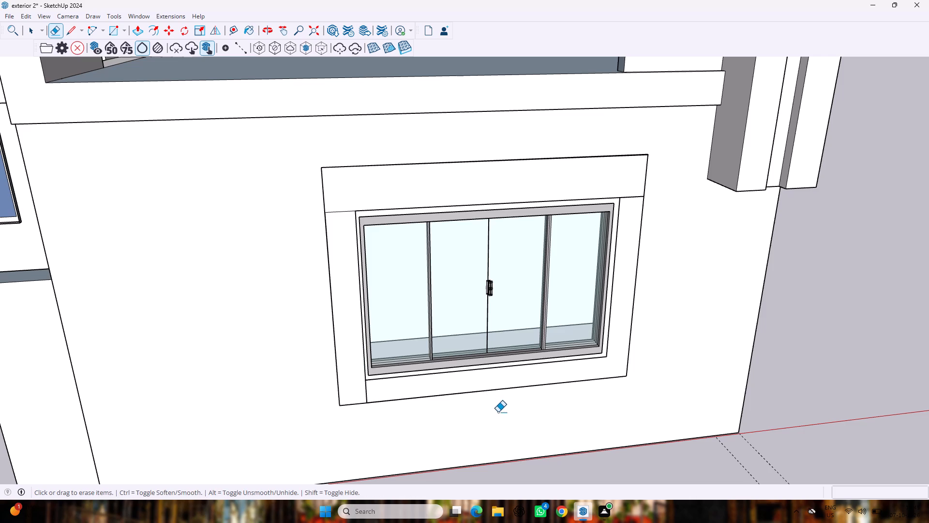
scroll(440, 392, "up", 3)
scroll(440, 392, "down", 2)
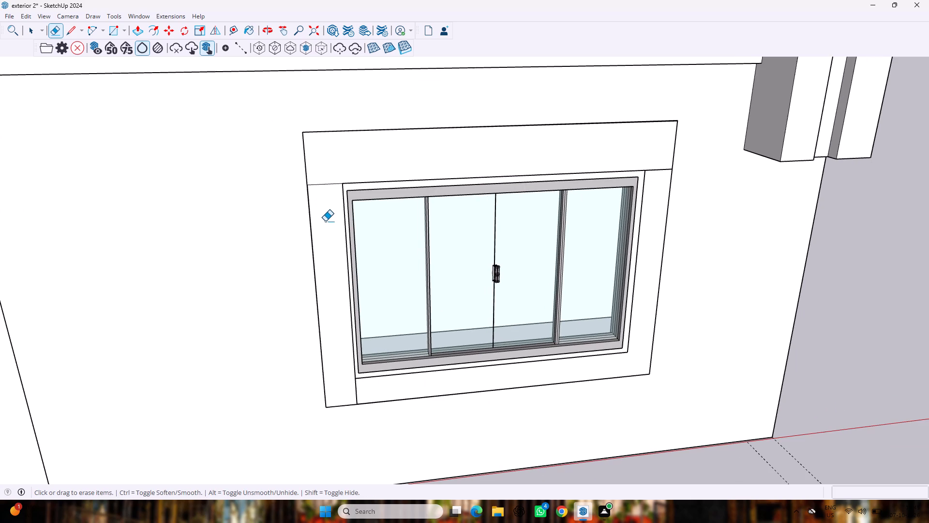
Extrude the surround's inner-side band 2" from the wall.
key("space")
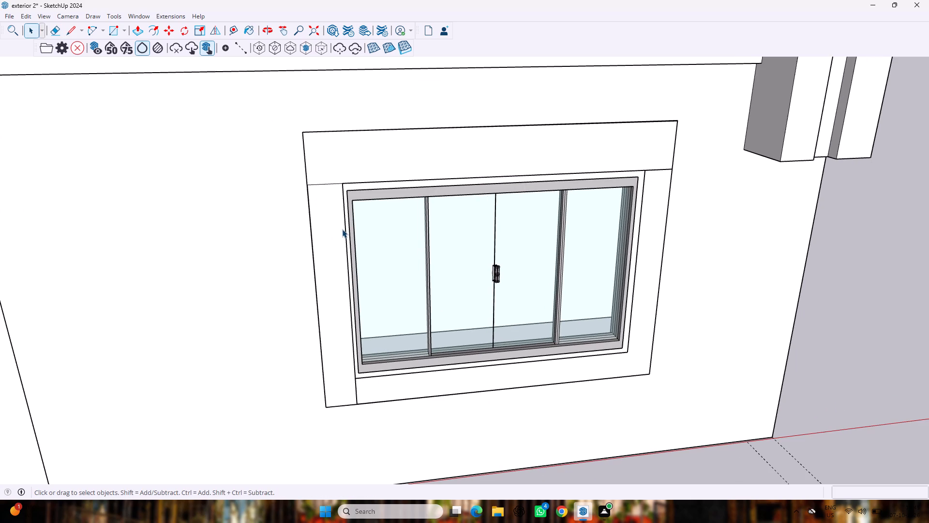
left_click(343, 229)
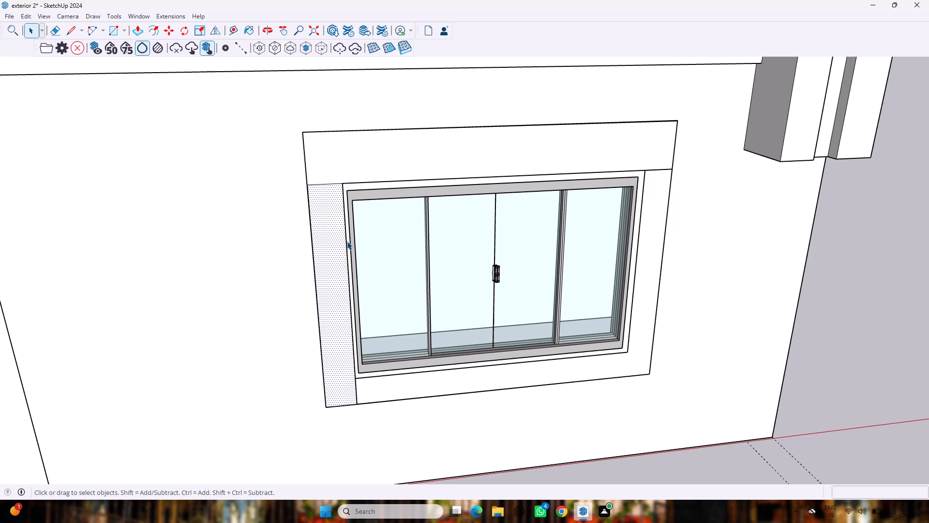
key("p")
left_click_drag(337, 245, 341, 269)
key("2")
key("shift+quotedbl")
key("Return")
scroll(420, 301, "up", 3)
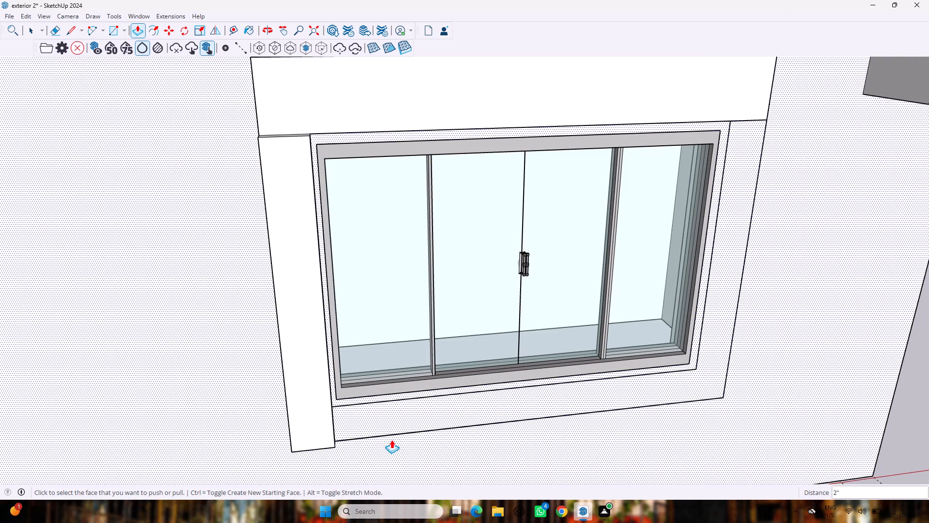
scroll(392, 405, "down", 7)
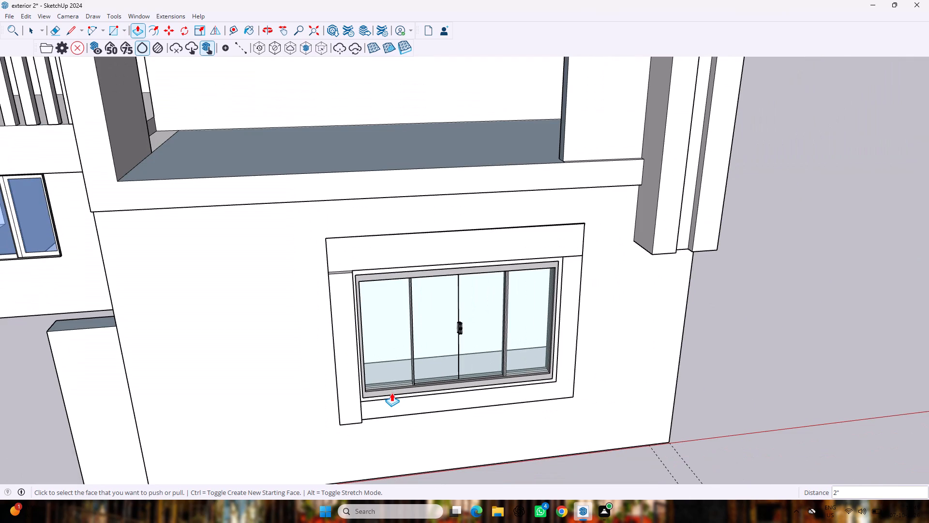
Undo the inner-side band's extrusion and all the surround's bands, back to its plain rectangular outline around the window.
key("ctrl+z")
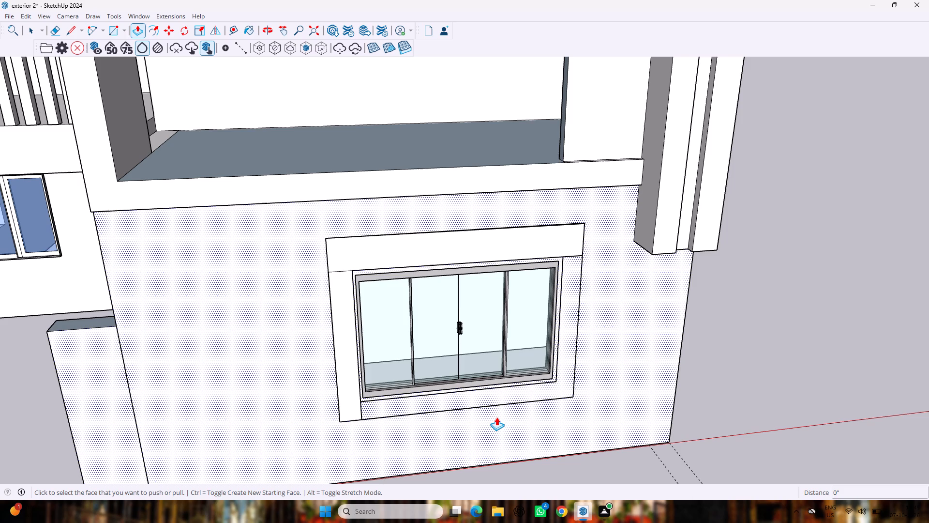
key("ctrl+z")
key("ctrl+z")
key("ctrl+z")
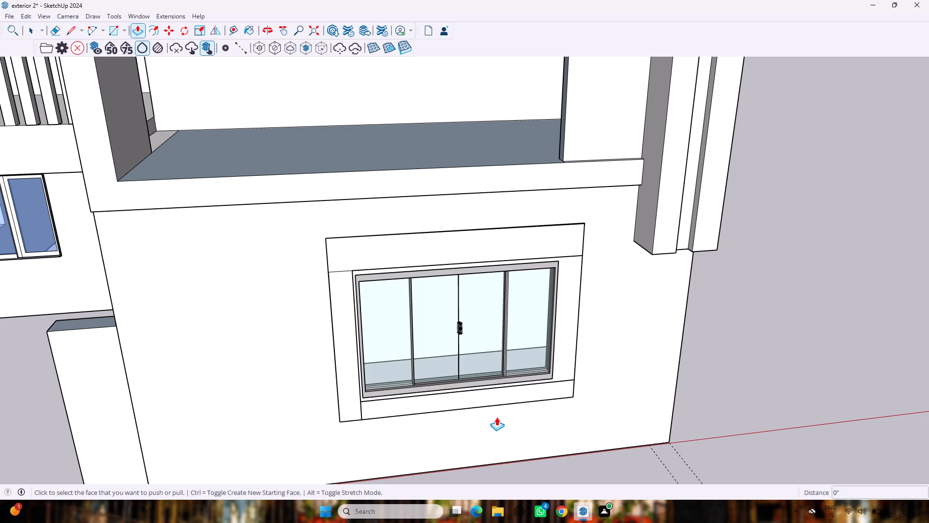
key("ctrl+z")
key("ctrl+z")
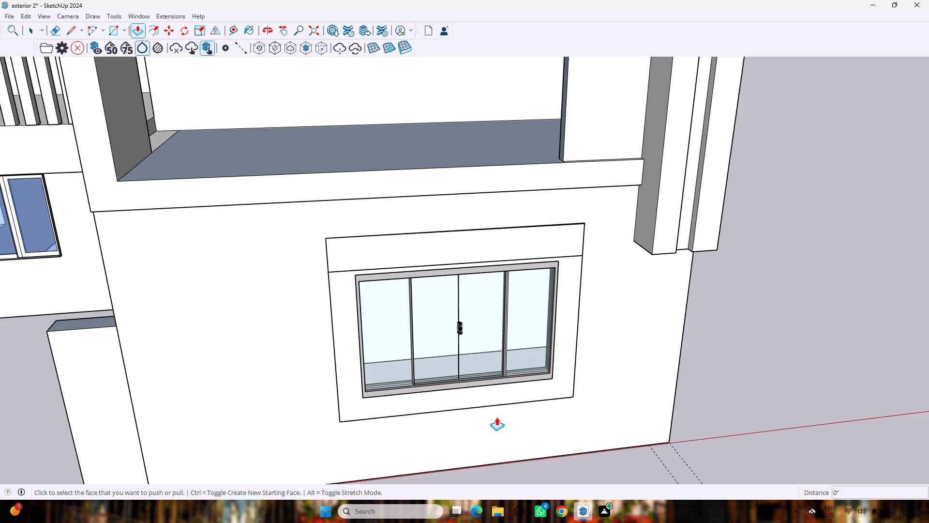
key("ctrl+z")
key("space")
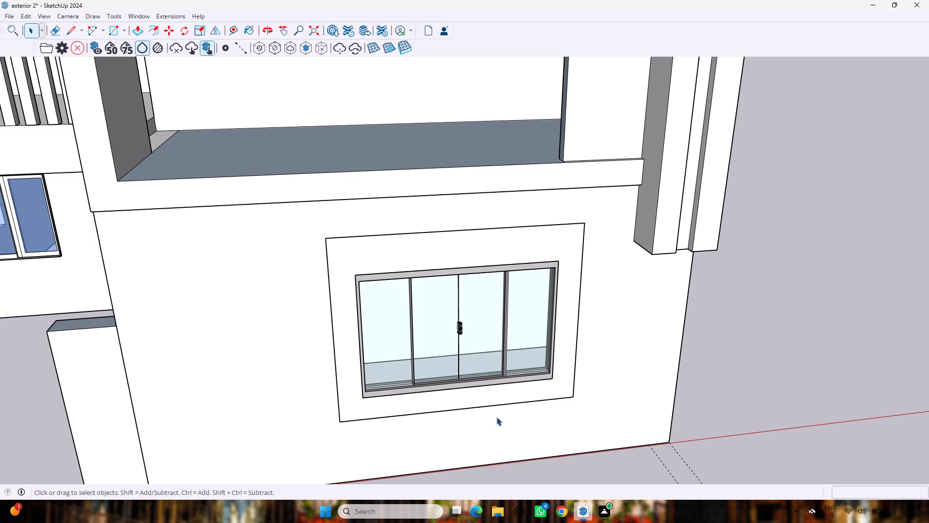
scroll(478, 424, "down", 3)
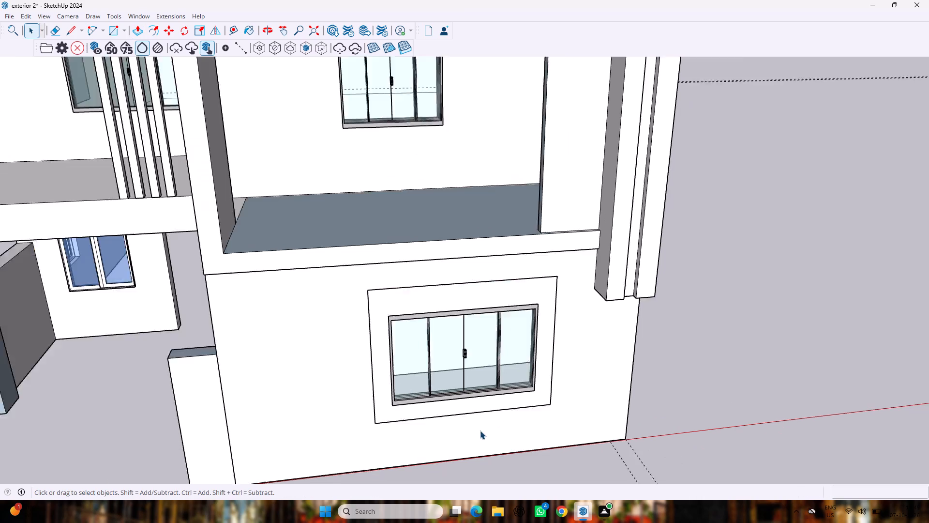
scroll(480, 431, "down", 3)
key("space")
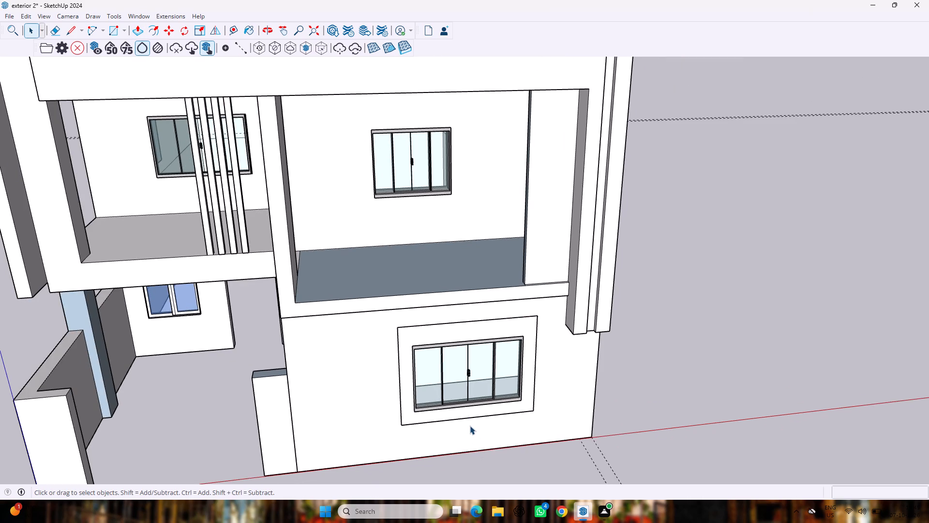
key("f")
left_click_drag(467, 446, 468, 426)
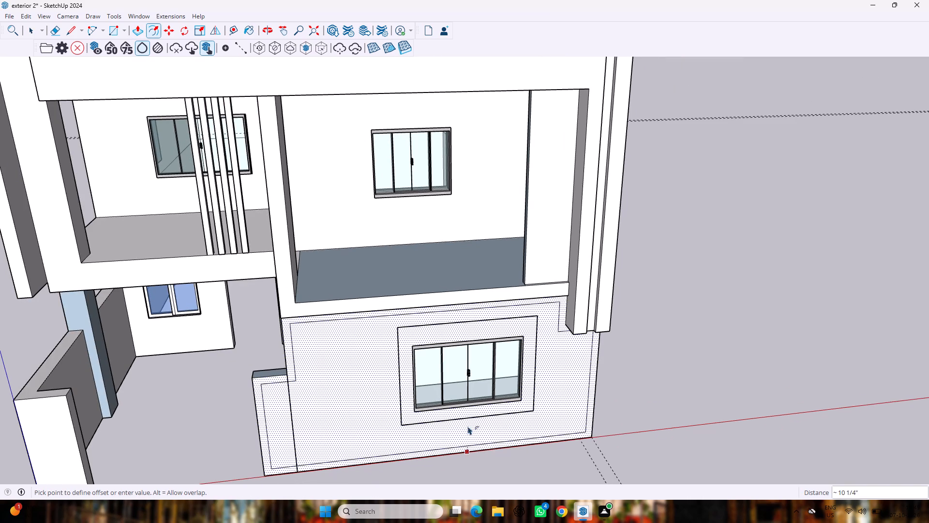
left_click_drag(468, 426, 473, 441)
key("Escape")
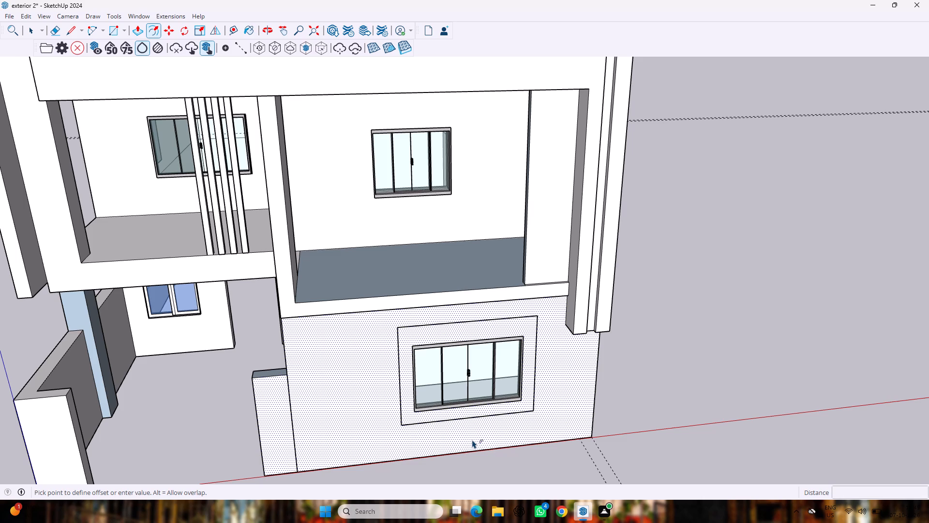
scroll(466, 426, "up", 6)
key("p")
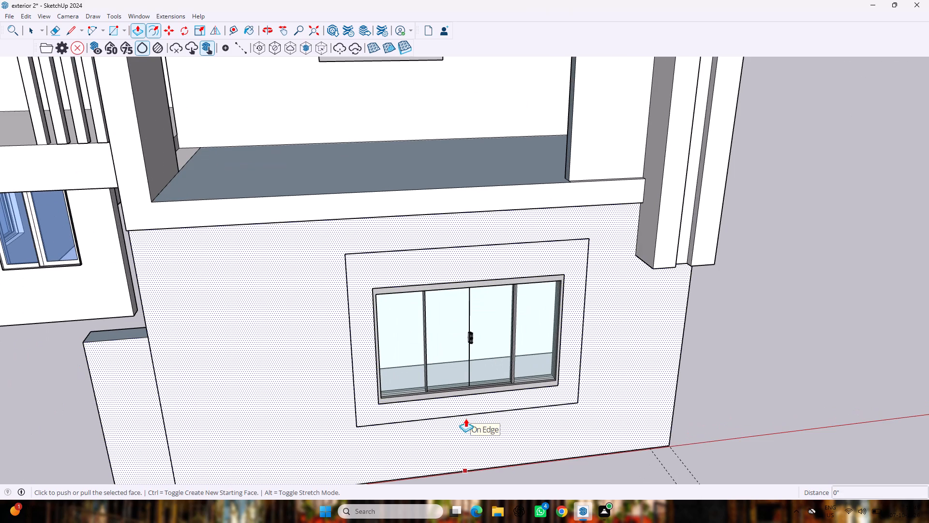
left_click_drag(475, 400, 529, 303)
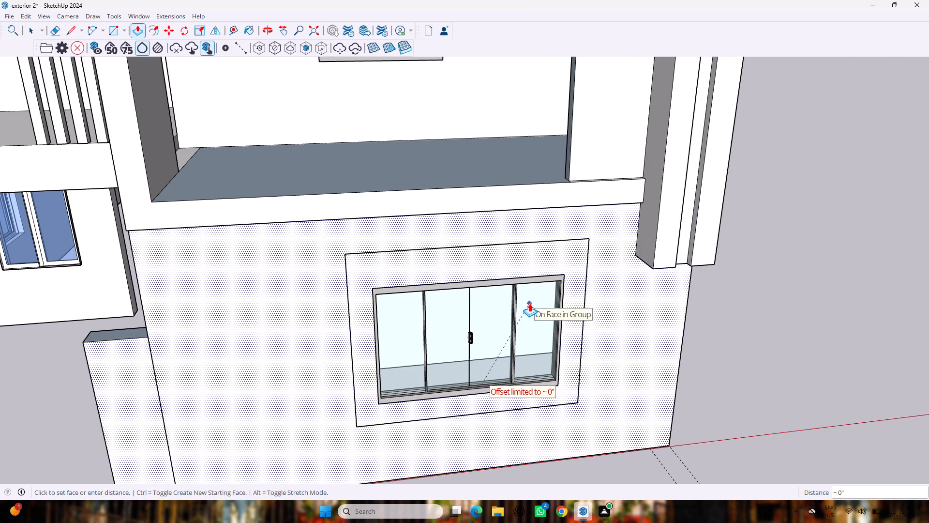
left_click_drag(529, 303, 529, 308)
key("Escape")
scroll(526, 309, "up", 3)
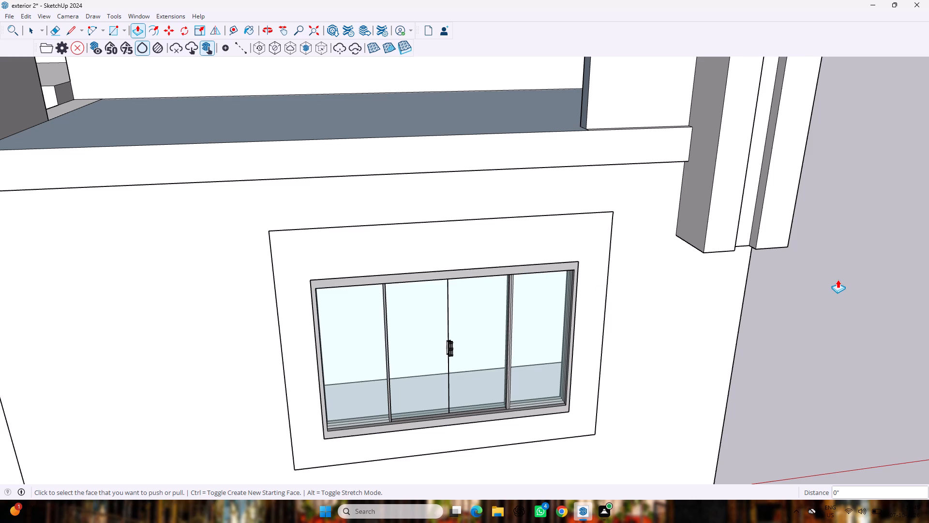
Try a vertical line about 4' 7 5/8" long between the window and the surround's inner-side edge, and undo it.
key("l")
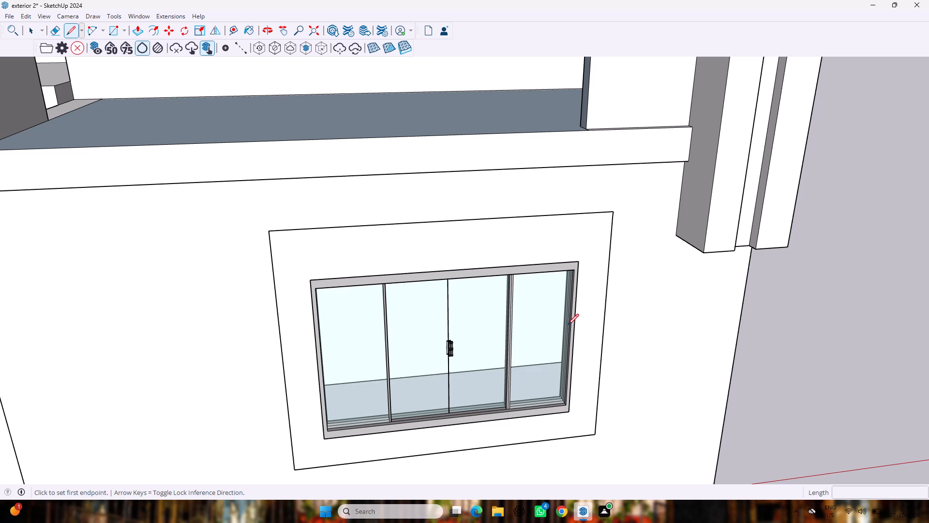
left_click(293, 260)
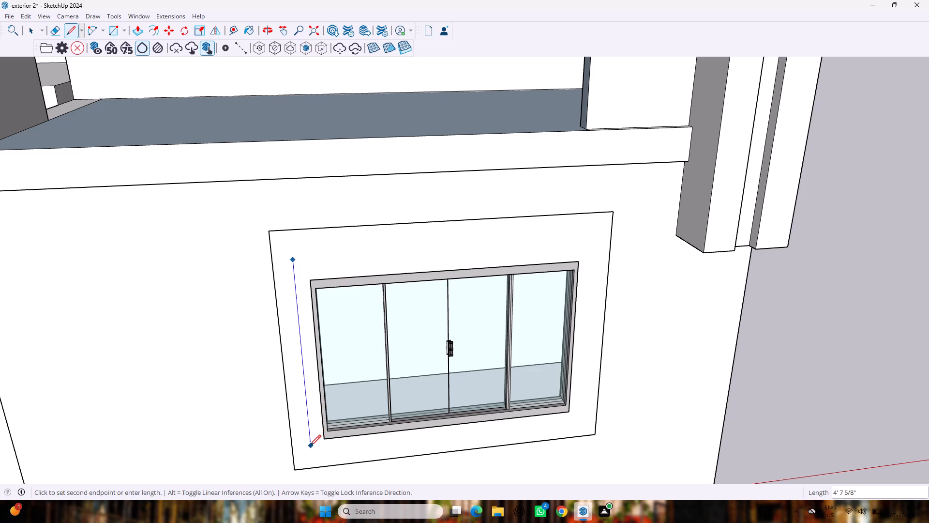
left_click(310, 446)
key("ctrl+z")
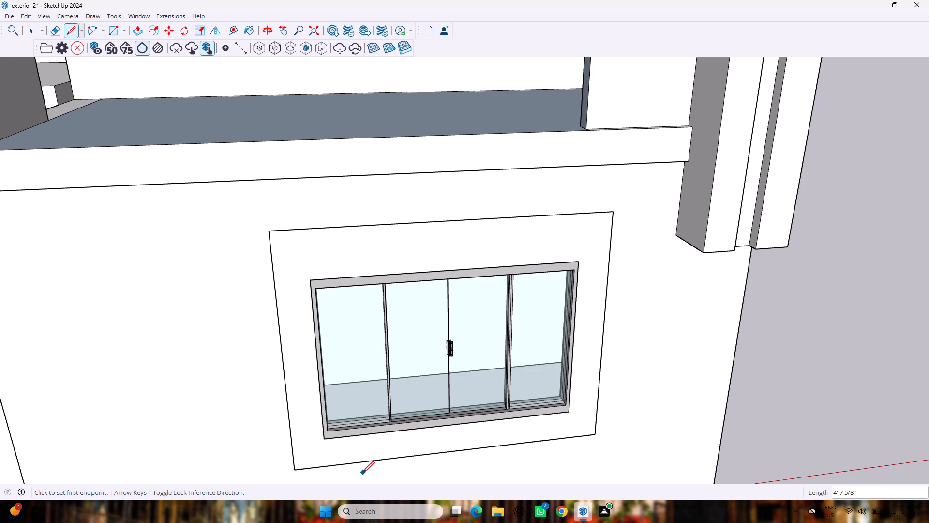
Undo the removal of the guide lines around the window and the drawing of the surround's outer-side edge.
key("ctrl+z")
key("ctrl+z")
key("ctrl+z")
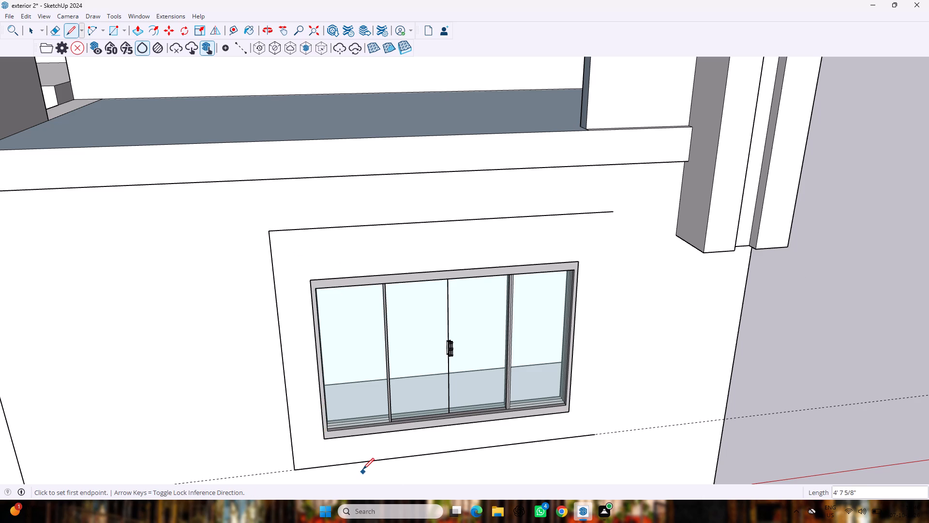
key("ctrl+z")
key("ctrl+z")
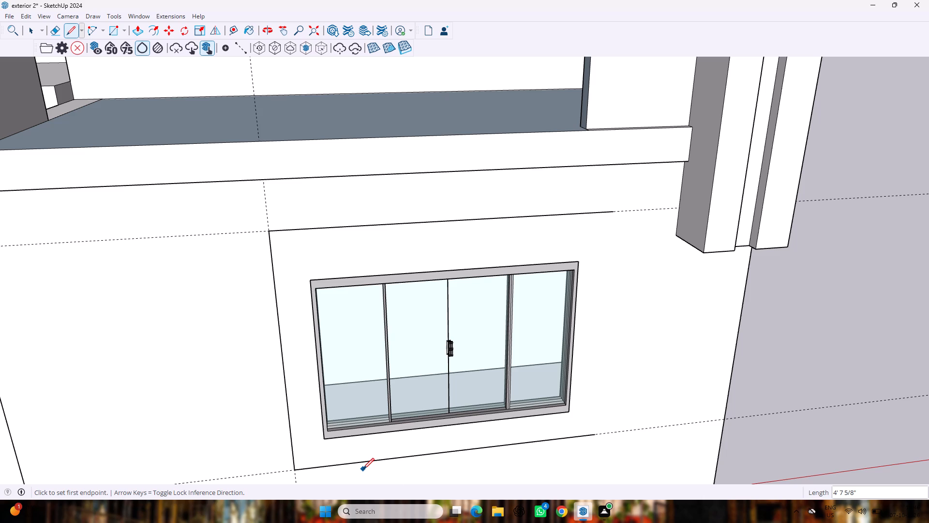
key("ctrl+z")
Redraw the surround's outer-side edge, about 5' 10 7/16" long, between the guide intersections to close the rectangle.
key("l")
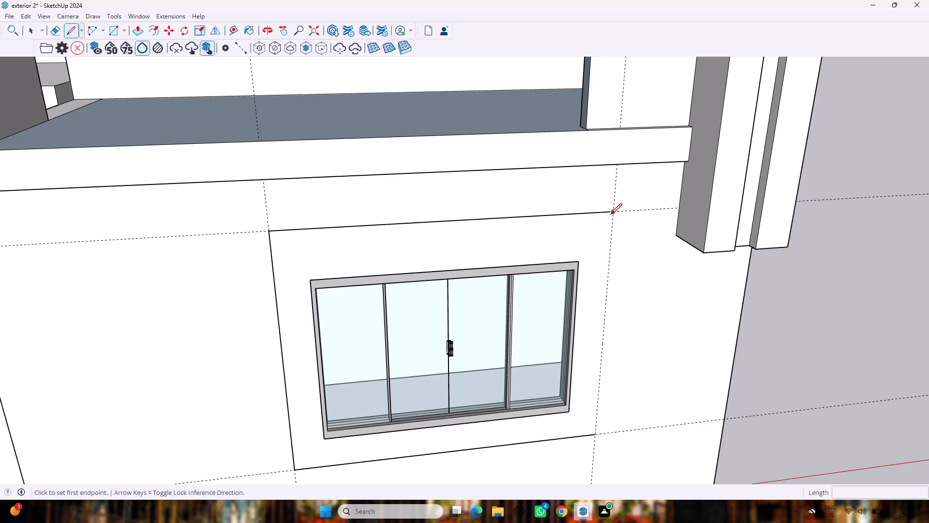
left_click(611, 214)
left_click(597, 435)
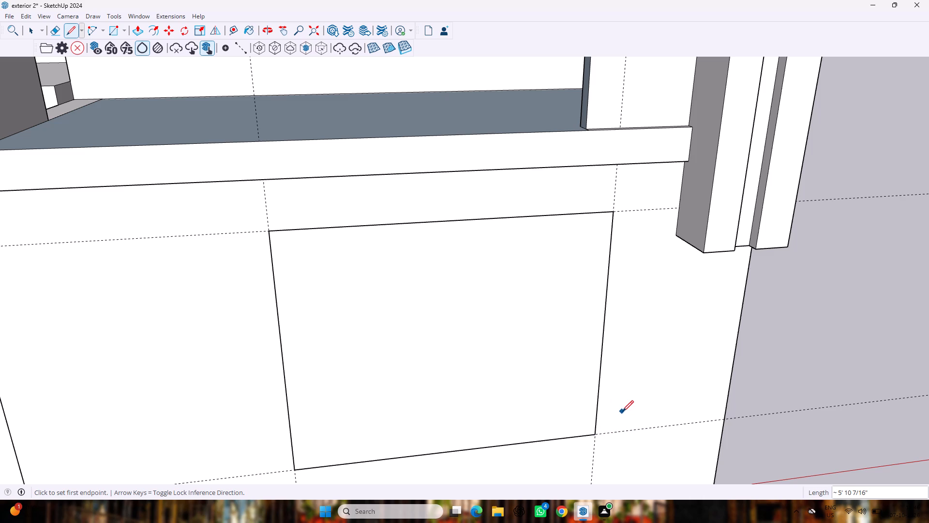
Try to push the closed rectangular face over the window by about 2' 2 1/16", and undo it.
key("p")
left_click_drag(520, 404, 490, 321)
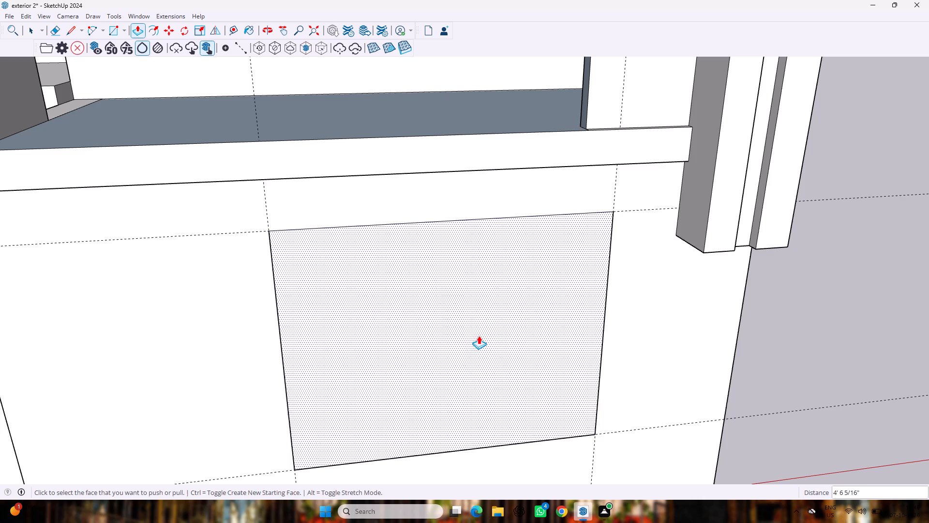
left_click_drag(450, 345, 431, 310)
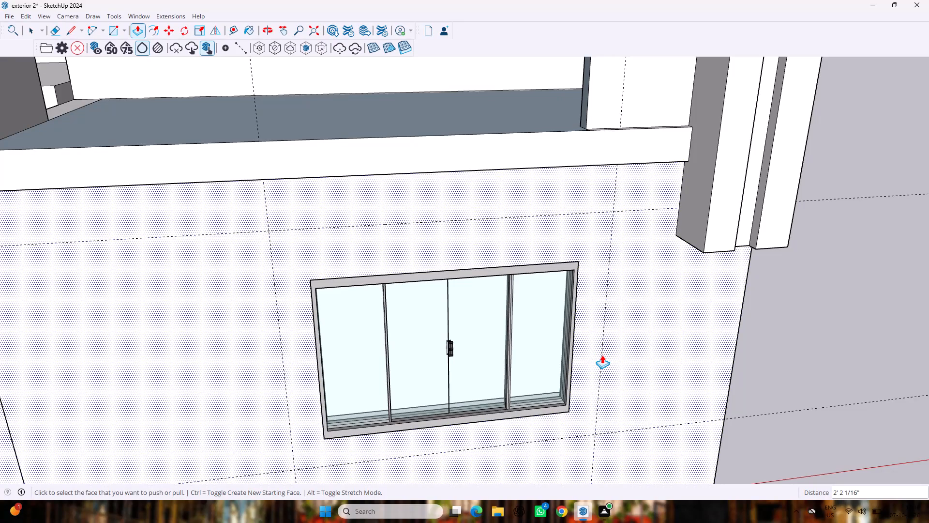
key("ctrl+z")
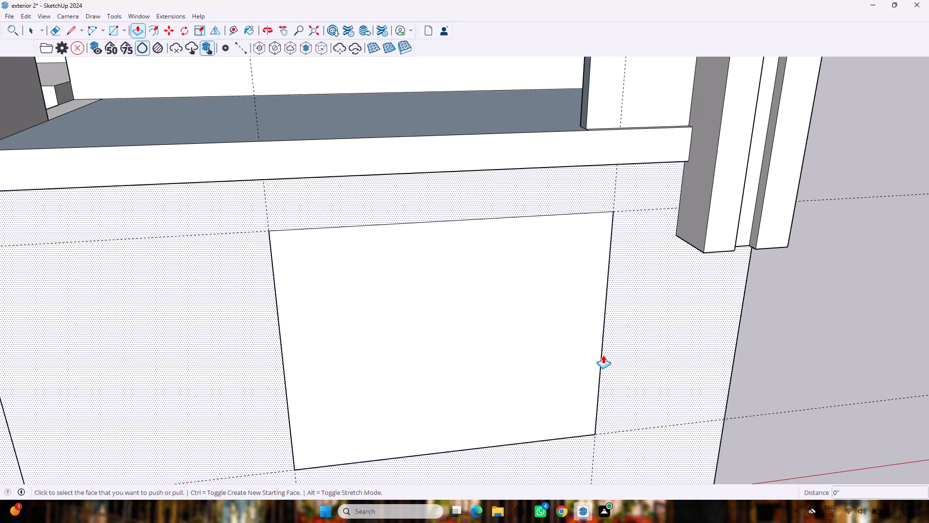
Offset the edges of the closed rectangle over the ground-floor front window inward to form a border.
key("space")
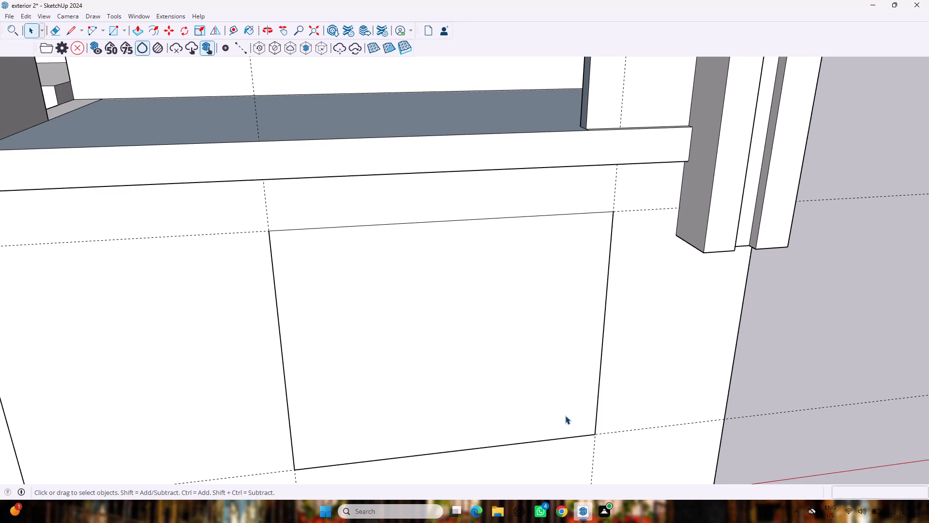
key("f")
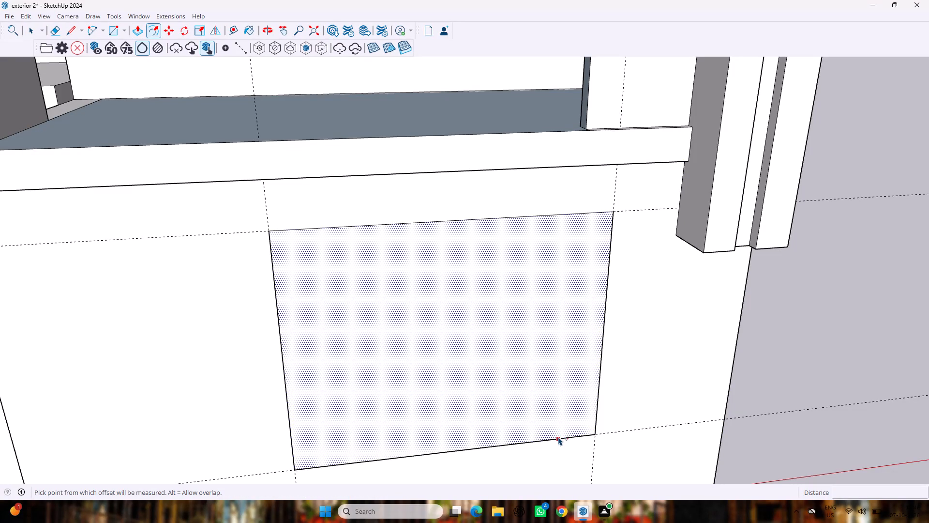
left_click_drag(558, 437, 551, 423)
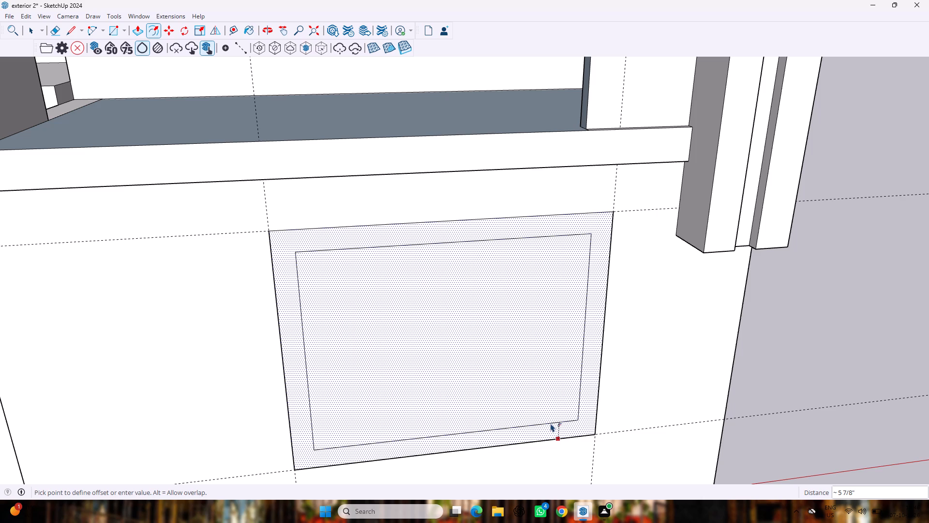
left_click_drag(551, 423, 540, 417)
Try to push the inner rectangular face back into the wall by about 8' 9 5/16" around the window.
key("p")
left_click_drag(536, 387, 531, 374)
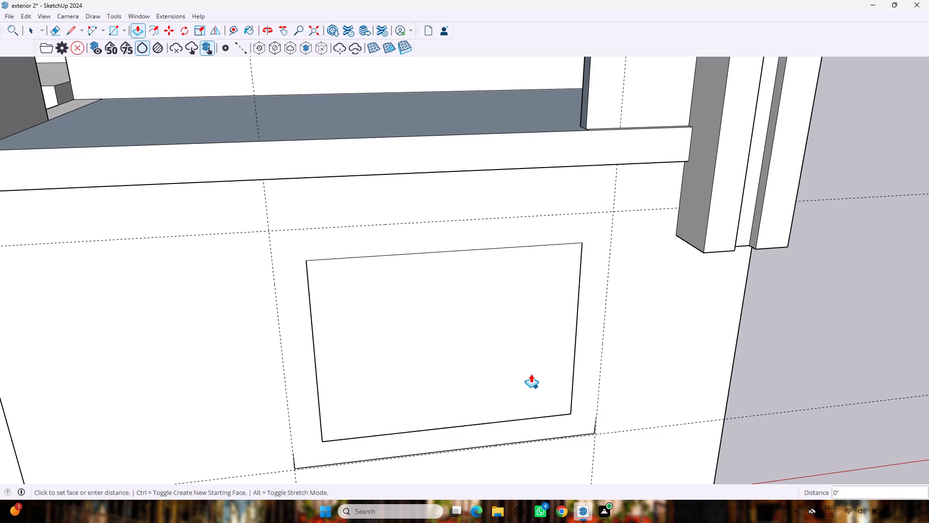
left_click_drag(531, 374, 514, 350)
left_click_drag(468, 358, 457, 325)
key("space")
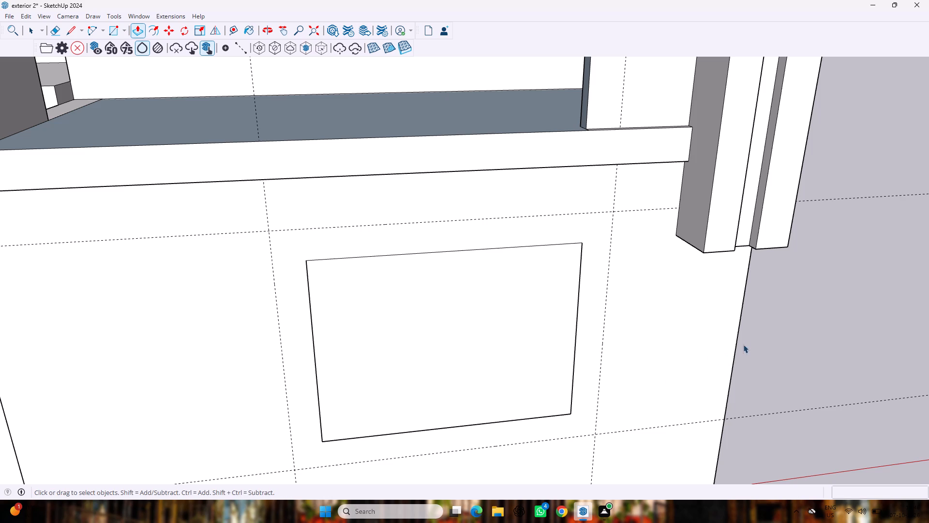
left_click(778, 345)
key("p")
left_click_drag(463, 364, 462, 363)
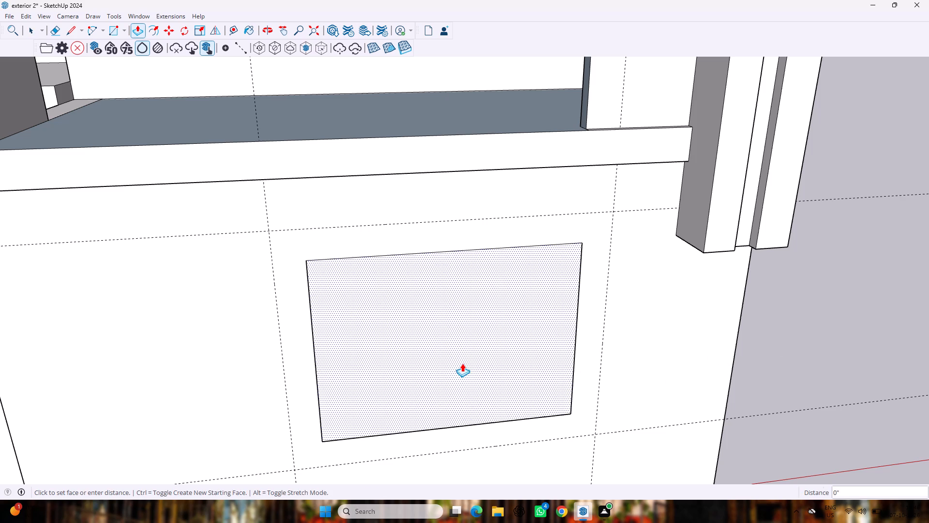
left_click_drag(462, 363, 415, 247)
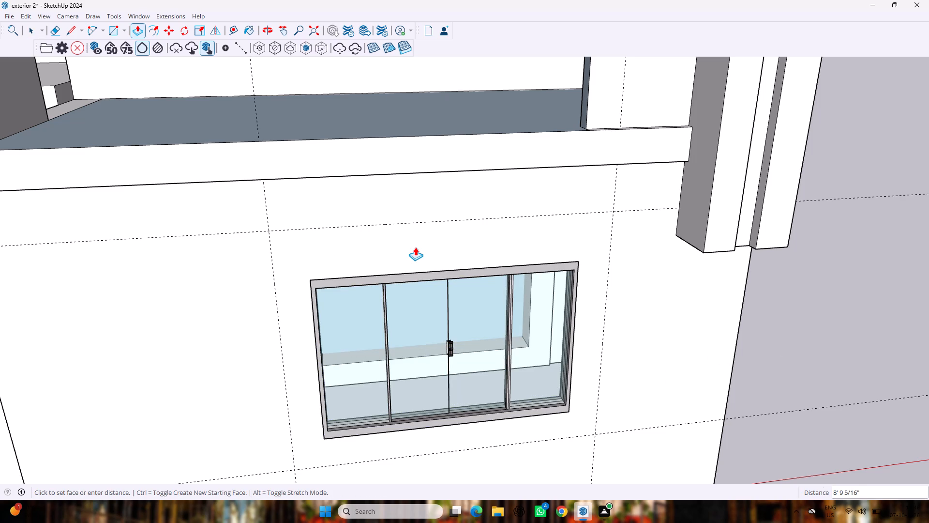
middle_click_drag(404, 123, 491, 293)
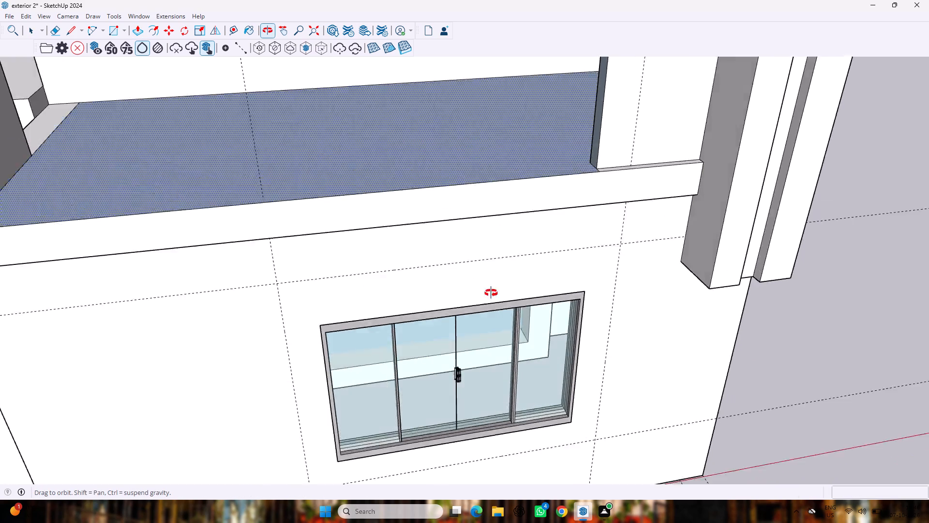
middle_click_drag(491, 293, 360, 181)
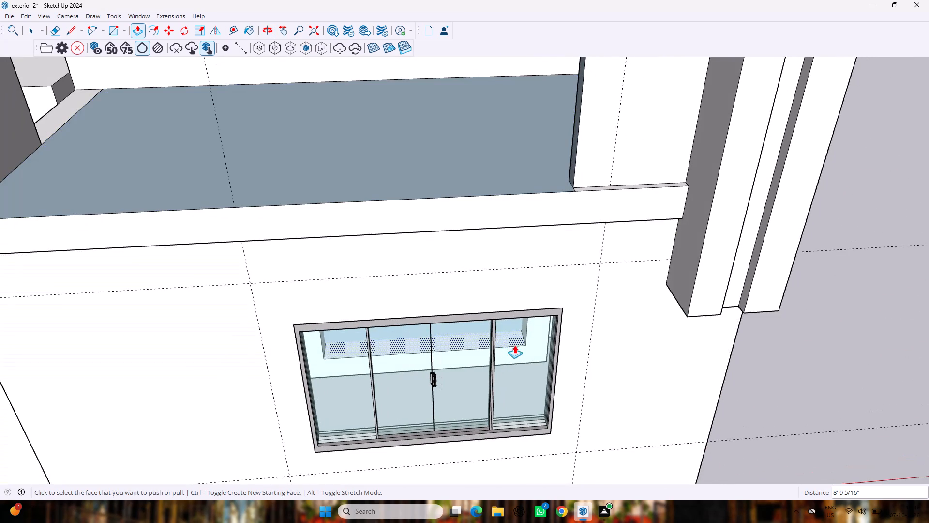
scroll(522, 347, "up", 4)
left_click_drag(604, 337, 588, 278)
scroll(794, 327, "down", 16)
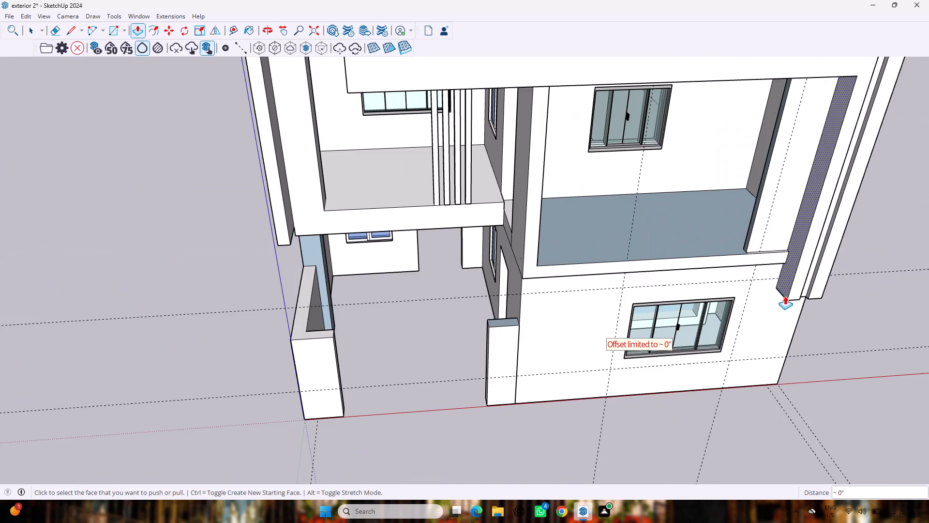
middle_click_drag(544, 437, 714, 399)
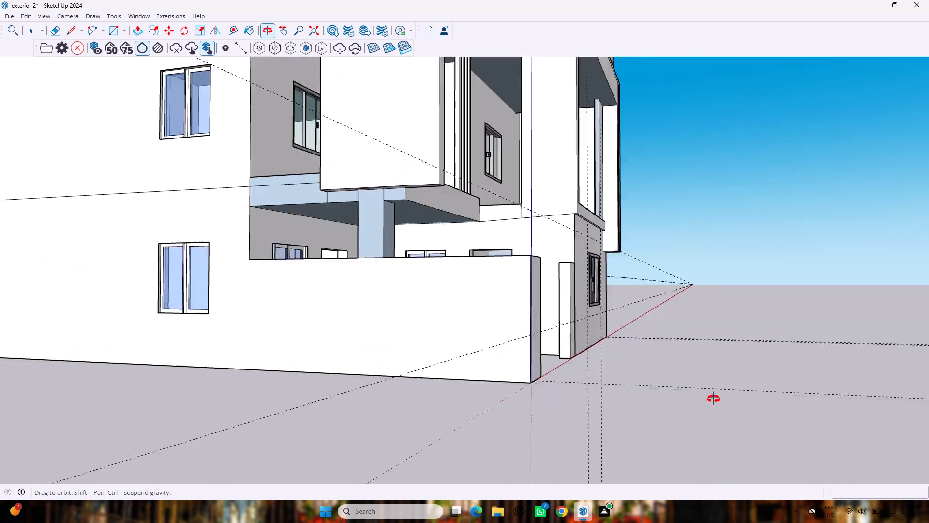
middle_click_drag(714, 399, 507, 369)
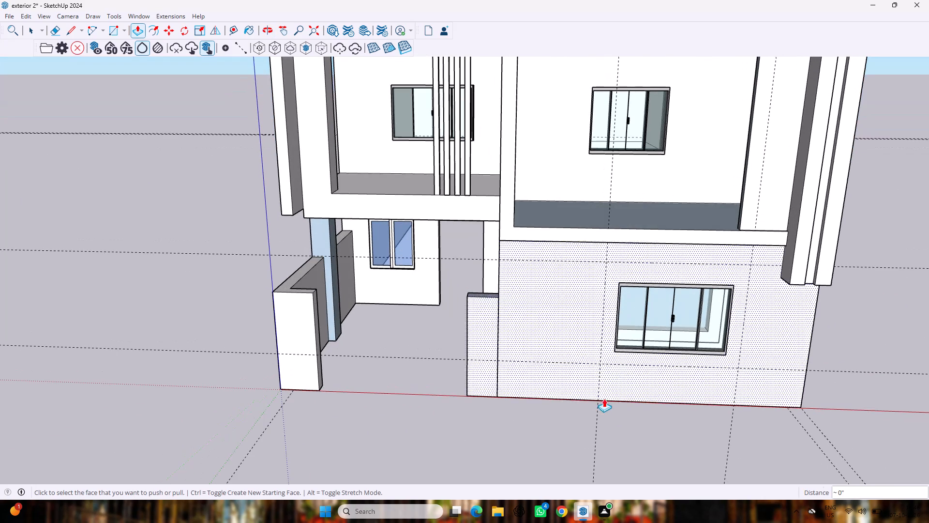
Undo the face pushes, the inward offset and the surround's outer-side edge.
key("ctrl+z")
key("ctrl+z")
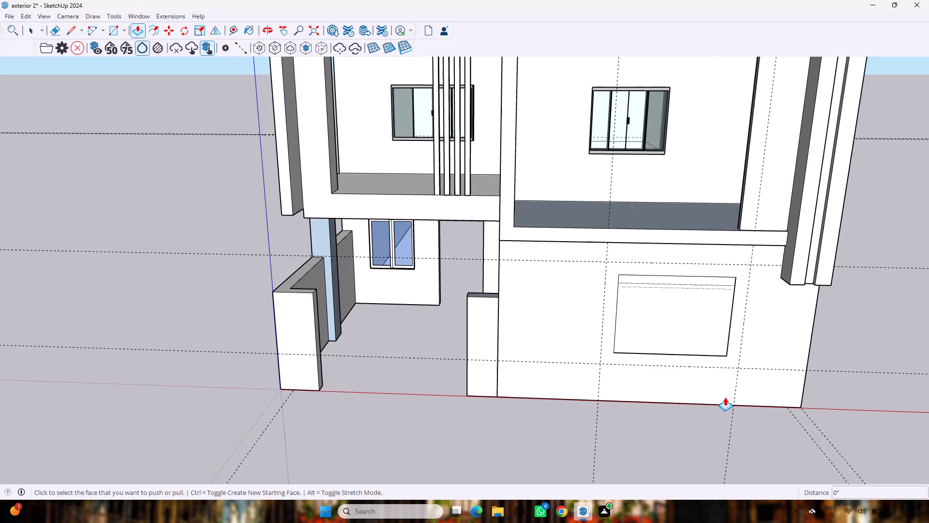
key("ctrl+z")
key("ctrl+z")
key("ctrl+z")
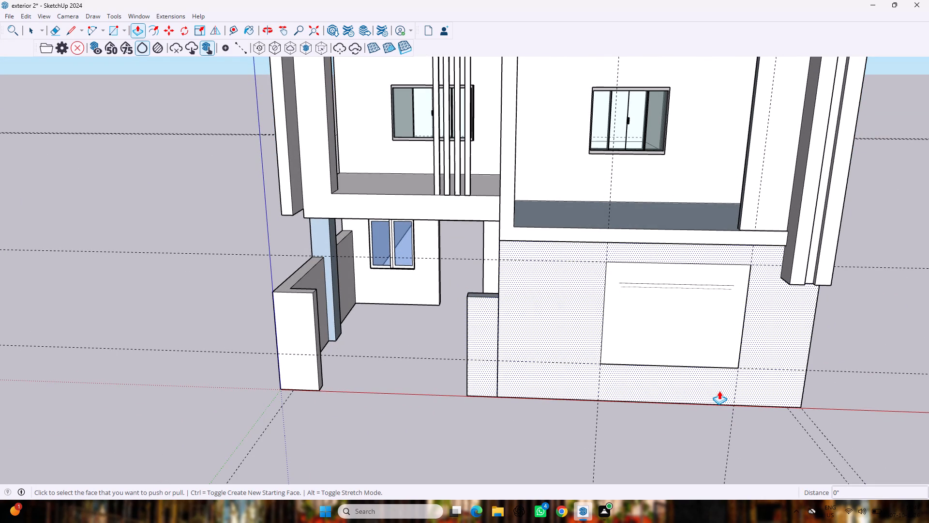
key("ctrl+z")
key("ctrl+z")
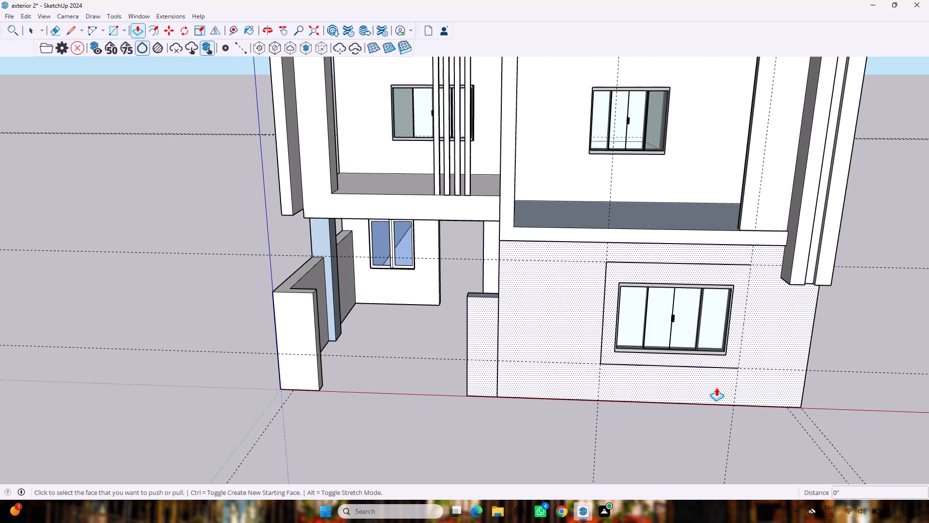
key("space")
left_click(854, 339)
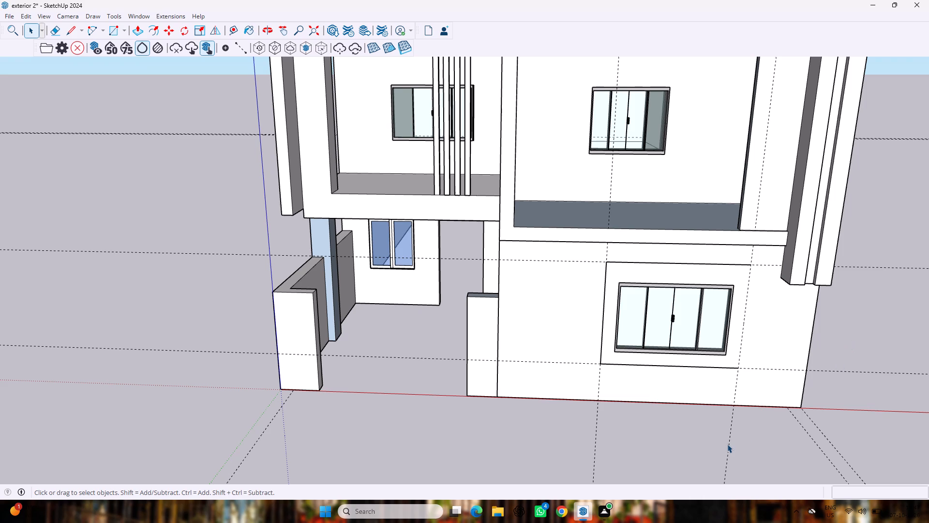
Erase the vertical and horizontal guide lines crossing the wall around the ground-floor front window.
key("e")
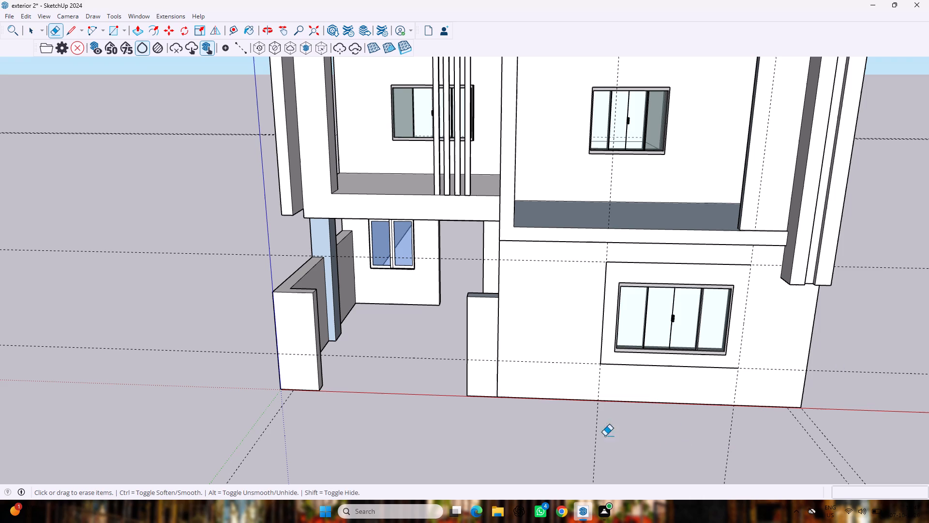
left_click_drag(567, 435, 776, 470)
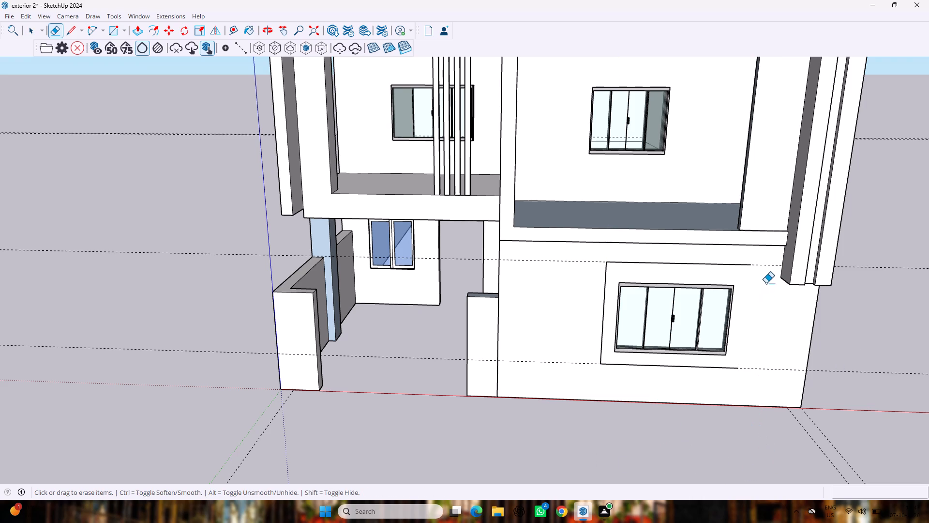
left_click_drag(765, 264, 768, 382)
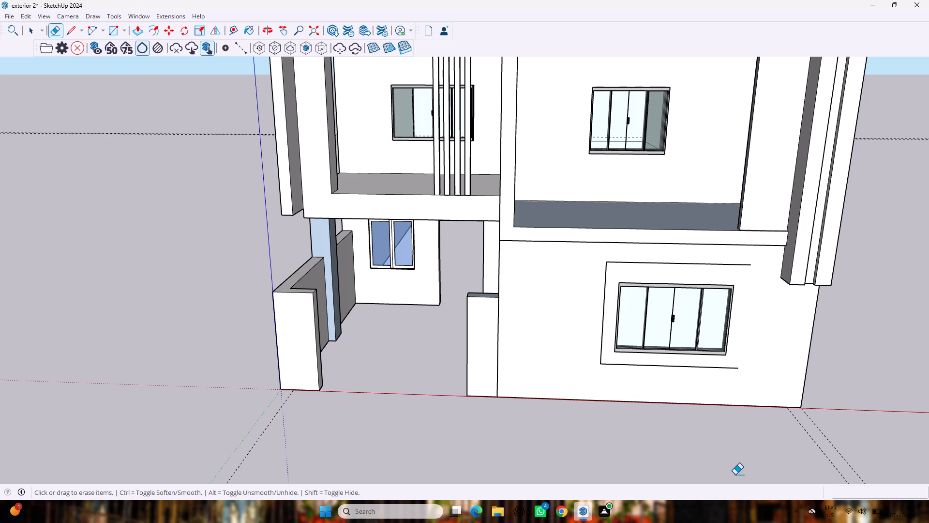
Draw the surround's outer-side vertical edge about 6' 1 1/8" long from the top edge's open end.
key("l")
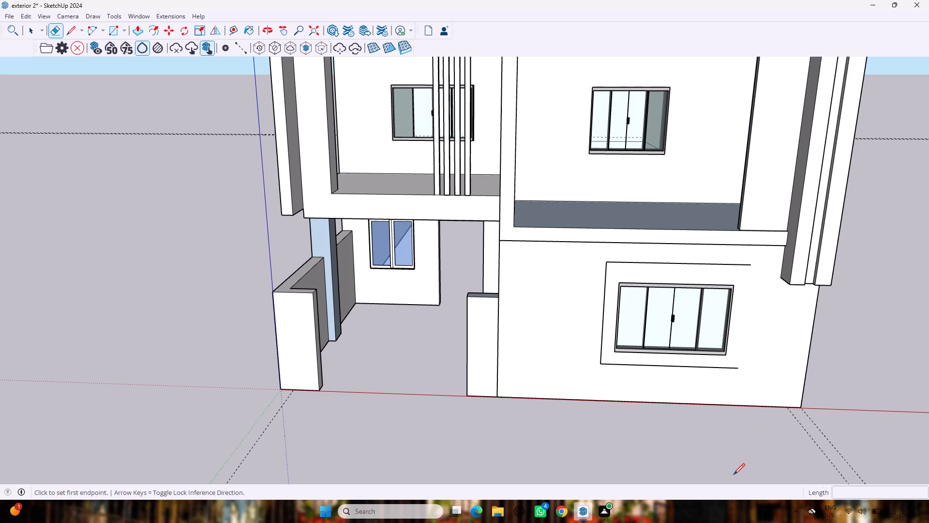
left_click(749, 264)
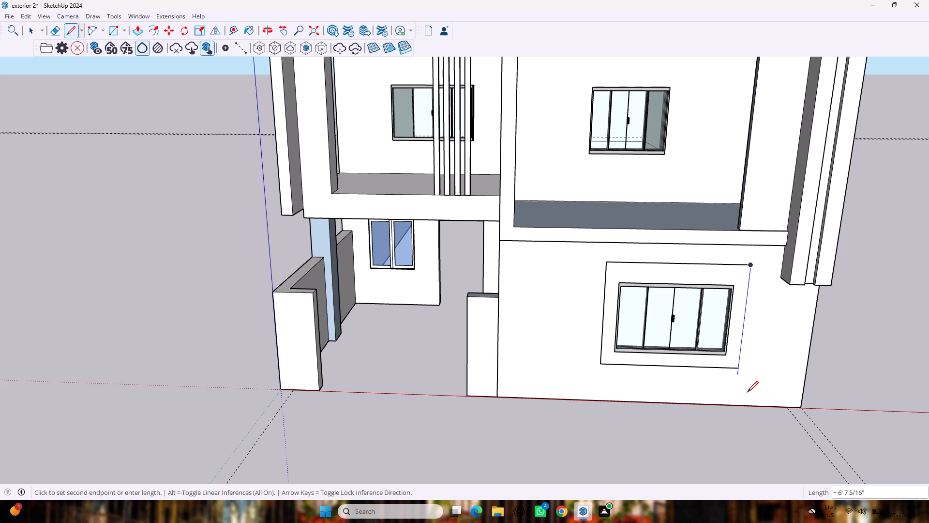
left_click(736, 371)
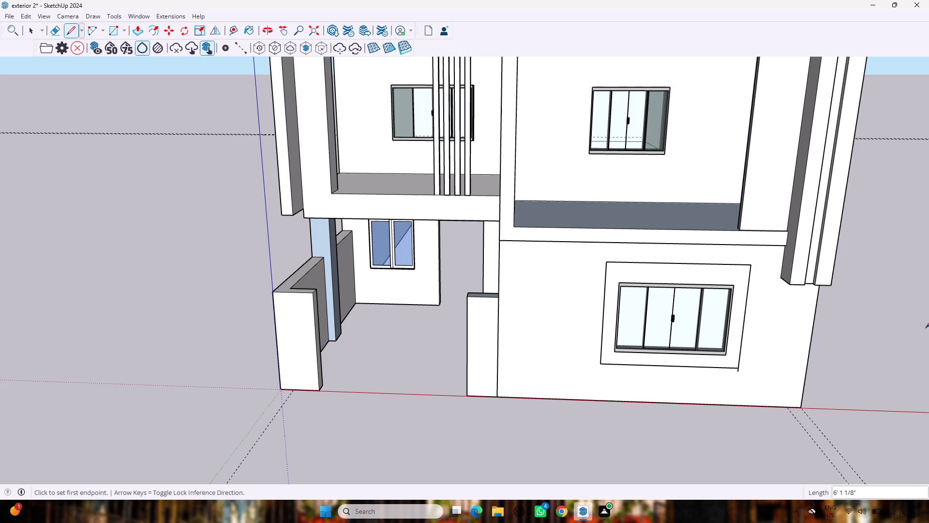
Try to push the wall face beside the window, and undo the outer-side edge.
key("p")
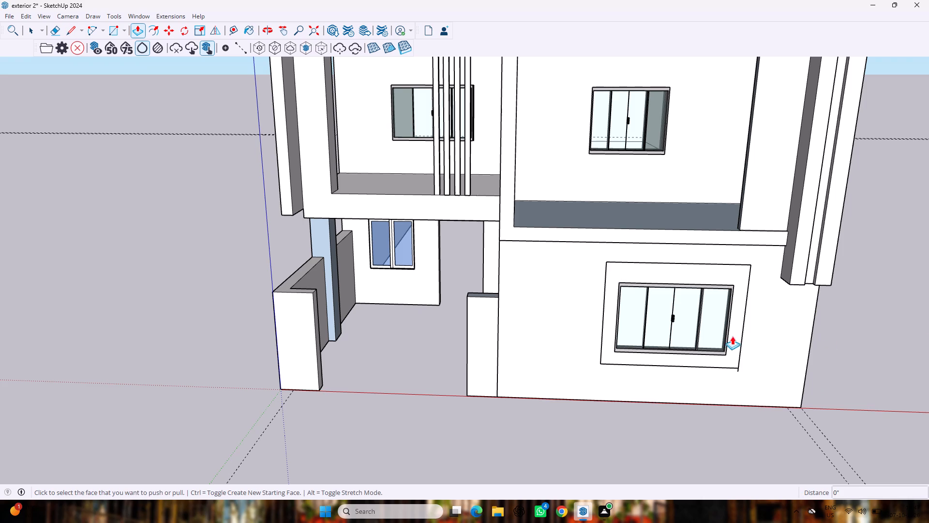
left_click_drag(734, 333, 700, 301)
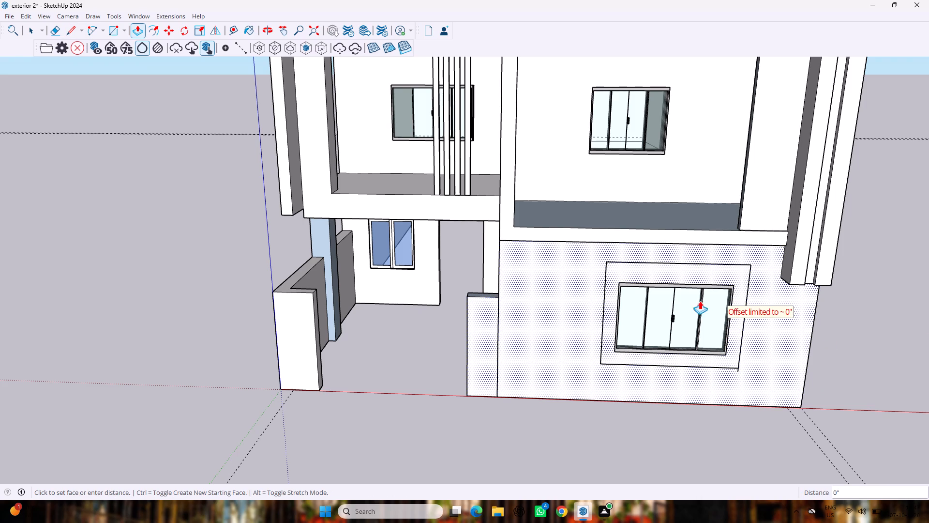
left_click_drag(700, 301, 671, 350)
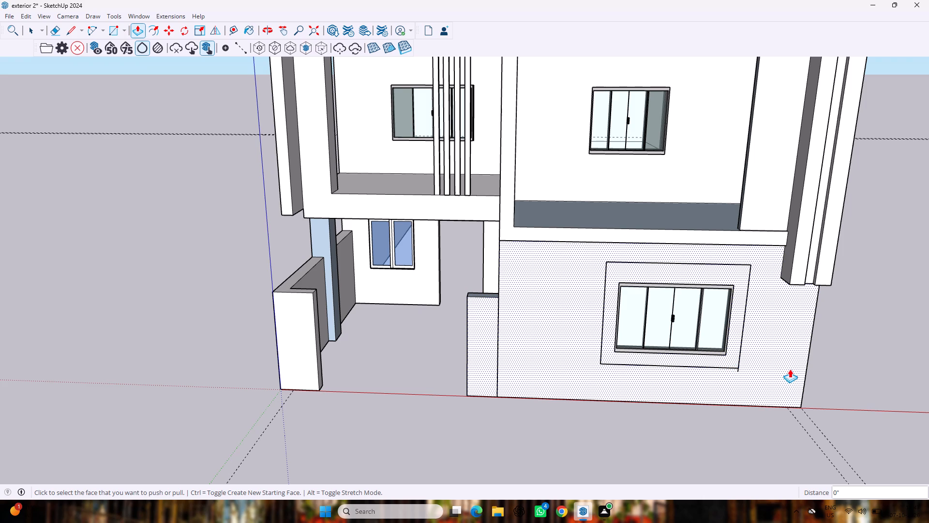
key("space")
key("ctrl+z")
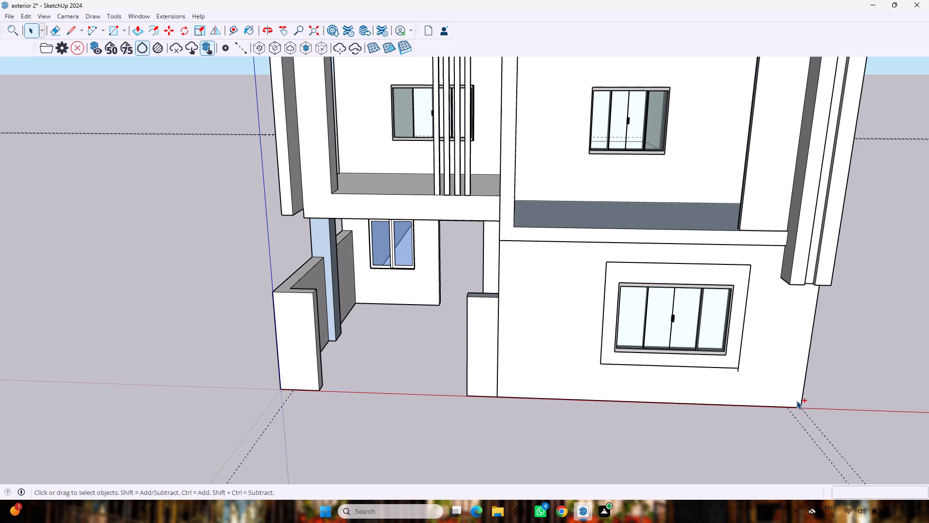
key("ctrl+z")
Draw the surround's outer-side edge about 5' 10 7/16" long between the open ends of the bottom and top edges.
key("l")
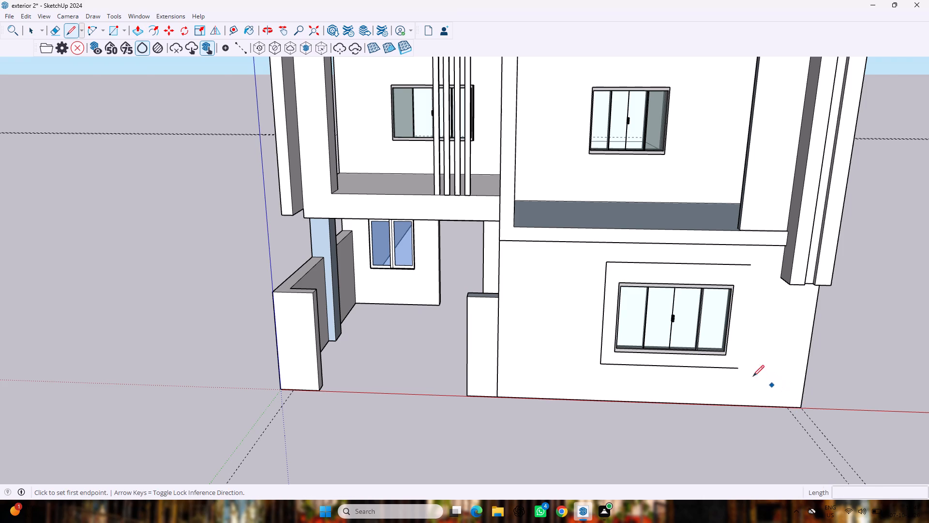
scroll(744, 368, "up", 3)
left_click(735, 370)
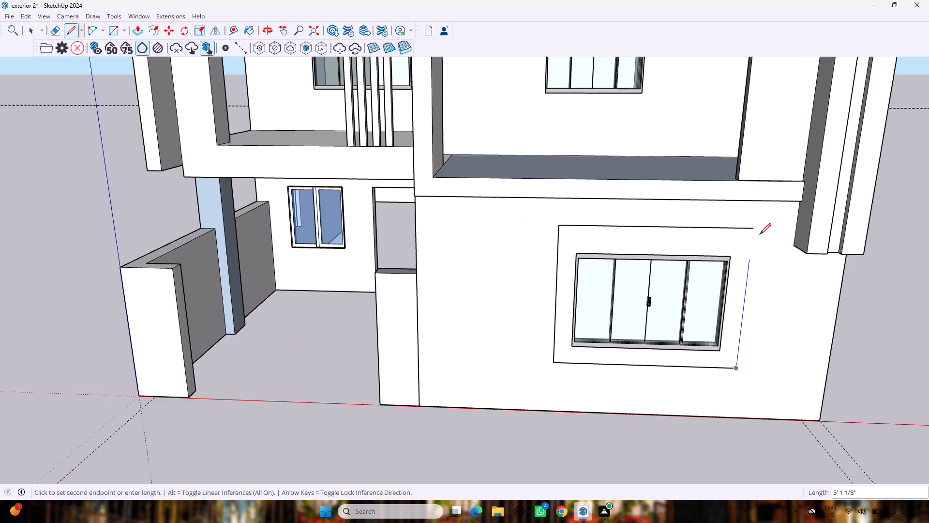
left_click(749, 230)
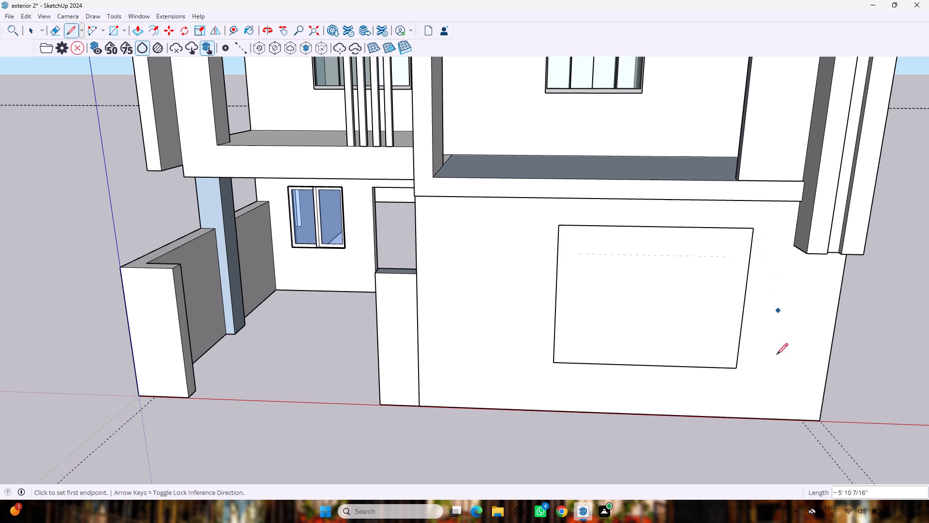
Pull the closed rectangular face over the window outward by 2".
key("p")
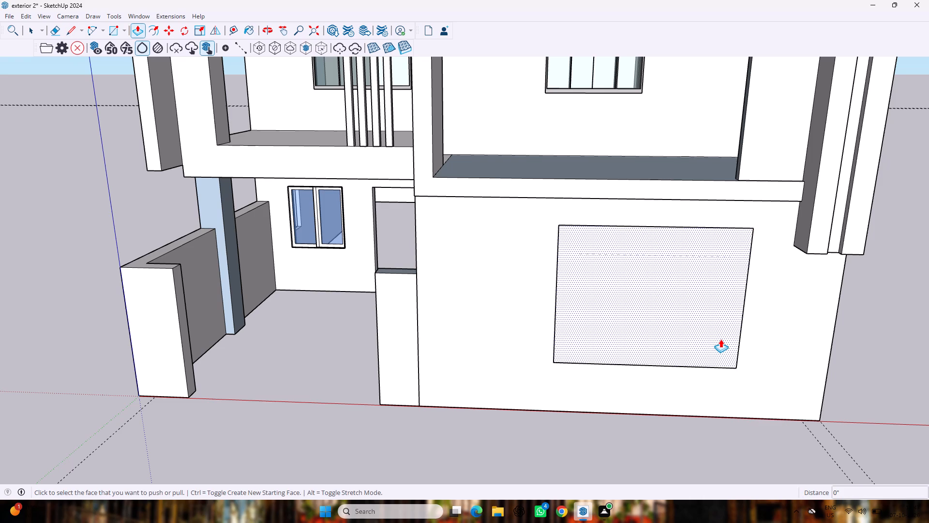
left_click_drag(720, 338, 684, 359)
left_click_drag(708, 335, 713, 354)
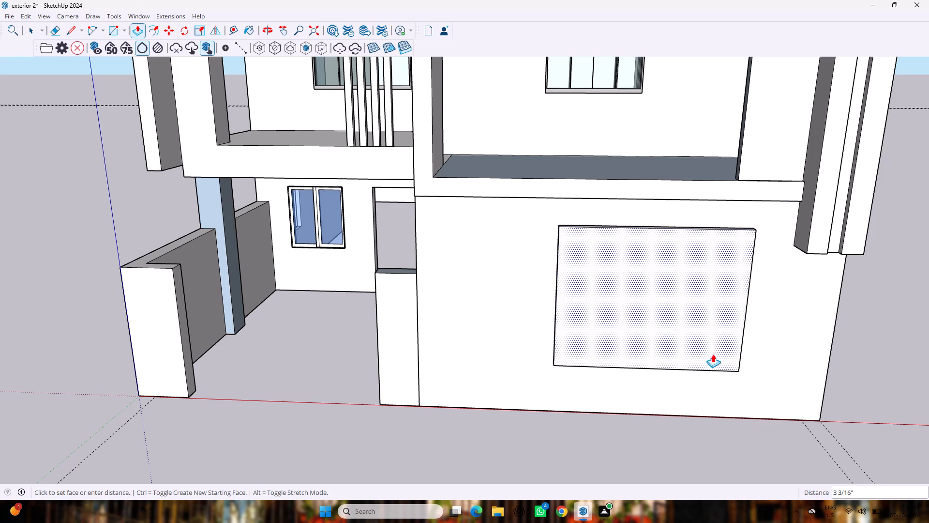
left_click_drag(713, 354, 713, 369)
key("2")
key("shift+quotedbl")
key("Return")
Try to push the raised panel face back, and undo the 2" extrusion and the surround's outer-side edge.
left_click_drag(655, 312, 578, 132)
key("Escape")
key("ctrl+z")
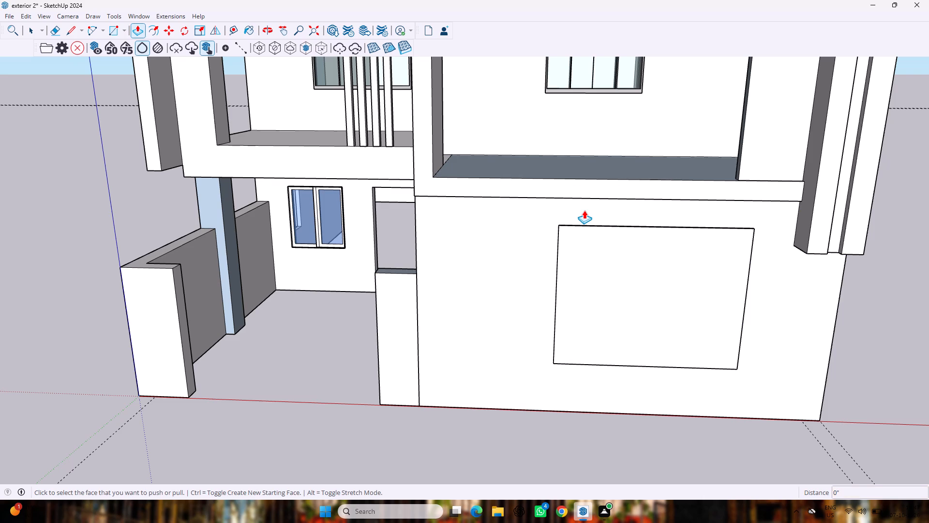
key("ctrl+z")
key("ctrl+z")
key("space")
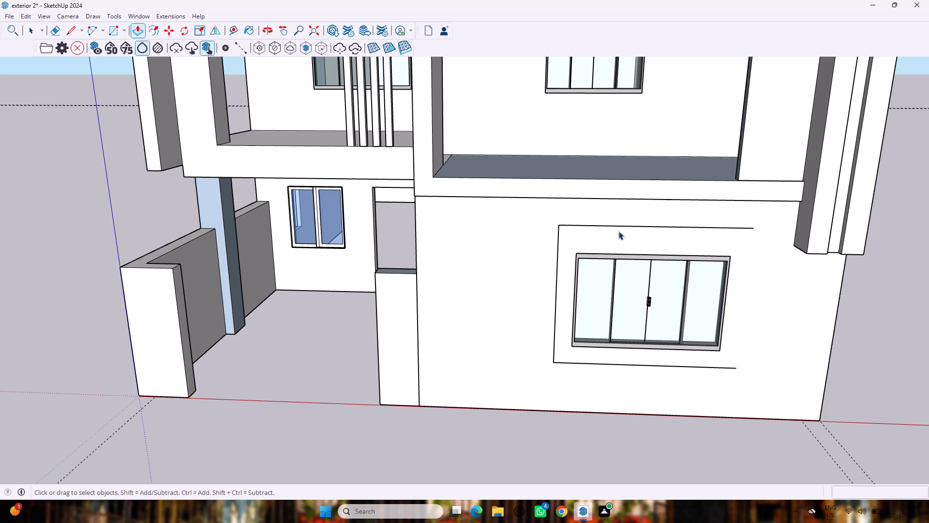
Erase the surround's remaining top, inner-side and bottom edges around the ground-floor front window.
key("e")
left_click_drag(574, 216, 561, 250)
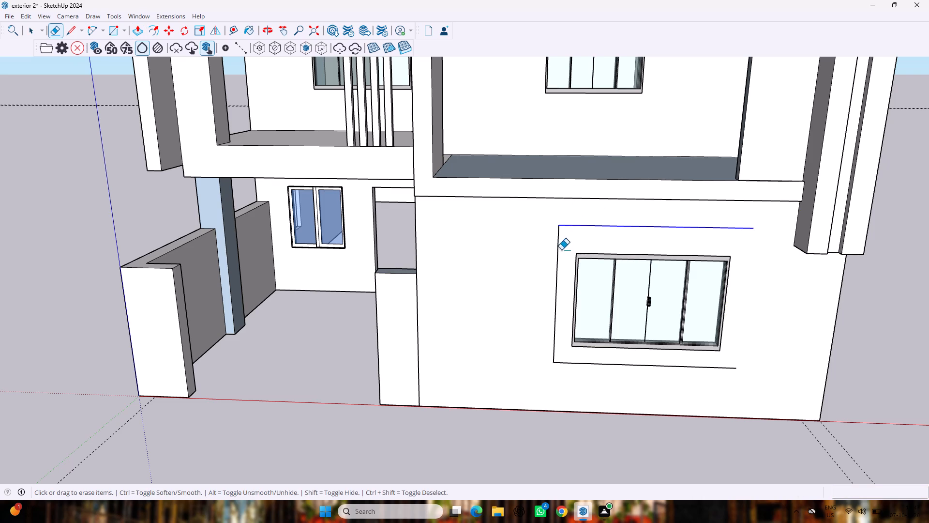
left_click_drag(561, 250, 571, 375)
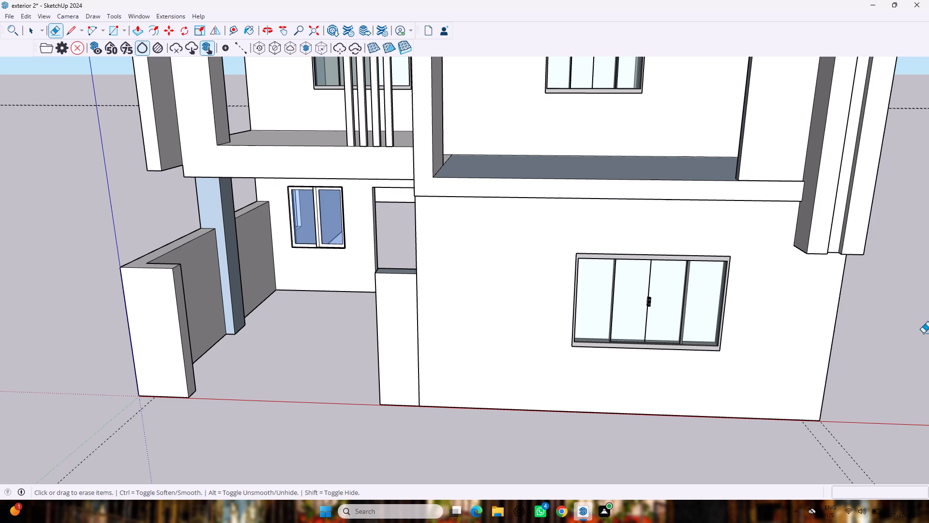
Draw a line about 9' 3" long down the front wall on the ground-floor window's inner side, from the balcony band to the wall base.
scroll(908, 348, "down", 2)
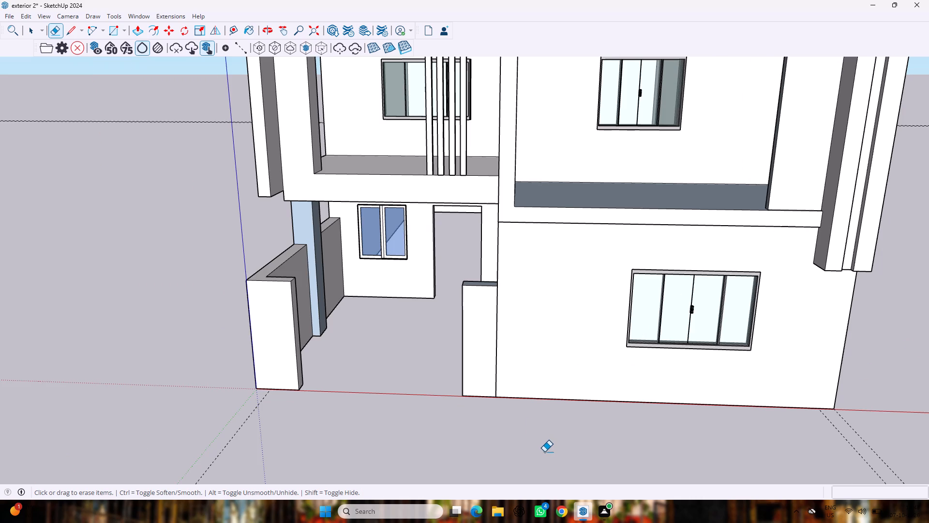
key("space")
key("r")
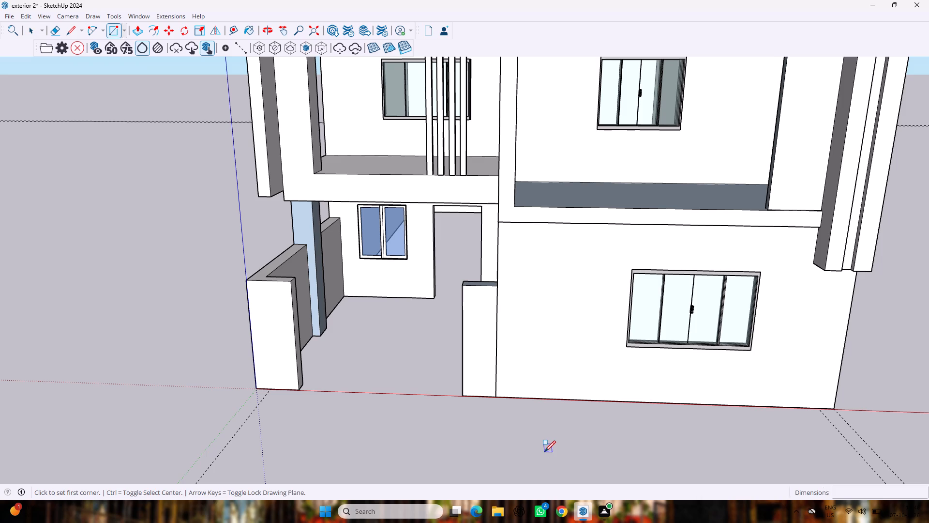
key("space")
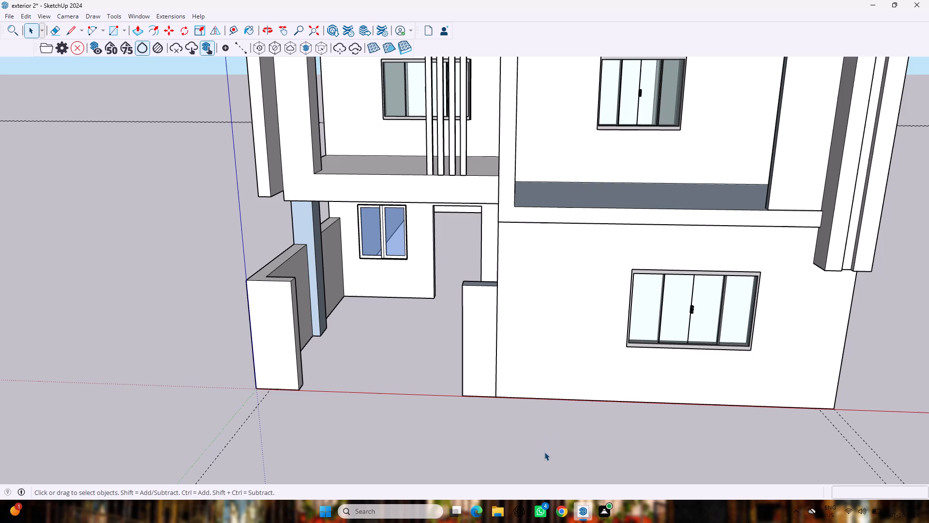
key("l")
scroll(645, 343, "up", 3)
scroll(608, 321, "up", 4)
scroll(582, 272, "up", 1)
middle_click_drag(582, 272, 589, 143)
scroll(587, 143, "down", 11)
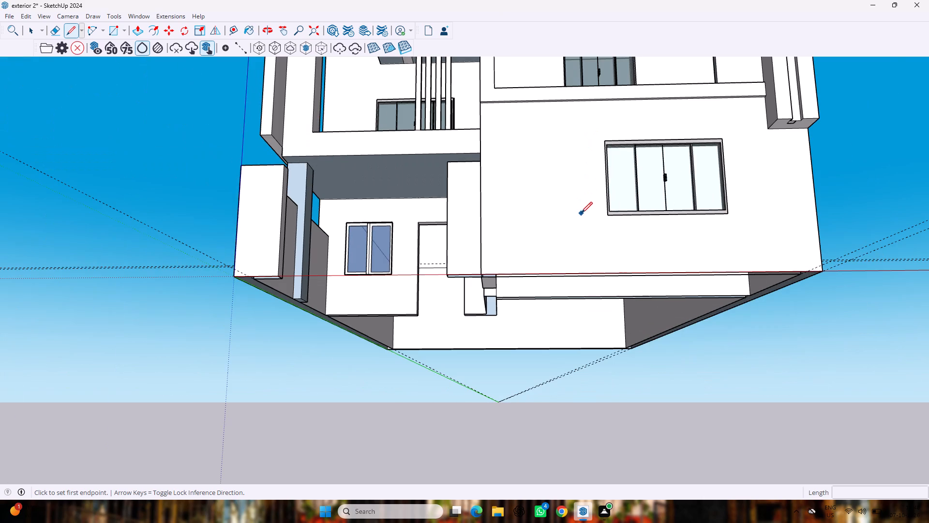
scroll(581, 210, "down", 7)
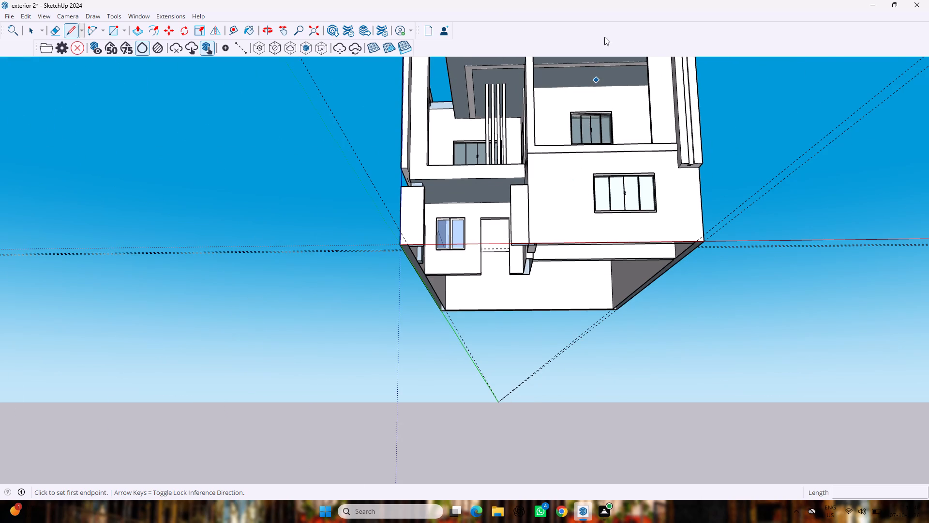
scroll(585, 151, "up", 7)
middle_click_drag(579, 187, 593, 145)
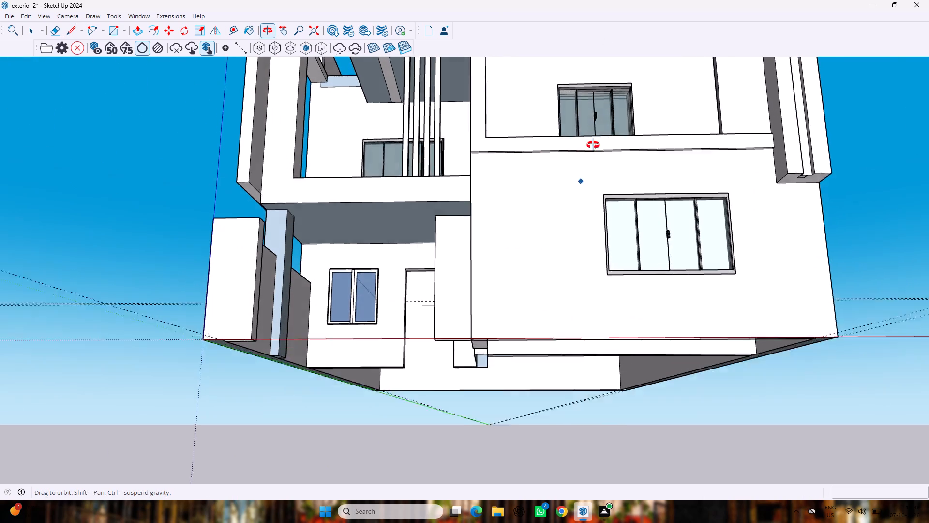
middle_click_drag(593, 145, 594, 136)
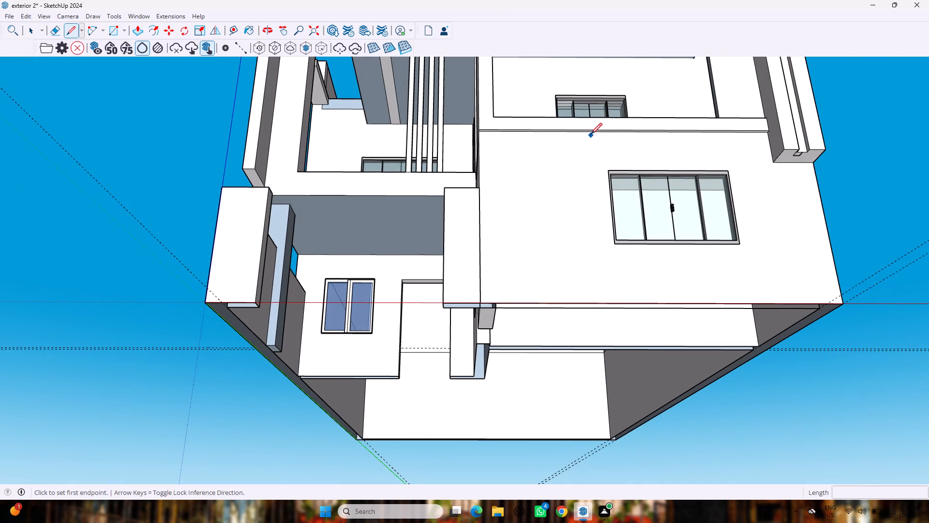
left_click(591, 134)
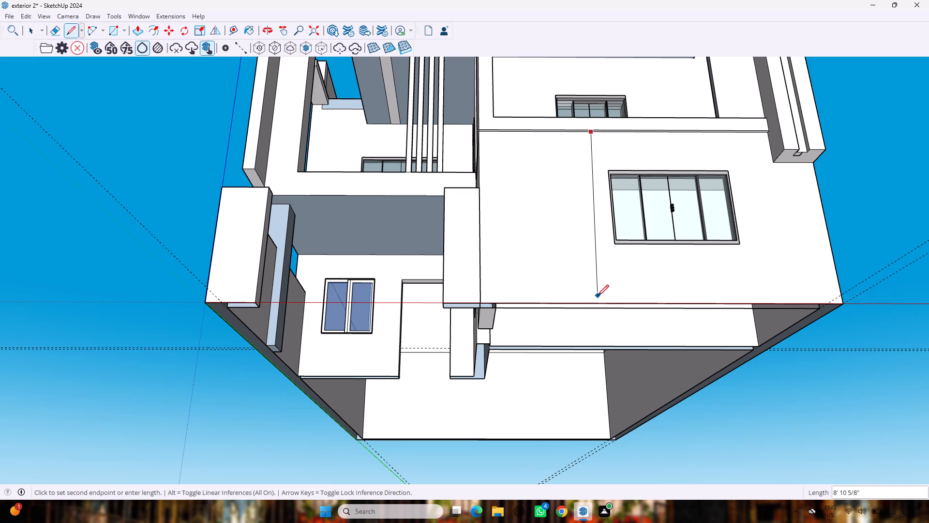
left_click(600, 302)
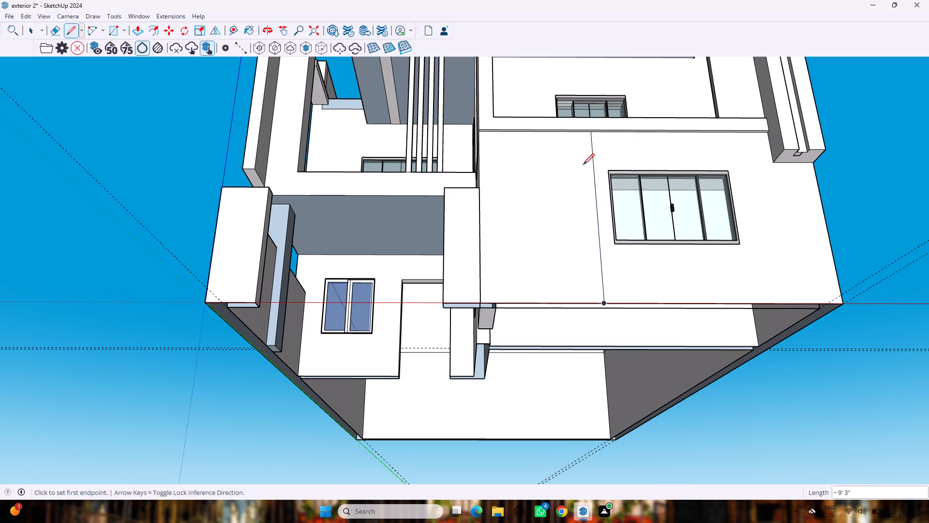
Complete the surround outline with 7' 7 13/16" lines above and below the window and an outer-side vertical about 9' 3" long.
left_click(591, 159)
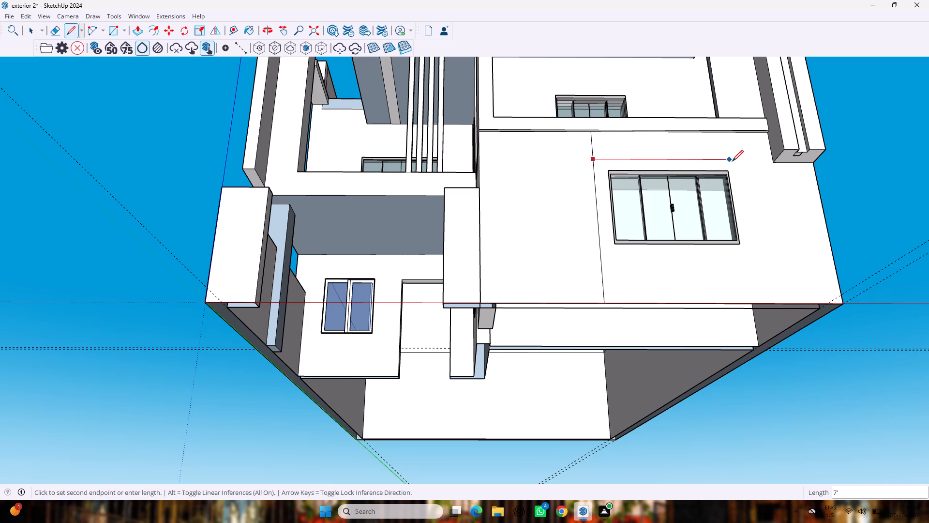
left_click(744, 165)
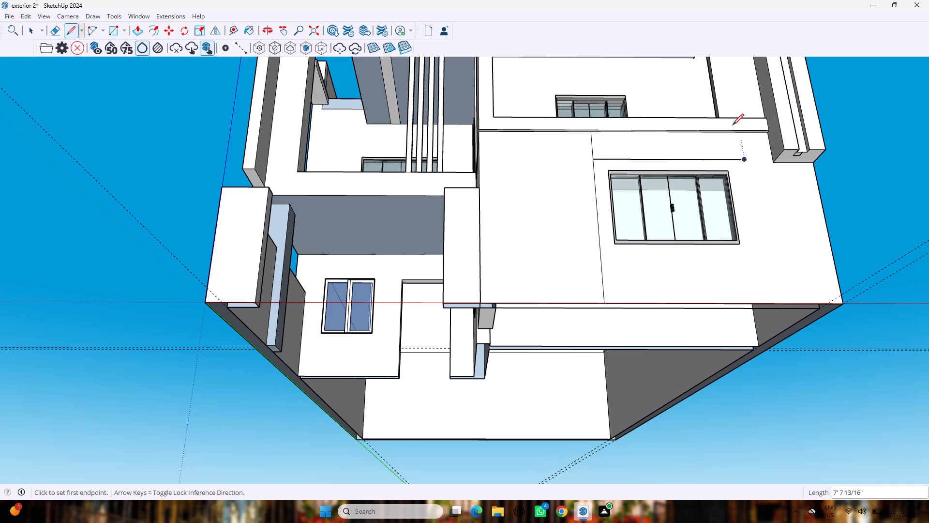
left_click(740, 134)
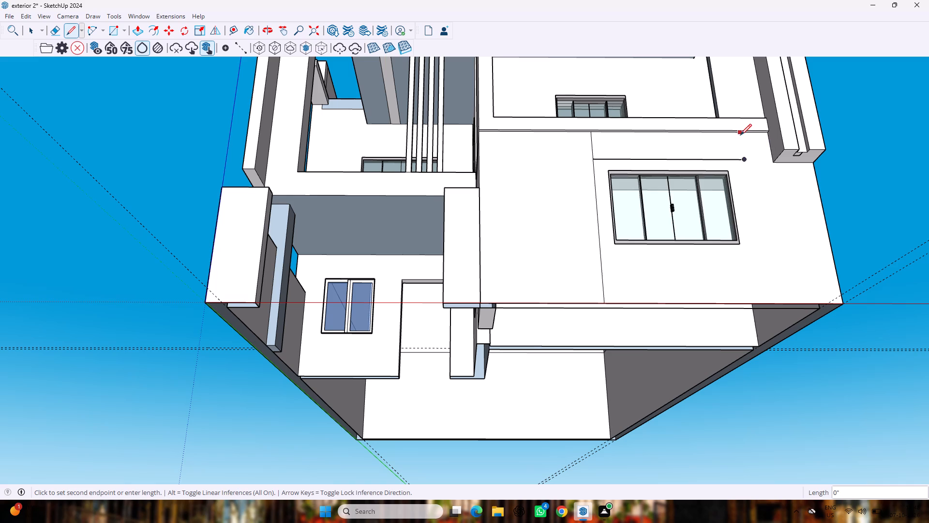
left_click(765, 305)
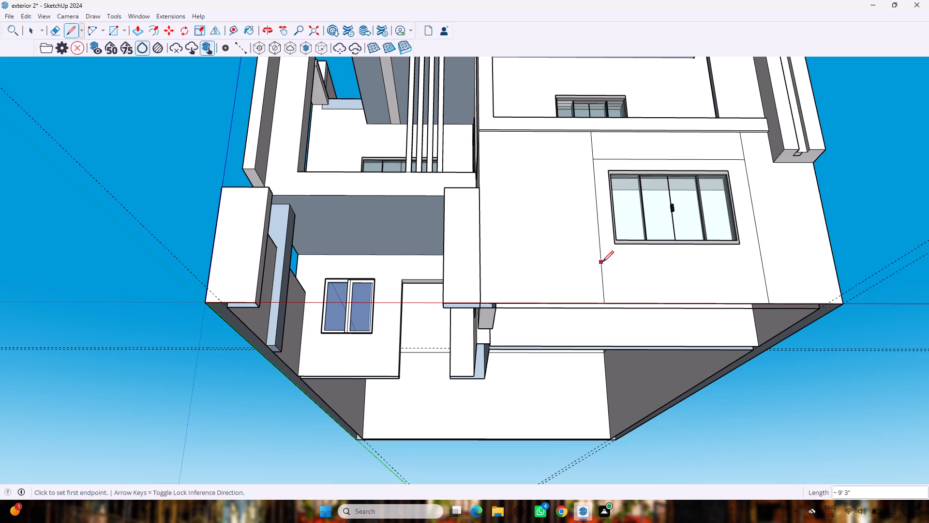
left_click(602, 263)
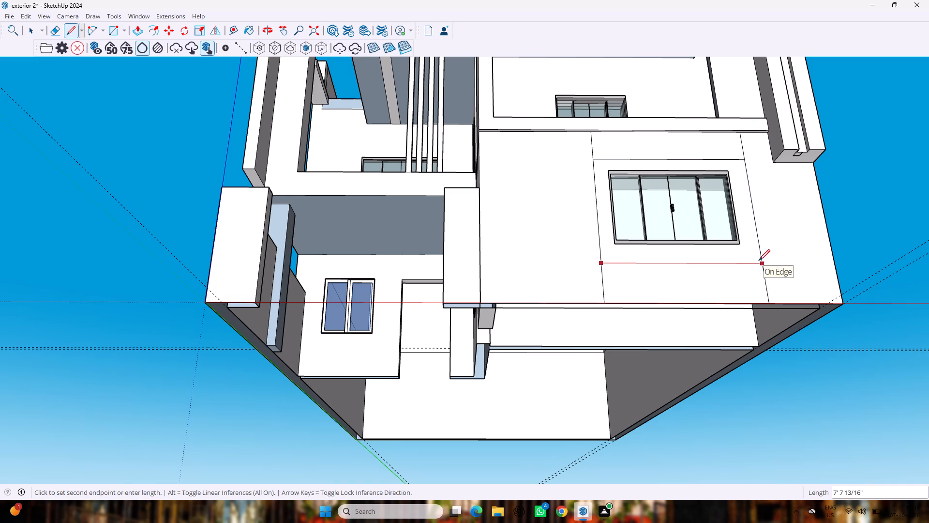
left_click(759, 259)
Pull the surround face around the ground-floor front window outward by 2", and by a further 2".
key("p")
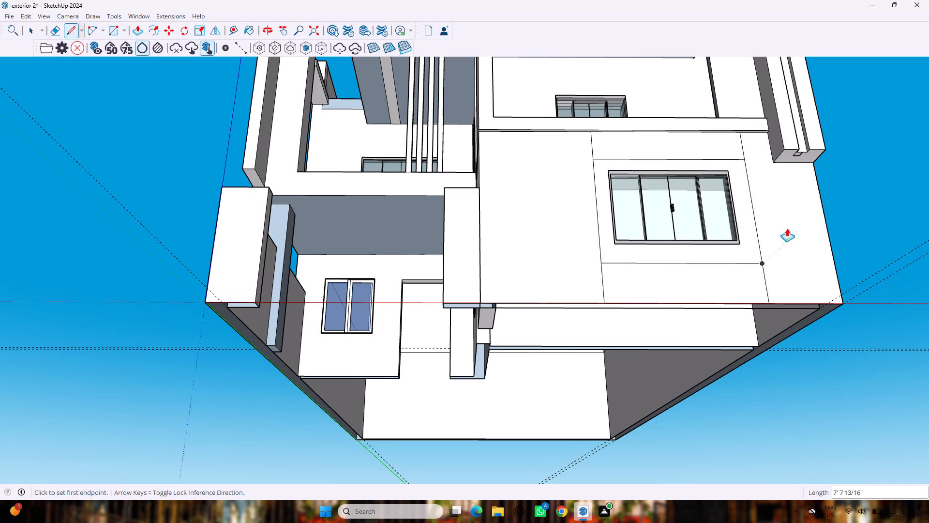
left_click_drag(740, 239, 750, 190)
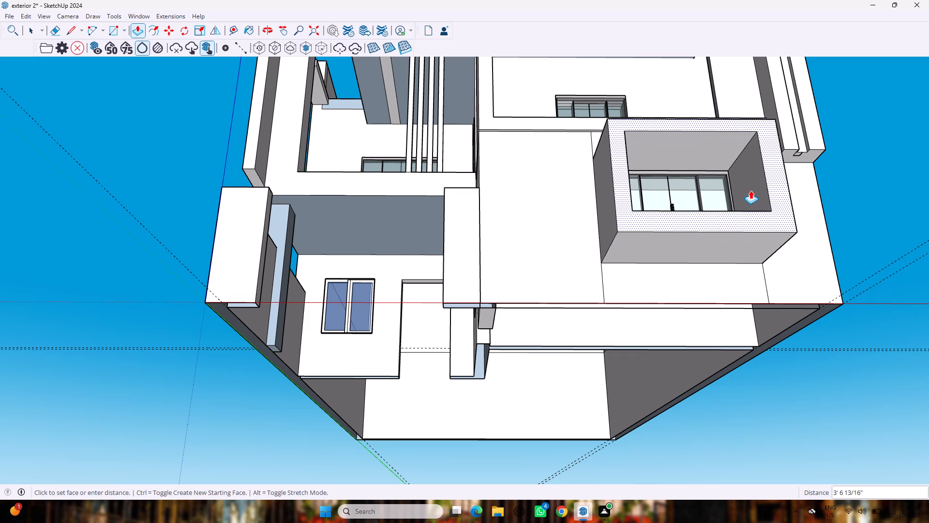
left_click_drag(750, 190, 750, 191)
key("2")
key("shift+quotedbl")
key("Return")
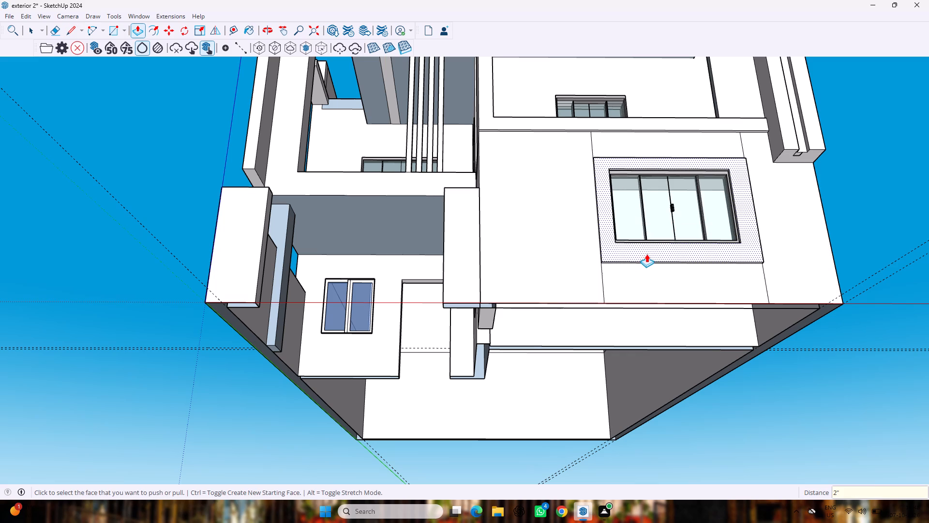
left_click_drag(647, 245, 655, 228)
key("2")
key("shift+quotedbl")
key("Return")
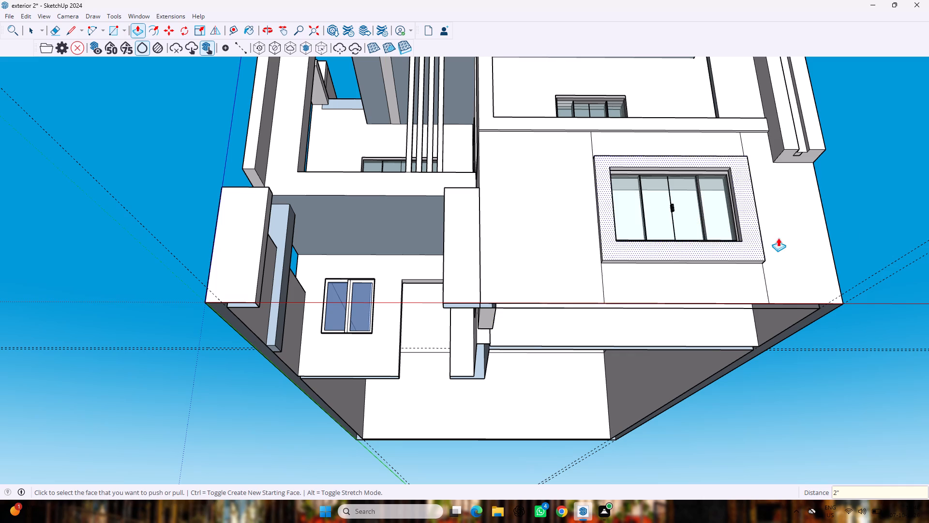
Erase the leftover vertical line segments above and below the raised surround on the front wall.
middle_click_drag(906, 224, 906, 326)
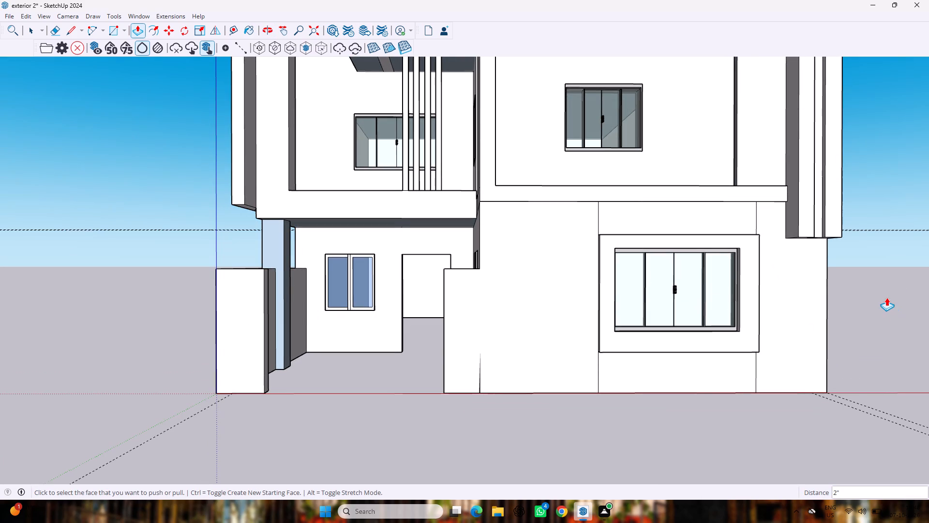
key("e")
left_click_drag(586, 228, 723, 225)
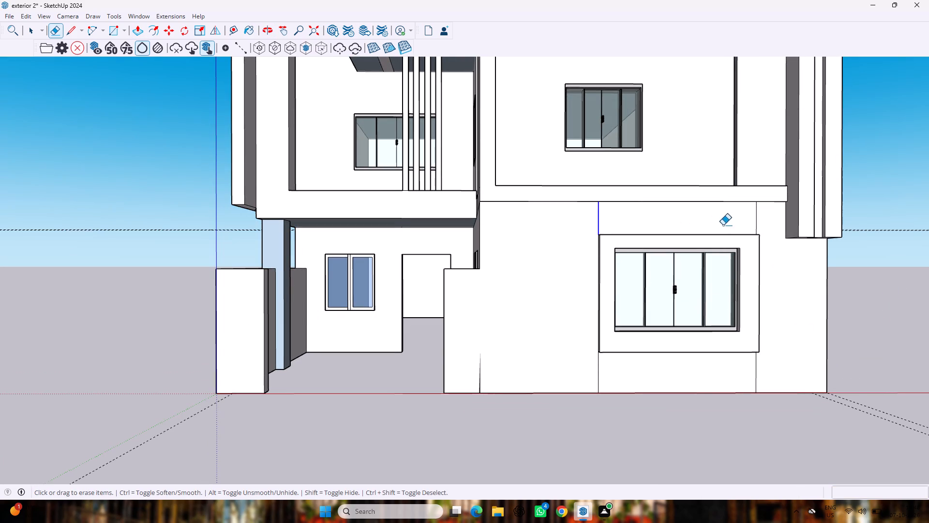
left_click_drag(723, 225, 780, 225)
left_click_drag(556, 387, 745, 375)
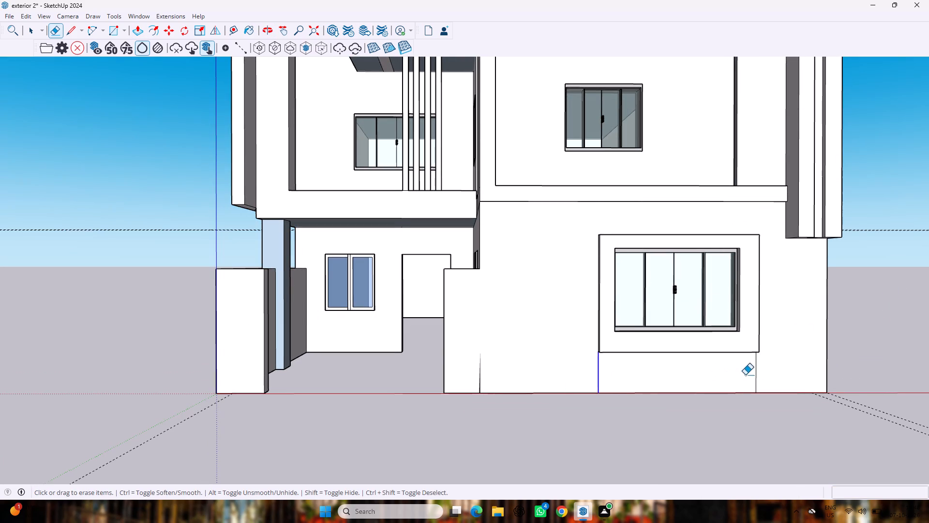
left_click_drag(745, 375, 778, 377)
middle_click_drag(928, 293, 926, 377)
scroll(664, 457, "up", 1)
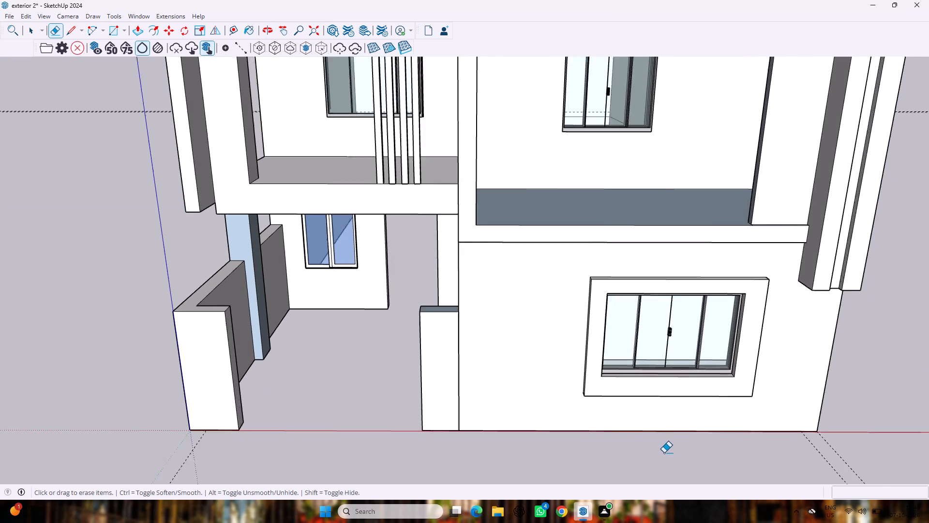
scroll(664, 453, "up", 1)
scroll(666, 419, "down", 5)
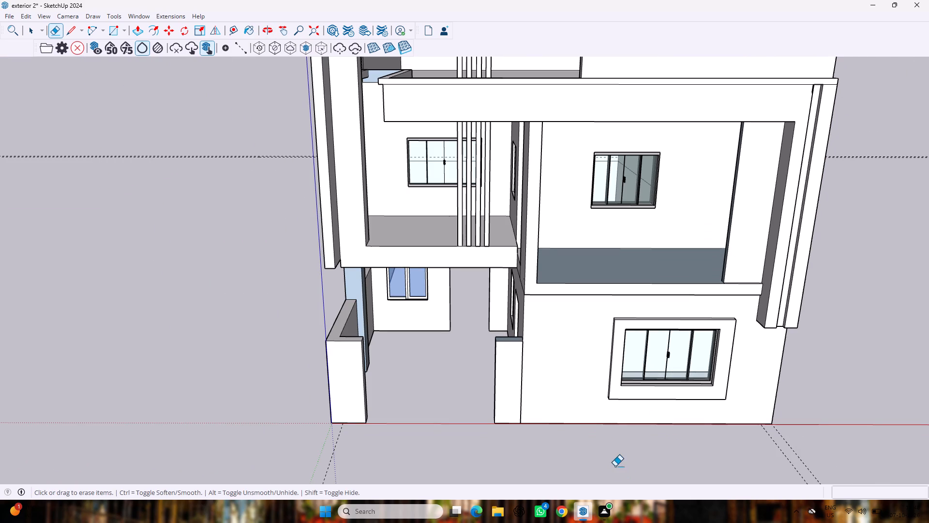
key("space")
scroll(619, 454, "down", 2)
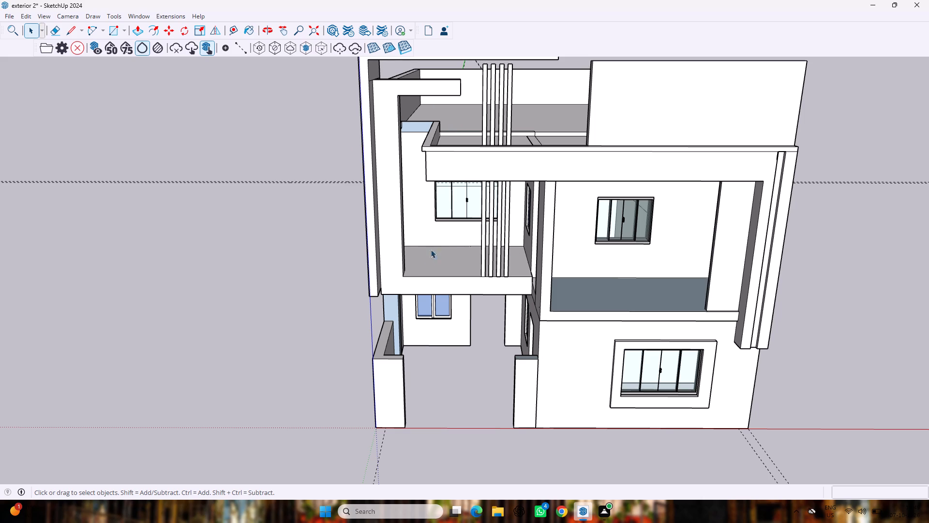
Draw a line about 2' 7 1/2" long across the side wall from the upper-floor side window's edge to the wall corner.
scroll(457, 249, "up", 3)
middle_click_drag(530, 186, 682, 152)
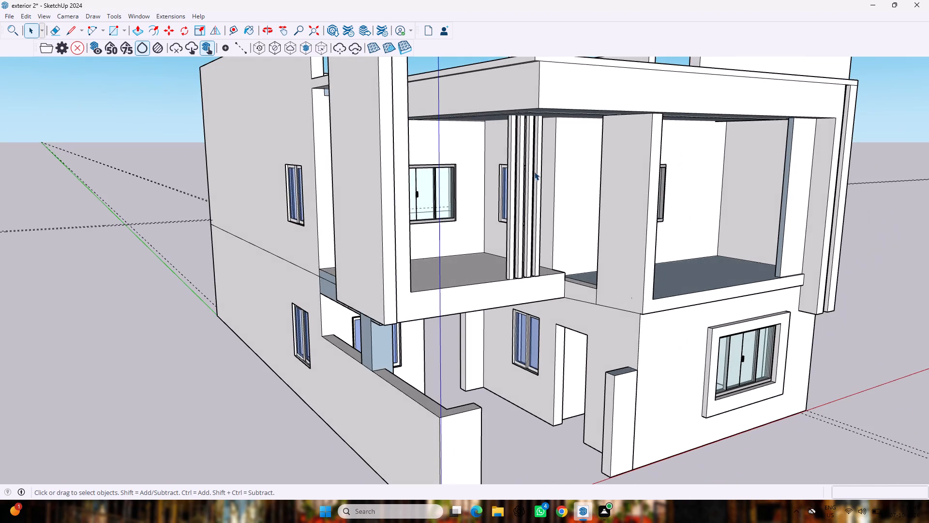
scroll(534, 166, "up", 4)
middle_click_drag(569, 155, 463, 172)
scroll(511, 173, "down", 1)
scroll(517, 169, "up", 2)
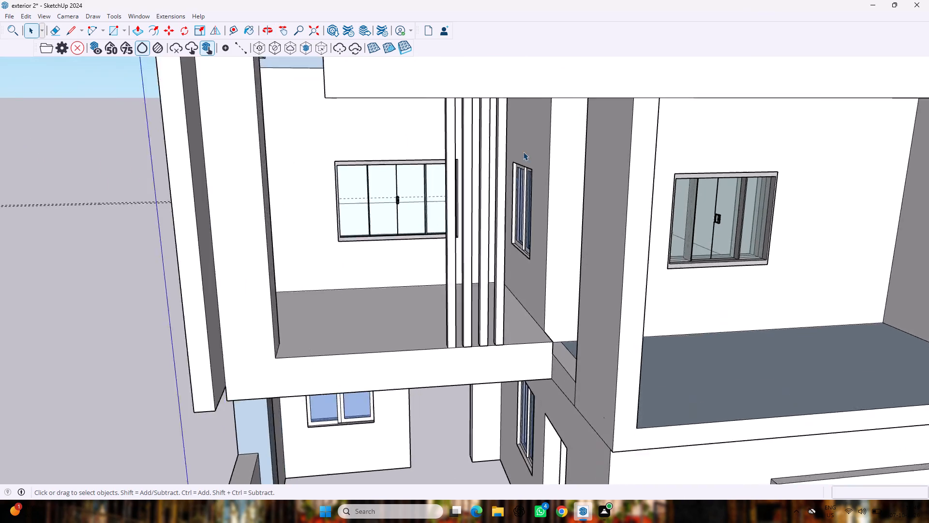
scroll(523, 152, "up", 2)
middle_click_drag(534, 168, 564, 186)
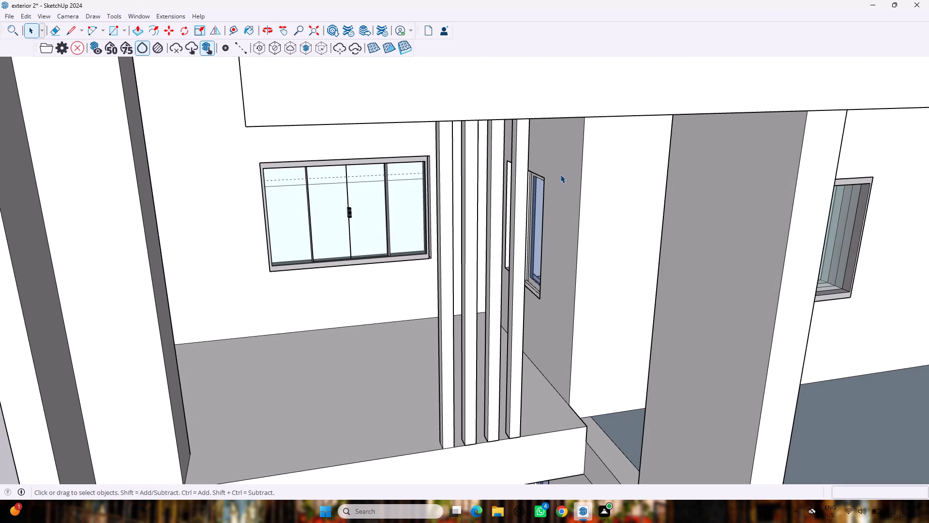
key("l")
scroll(541, 183, "up", 5)
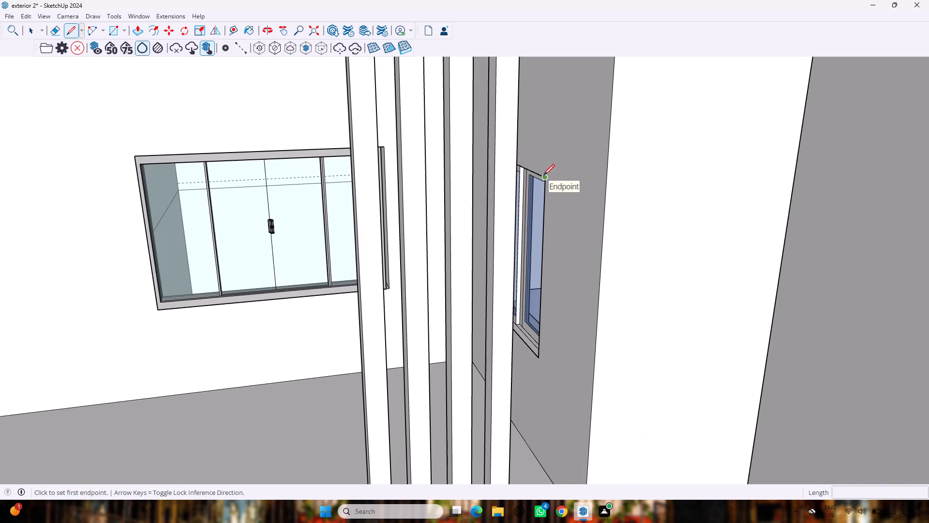
scroll(553, 201, "up", 3)
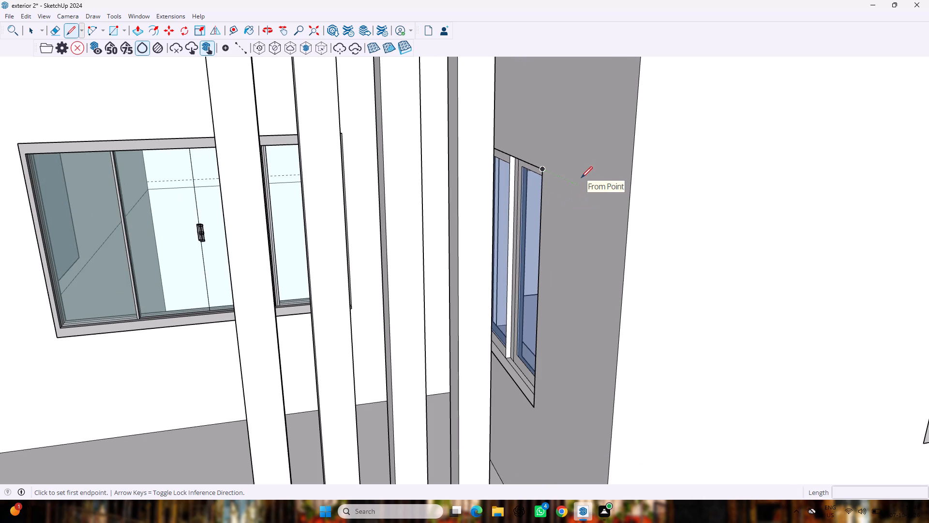
left_click(542, 195)
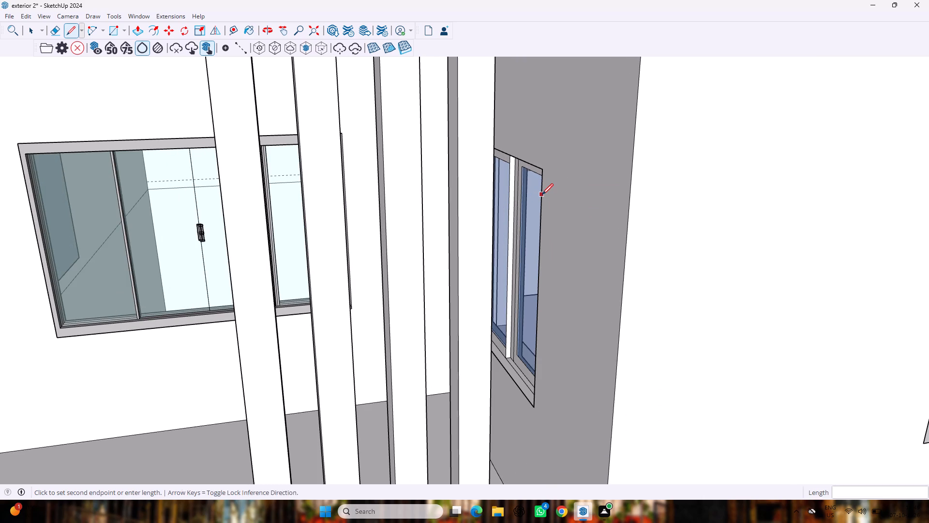
left_click(626, 231)
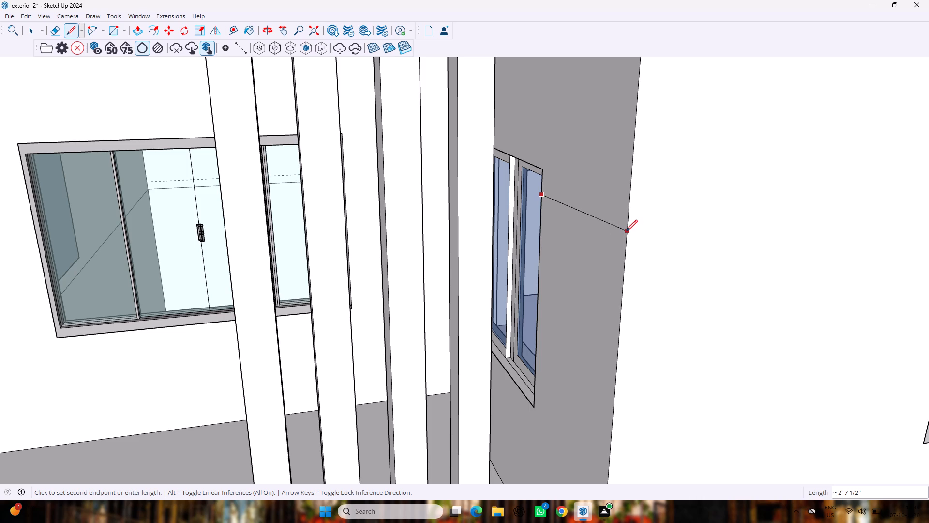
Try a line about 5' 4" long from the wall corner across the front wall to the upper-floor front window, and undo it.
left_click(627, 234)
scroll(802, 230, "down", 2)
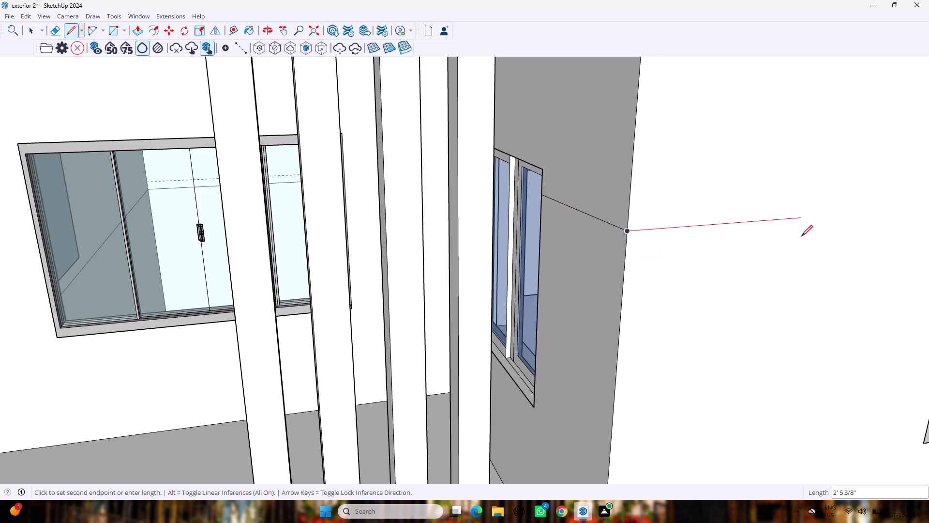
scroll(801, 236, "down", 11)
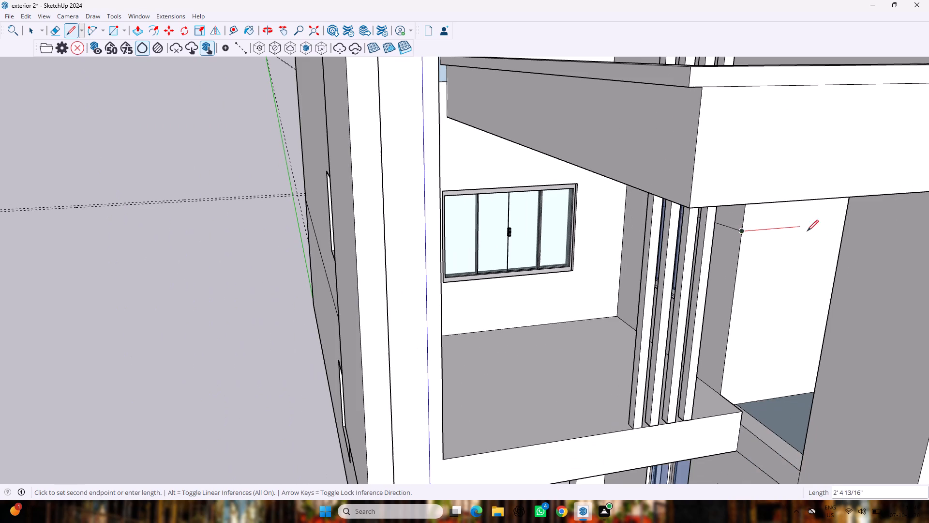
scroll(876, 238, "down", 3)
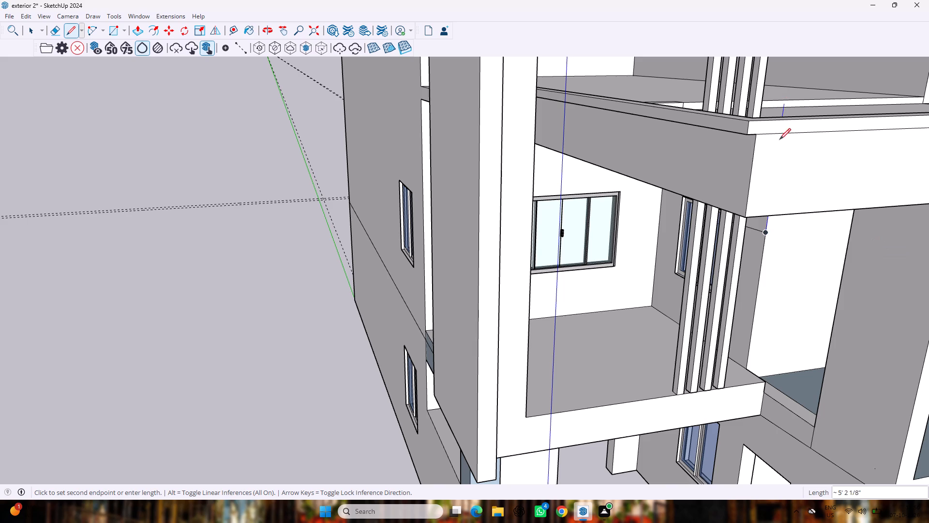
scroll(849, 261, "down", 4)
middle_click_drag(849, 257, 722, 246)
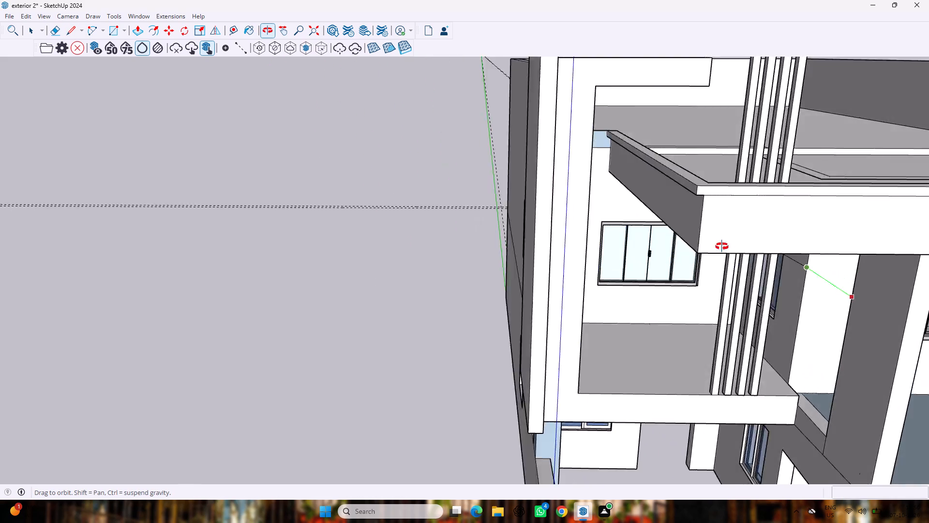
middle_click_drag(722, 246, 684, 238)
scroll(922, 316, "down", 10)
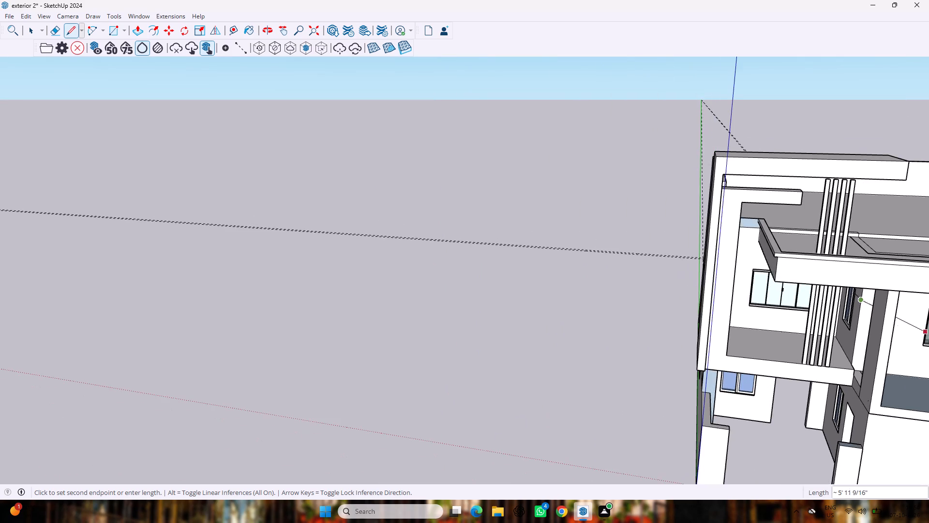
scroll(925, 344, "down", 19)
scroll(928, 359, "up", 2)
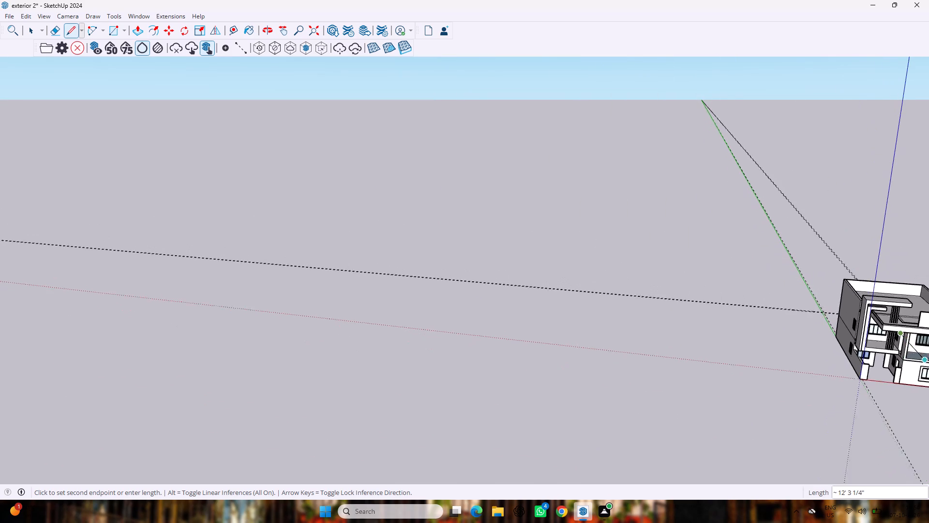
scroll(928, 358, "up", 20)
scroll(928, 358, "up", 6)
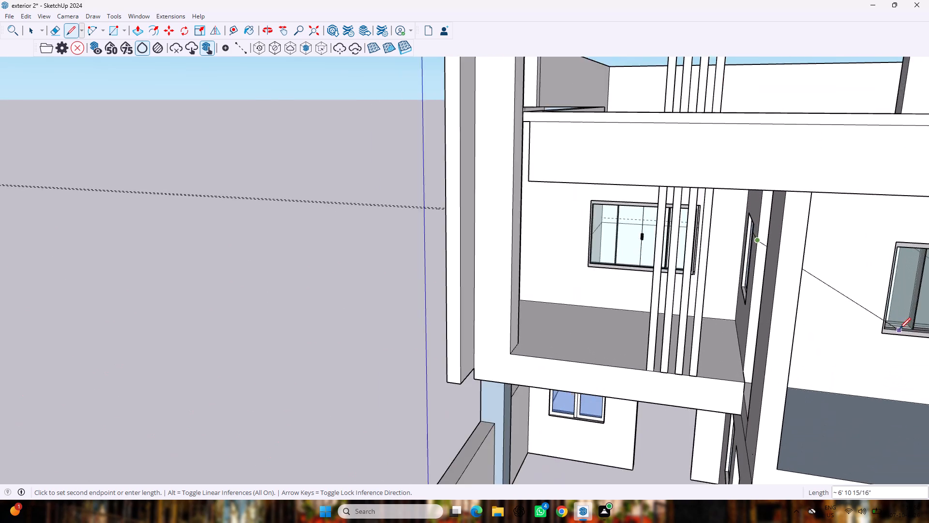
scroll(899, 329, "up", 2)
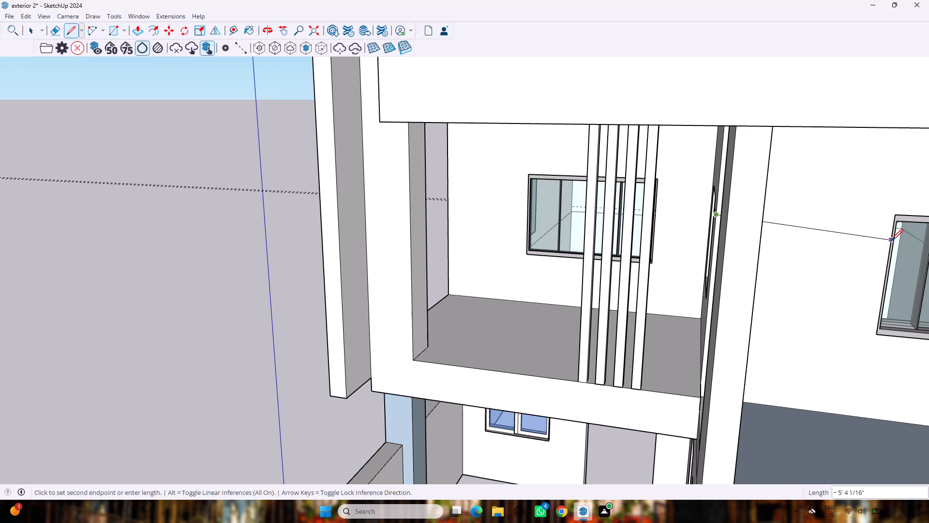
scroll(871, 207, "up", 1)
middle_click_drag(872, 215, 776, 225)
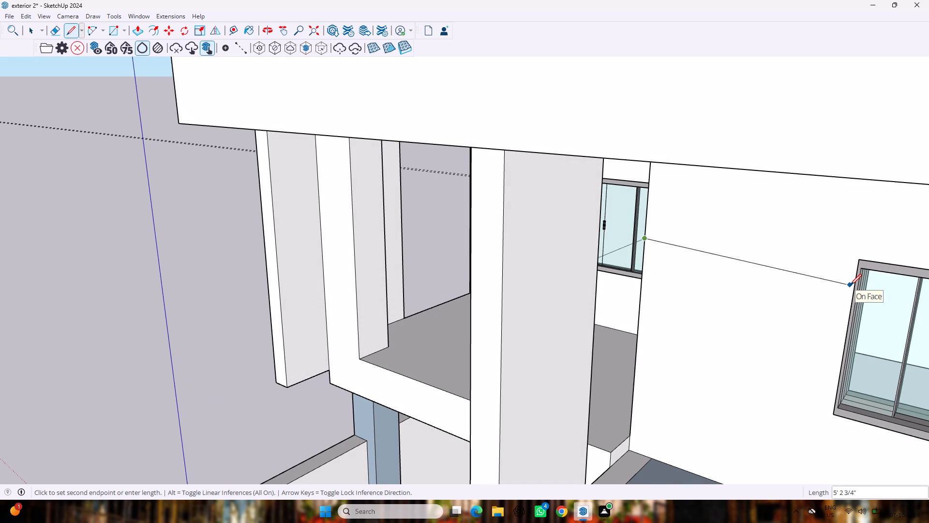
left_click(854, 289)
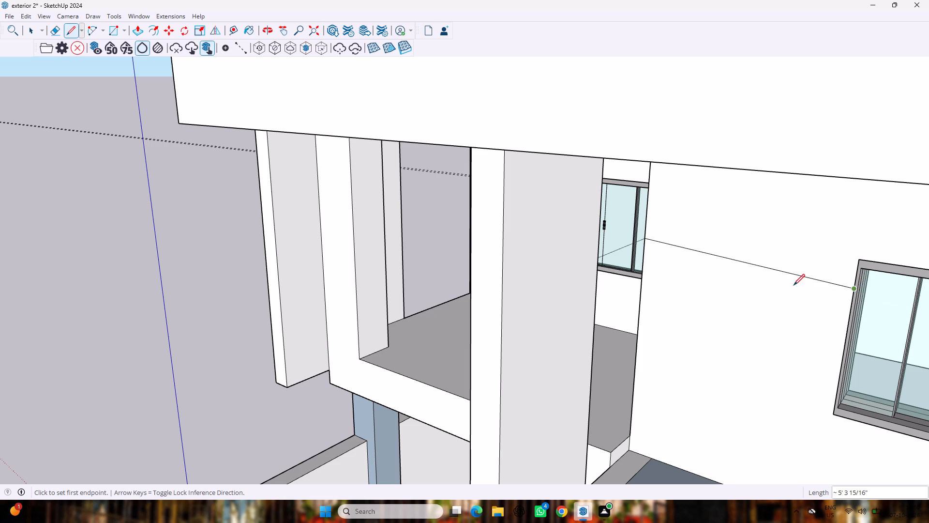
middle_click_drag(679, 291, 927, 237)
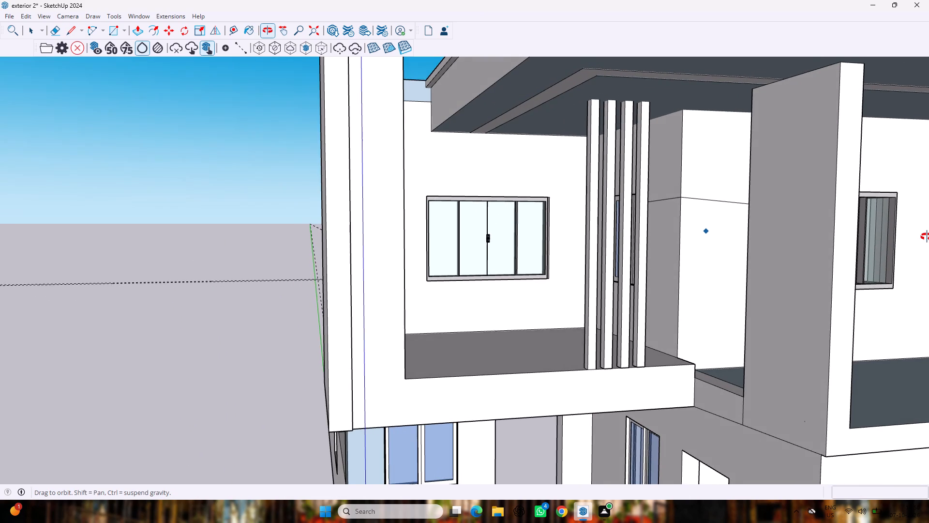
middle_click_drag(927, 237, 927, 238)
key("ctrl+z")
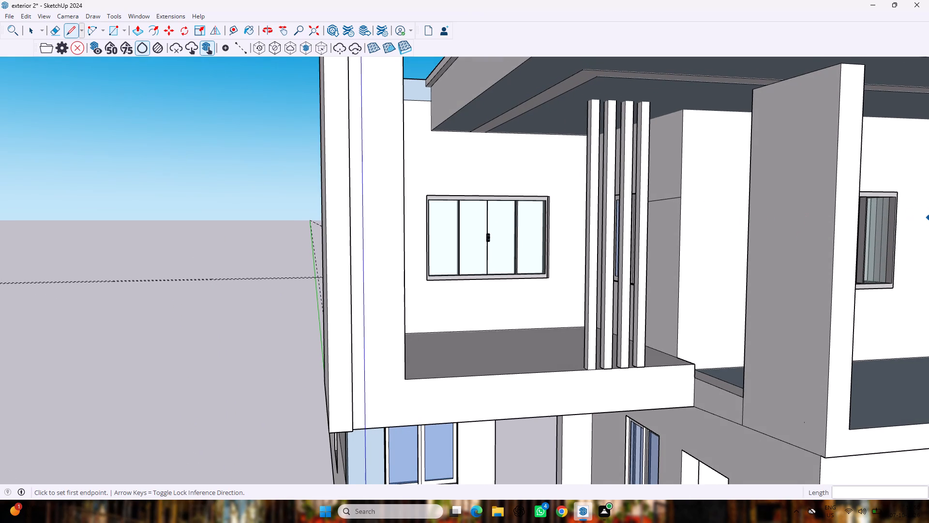
Draw a horizontal line about 5' 3 3/4" long from the side-wall line's corner end across the front wall to the upper-floor window's edge.
middle_click_drag(928, 218, 732, 259)
middle_click_drag(611, 252, 638, 264)
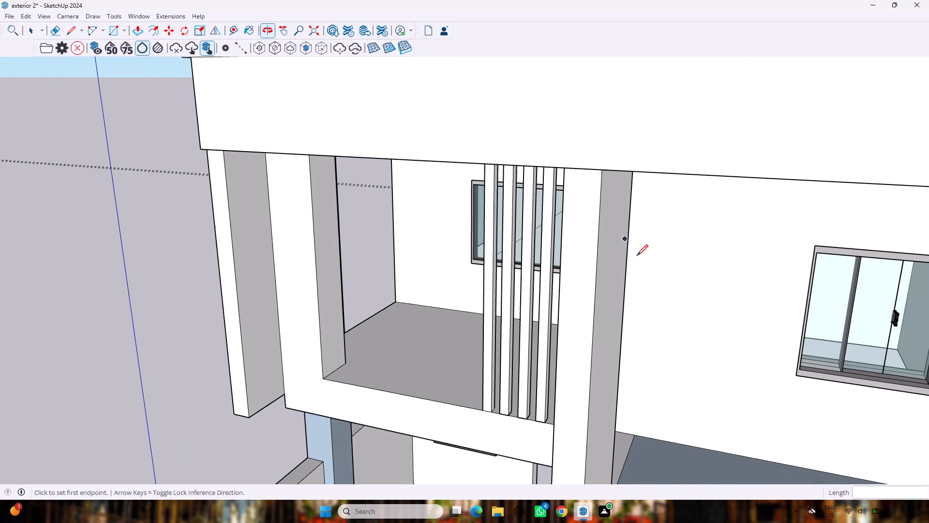
scroll(637, 238, "up", 5)
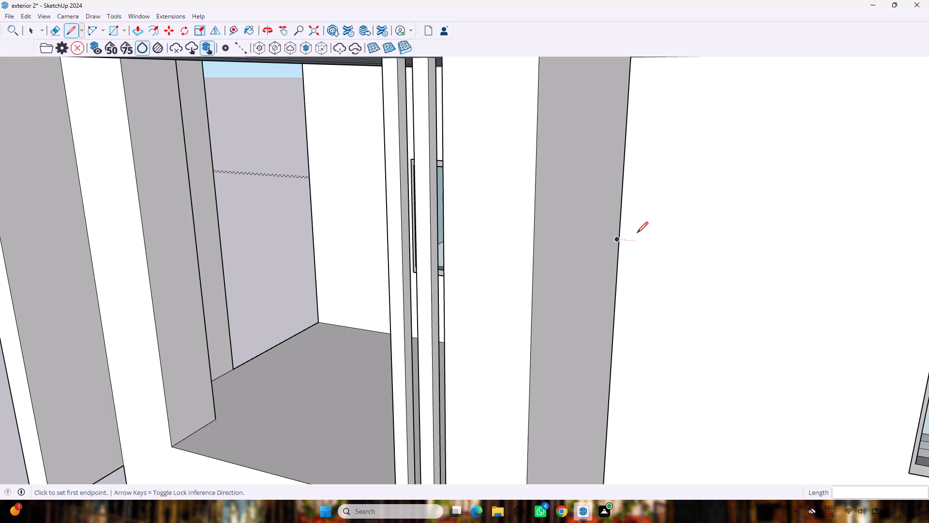
middle_click(617, 238)
scroll(617, 238, "up", 1)
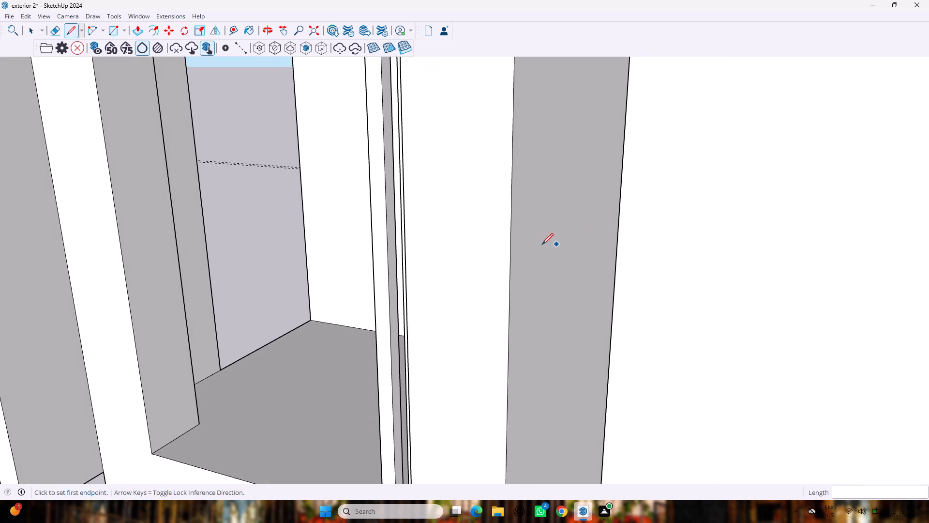
middle_click_drag(547, 259, 520, 247)
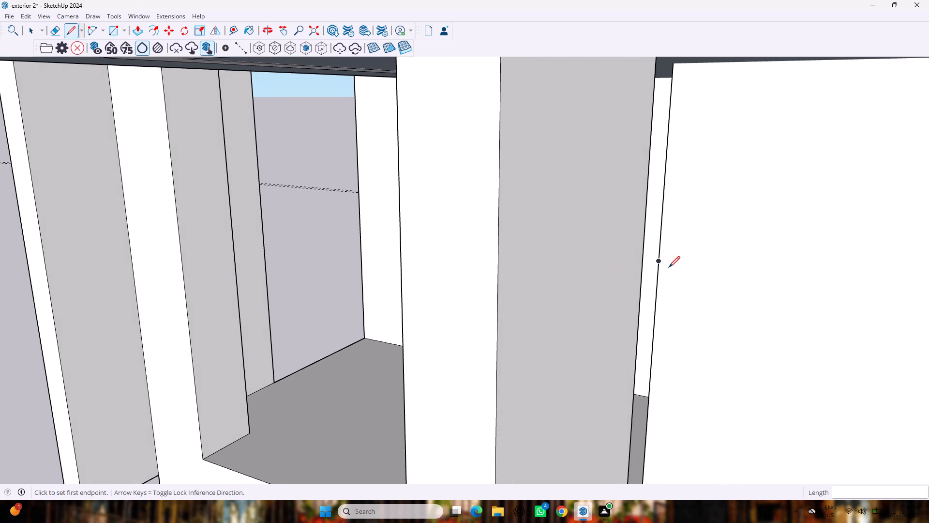
left_click_drag(659, 262, 660, 266)
scroll(797, 294, "down", 7)
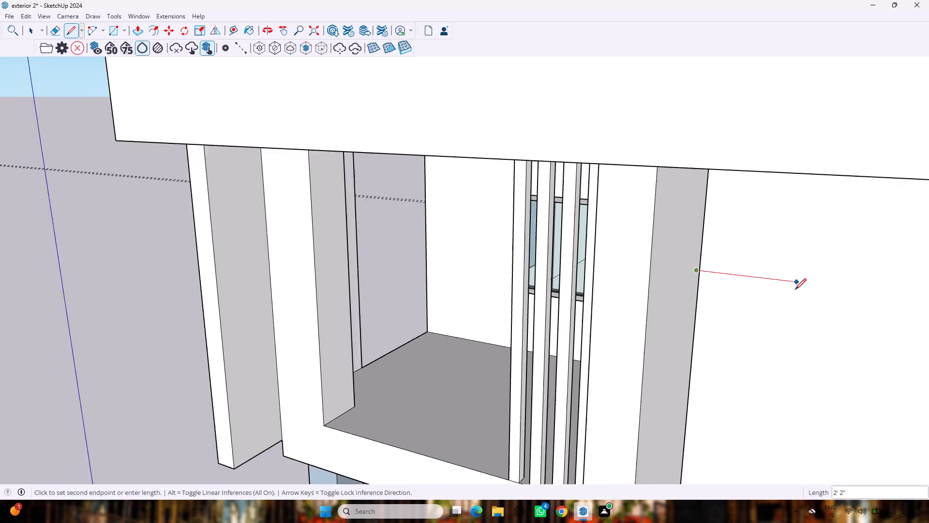
scroll(795, 290, "down", 8)
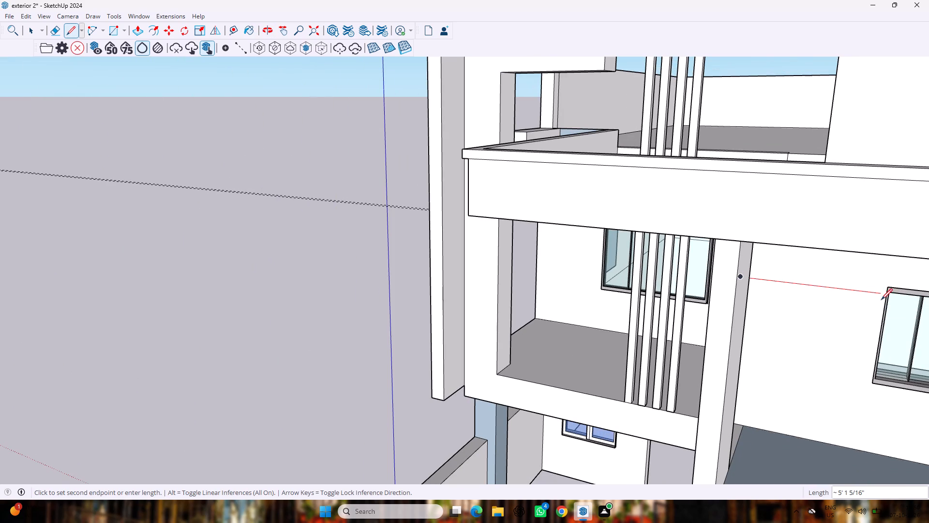
left_click(884, 296)
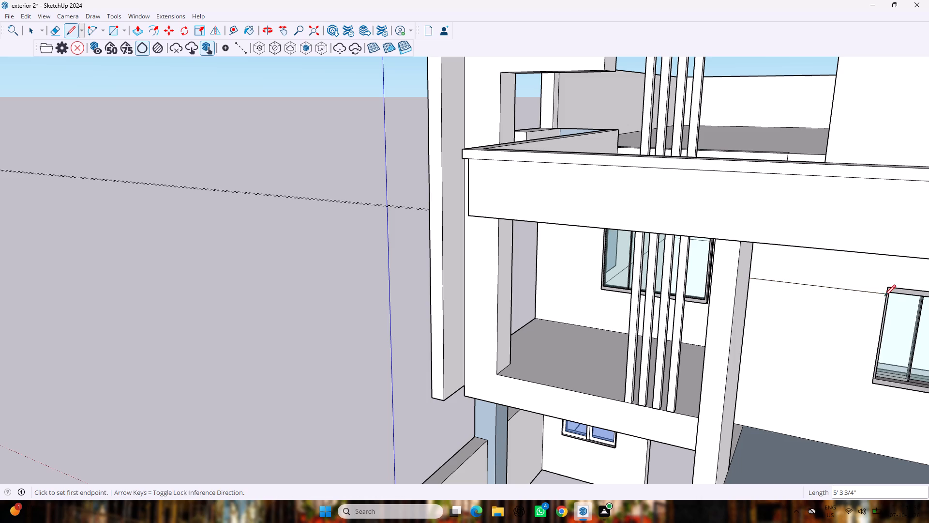
Place a guide 4" below the new horizontal line on the upper-floor front wall.
middle_click_drag(724, 312, 902, 303)
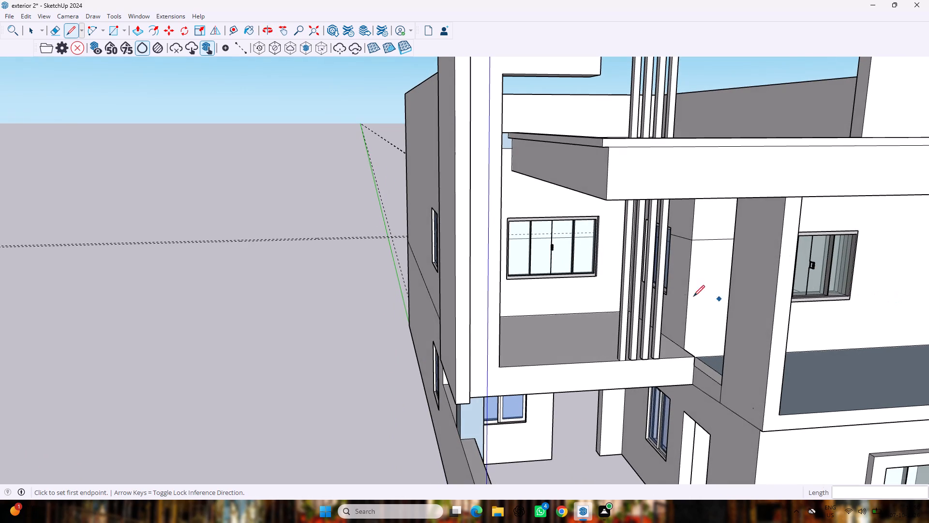
scroll(684, 292, "up", 6)
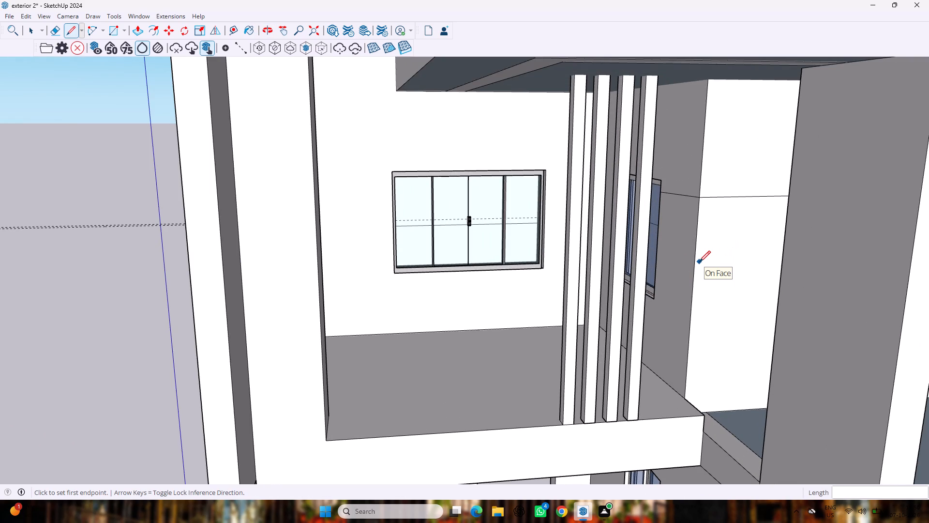
key("2")
key("t")
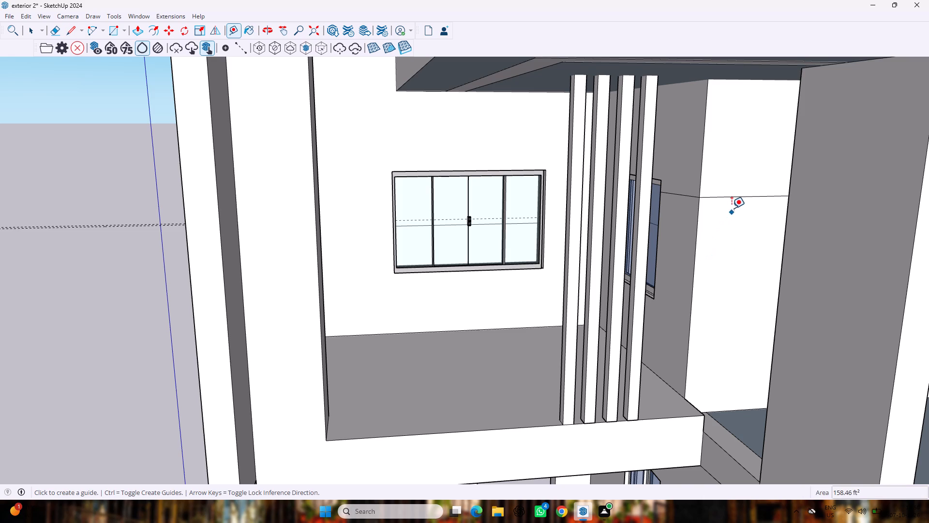
left_click(734, 197)
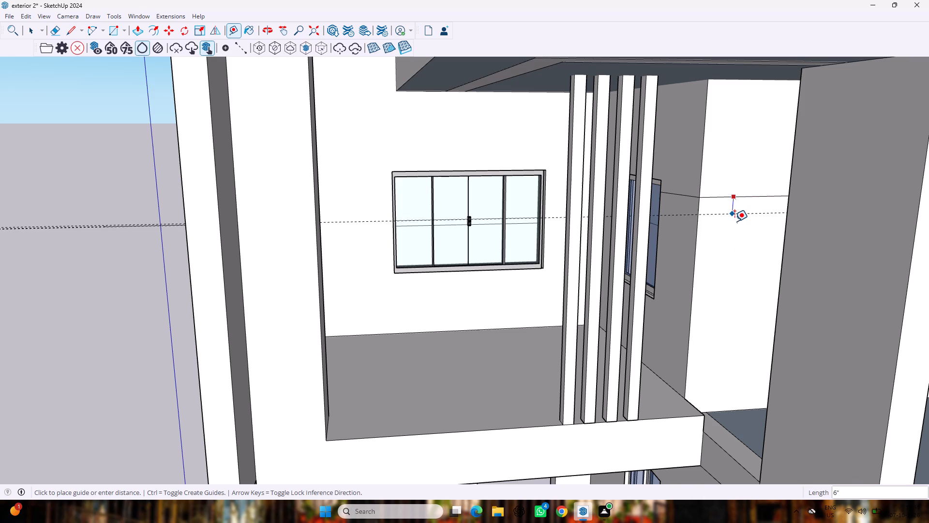
key("2")
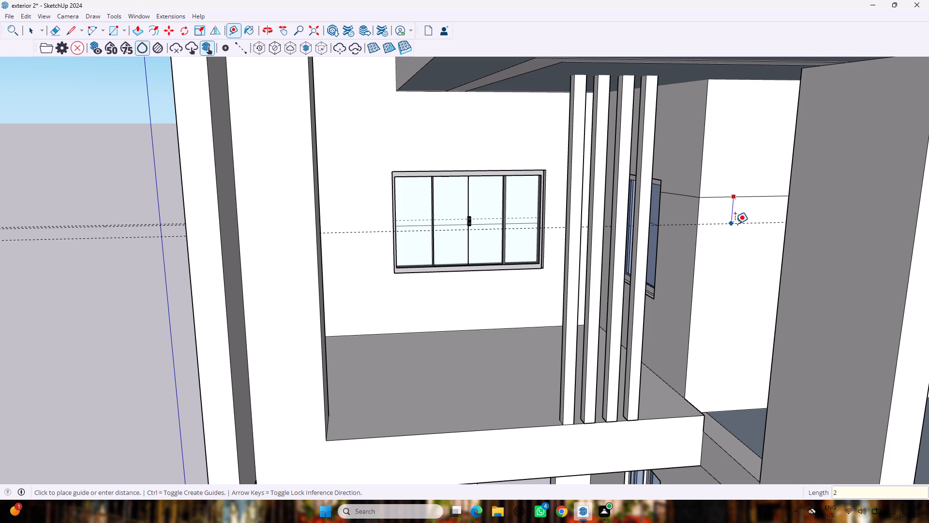
key("BackSpace")
key("4")
key("shift+quotedbl")
key("Return")
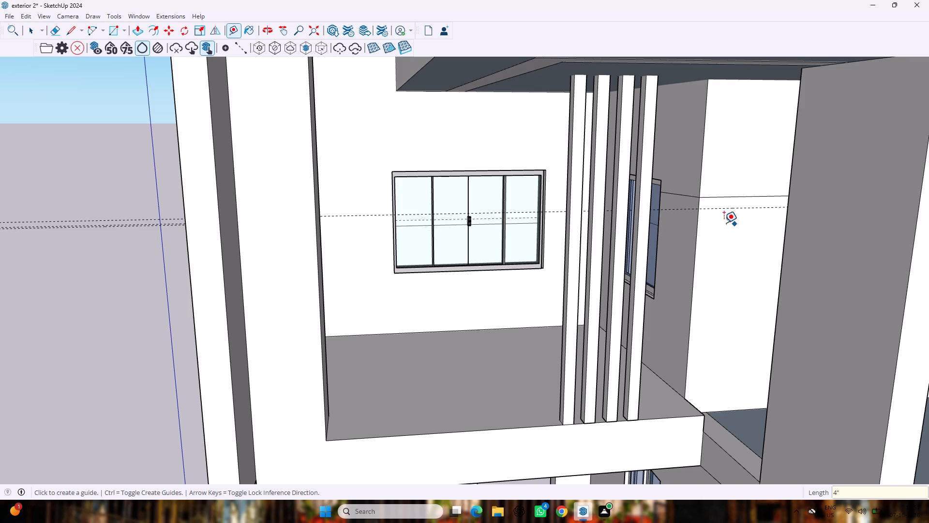
Place a guide 4" below the line on the side wall between the side window and the corner.
left_click(686, 197)
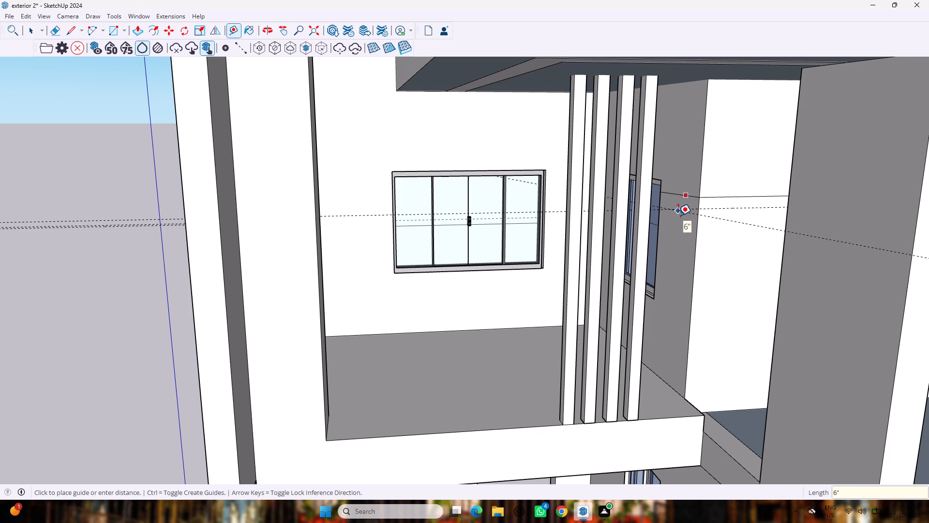
key("BackSpace")
key("4")
key("shift+quotedbl")
key("Return")
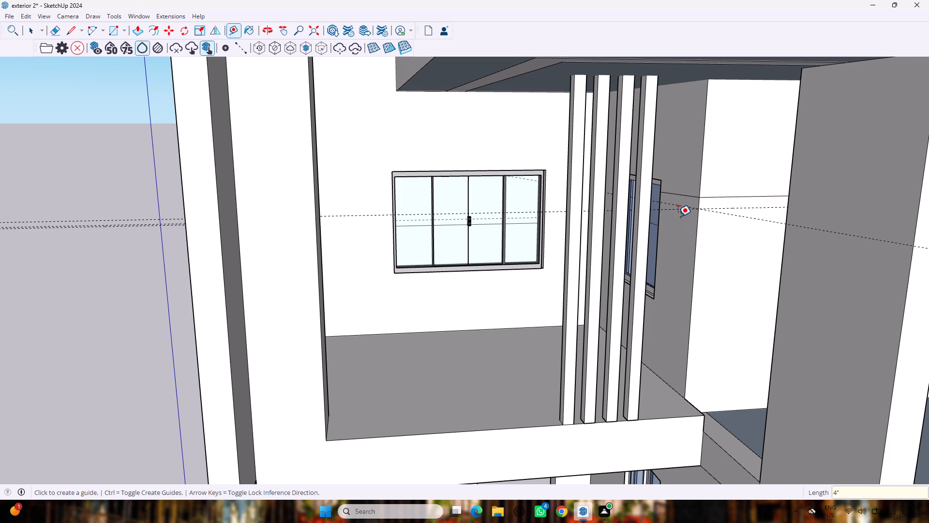
Draw a line about 2' 7 1/2" long along the side-wall guide from the side window's edge to the wall corner.
key("space")
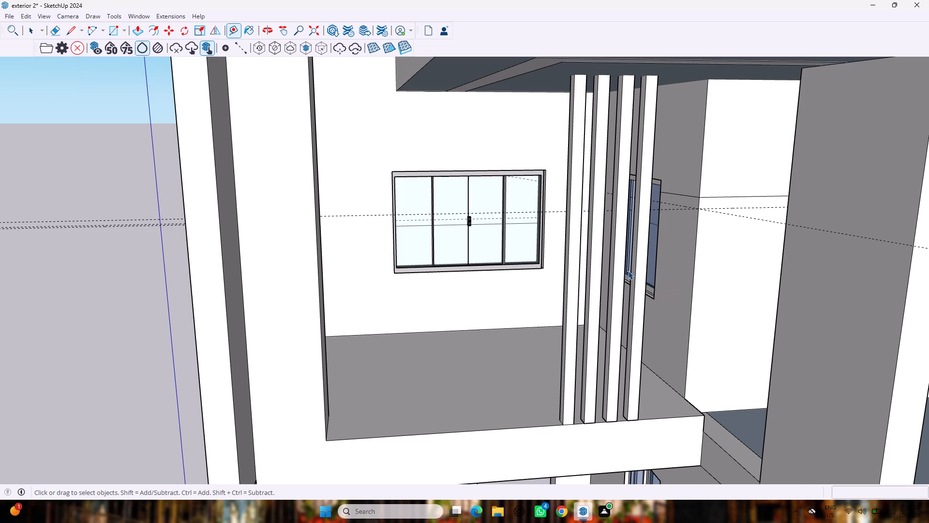
key("l")
scroll(663, 214, "up", 4)
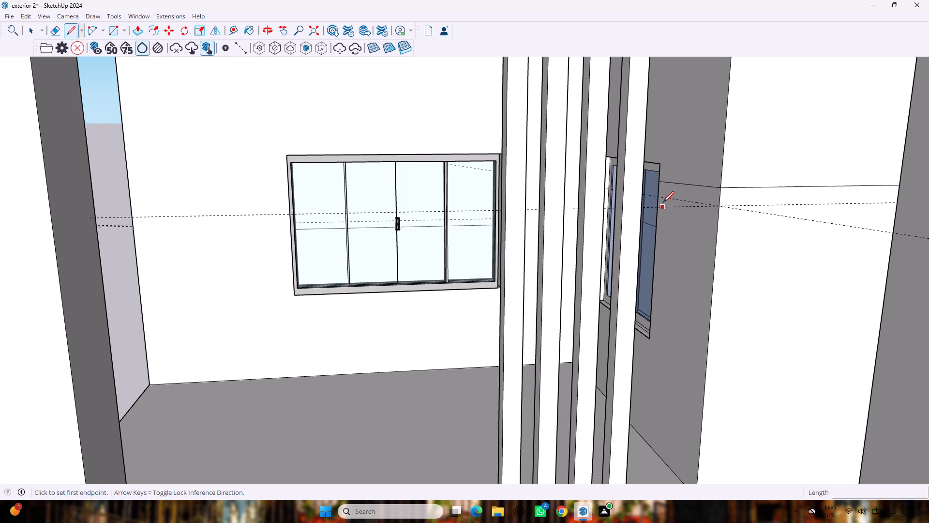
left_click(660, 198)
left_click(720, 208)
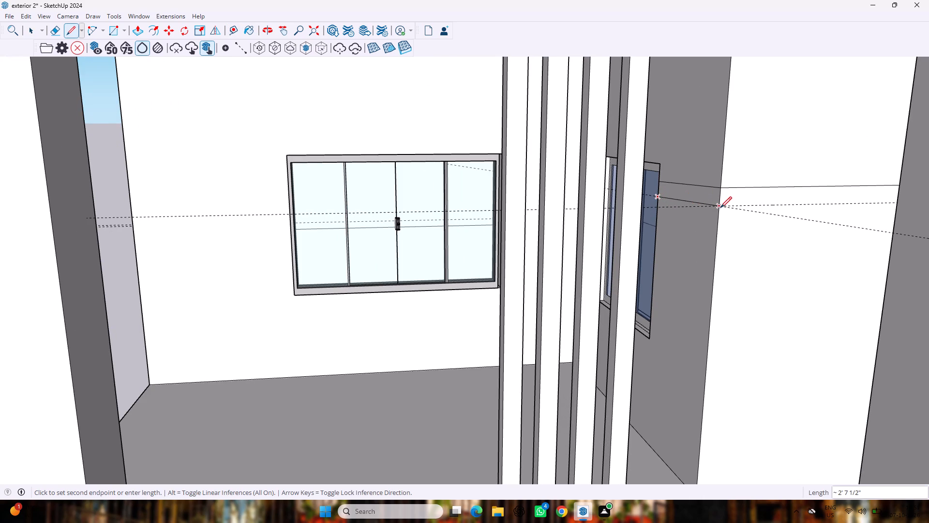
left_click(721, 207)
Draw a line about 5' 3 3/4" long from the corner along the front-wall guide to the upper-floor window's edge.
scroll(838, 194, "down", 9)
middle_click_drag(838, 197, 844, 215)
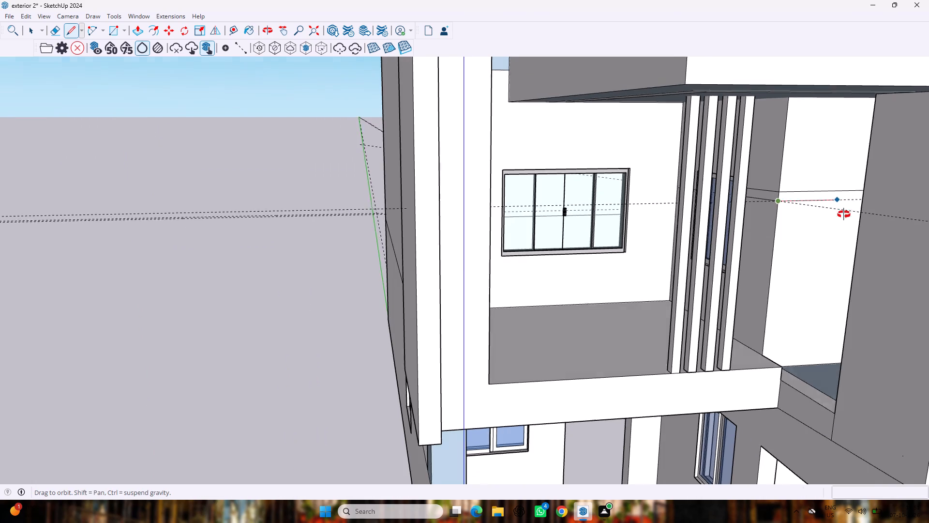
middle_click_drag(844, 215, 645, 232)
scroll(832, 321, "up", 5)
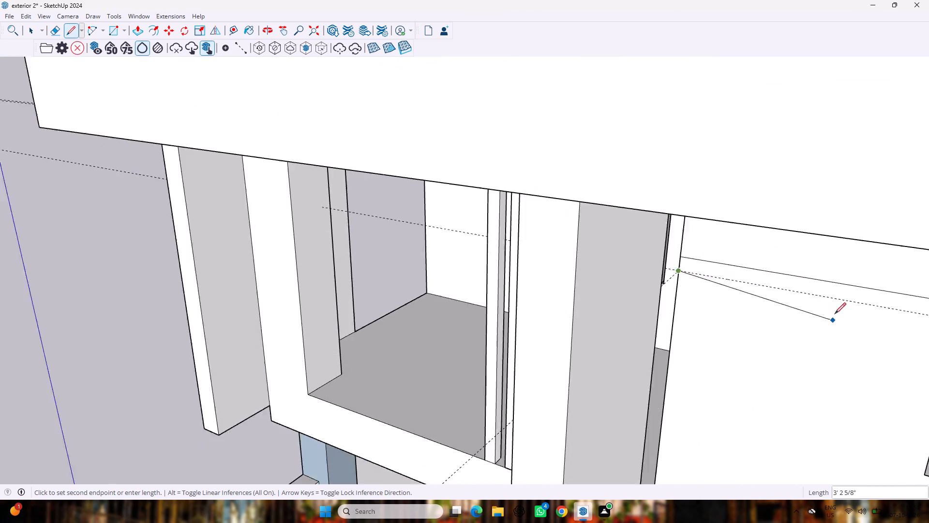
scroll(836, 315, "down", 15)
scroll(915, 321, "up", 8)
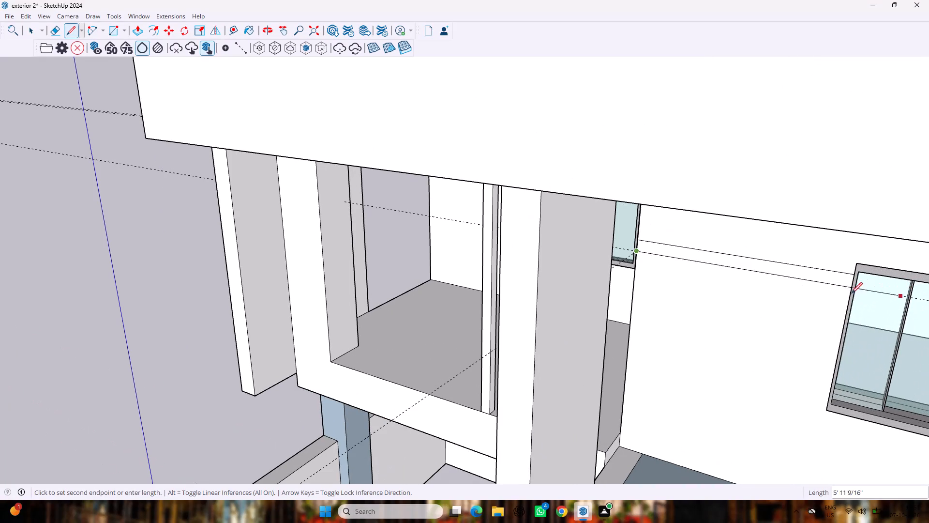
left_click(850, 288)
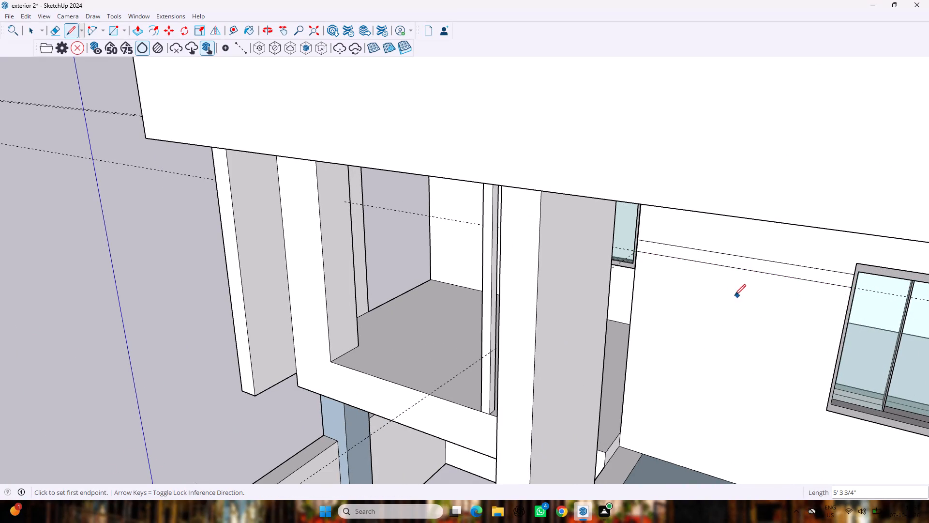
Erase the two guides that follow the band's lower edge on the side wall and front wall.
middle_click_drag(734, 295, 904, 263)
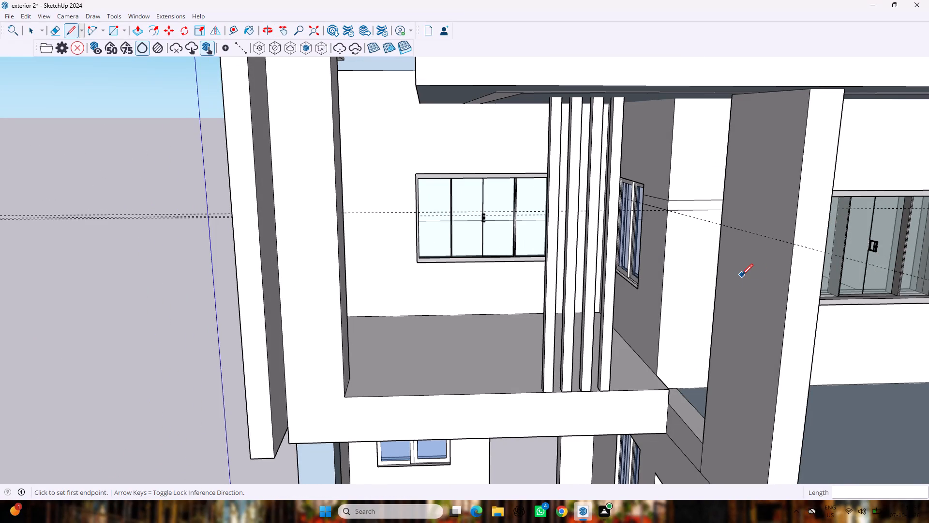
key("e")
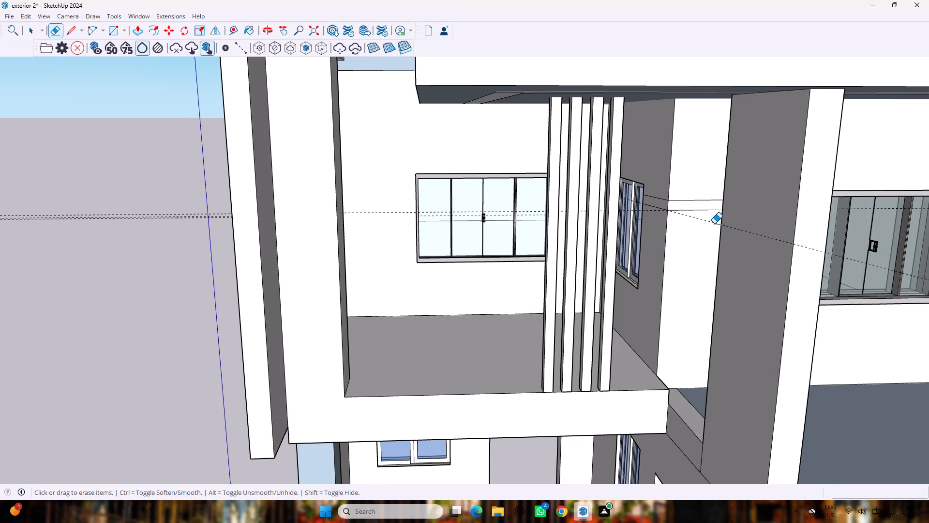
left_click_drag(714, 224, 704, 236)
left_click_drag(636, 210, 634, 218)
key("ctrl+z")
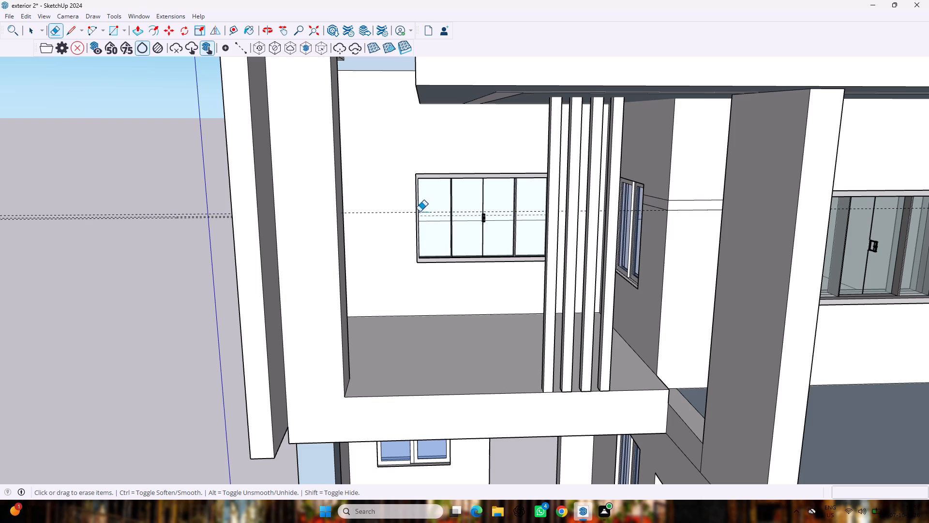
scroll(408, 213, "up", 3)
left_click_drag(390, 209, 388, 220)
scroll(398, 230, "down", 2)
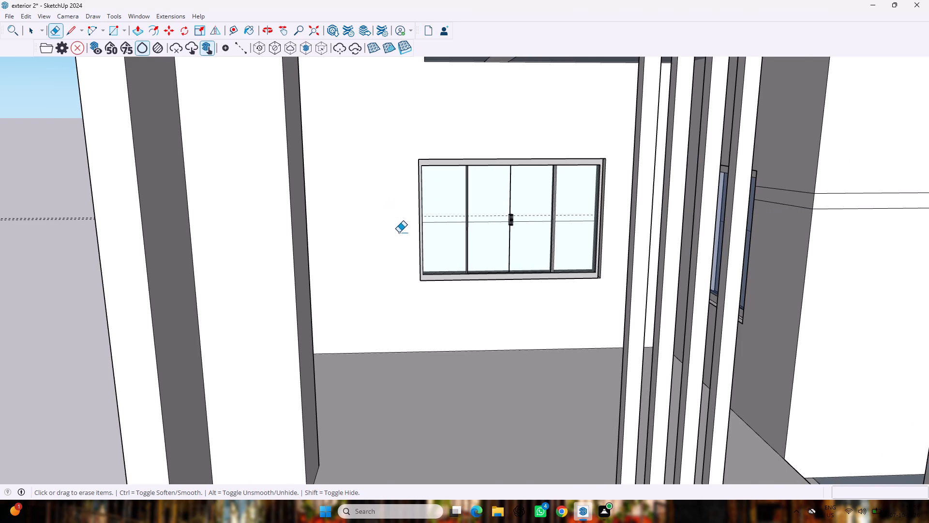
scroll(424, 231, "up", 6)
scroll(458, 210, "down", 8)
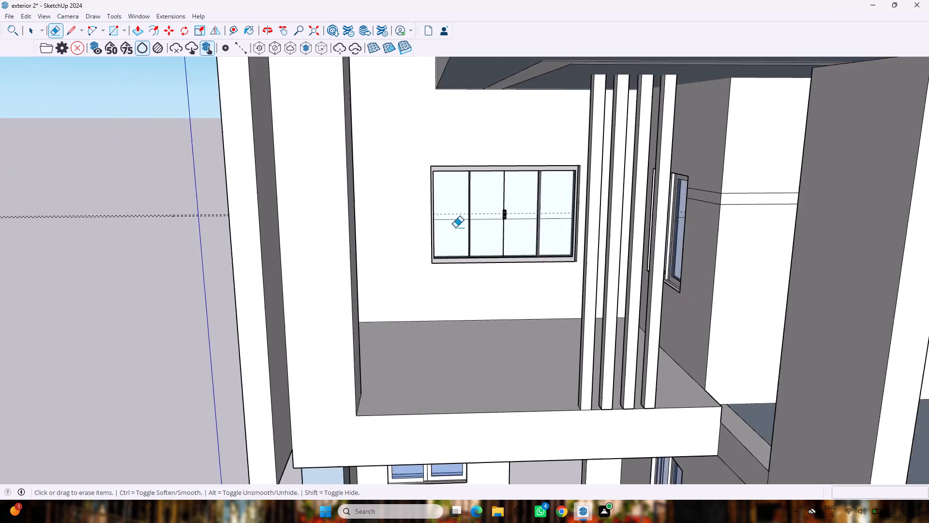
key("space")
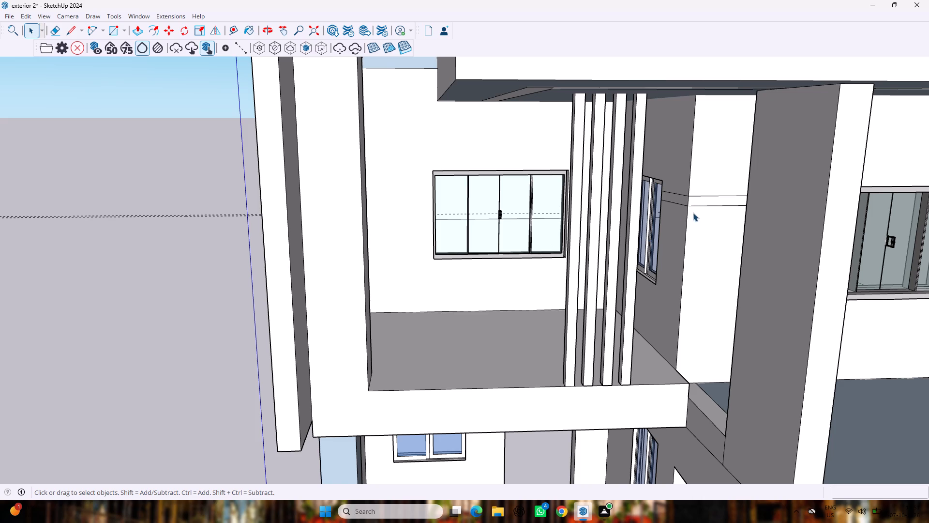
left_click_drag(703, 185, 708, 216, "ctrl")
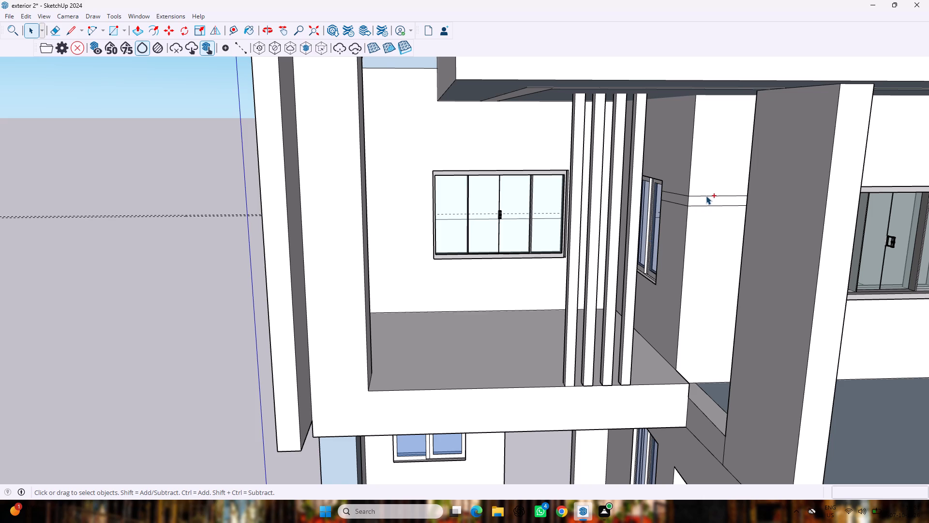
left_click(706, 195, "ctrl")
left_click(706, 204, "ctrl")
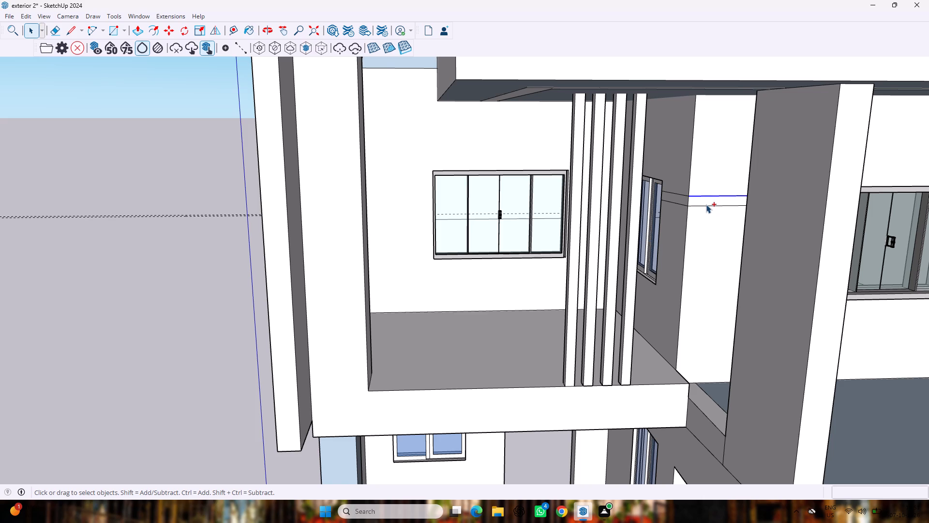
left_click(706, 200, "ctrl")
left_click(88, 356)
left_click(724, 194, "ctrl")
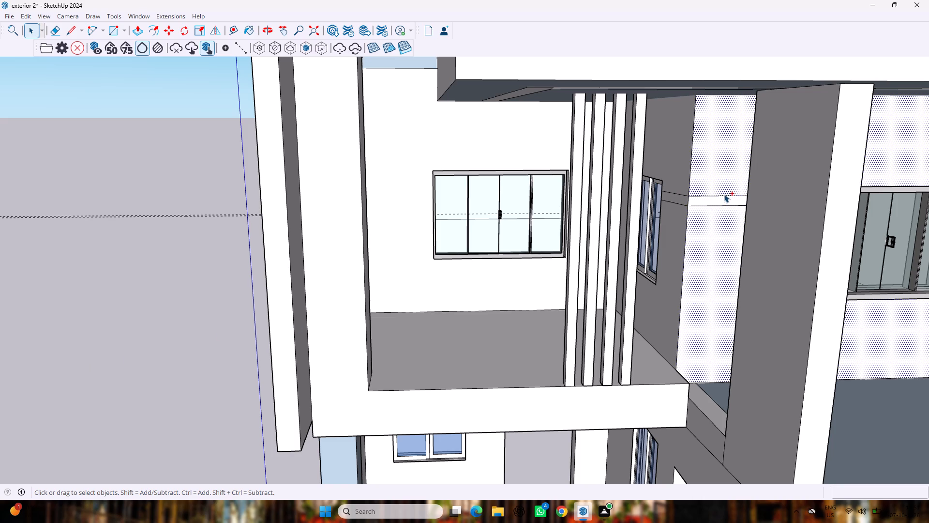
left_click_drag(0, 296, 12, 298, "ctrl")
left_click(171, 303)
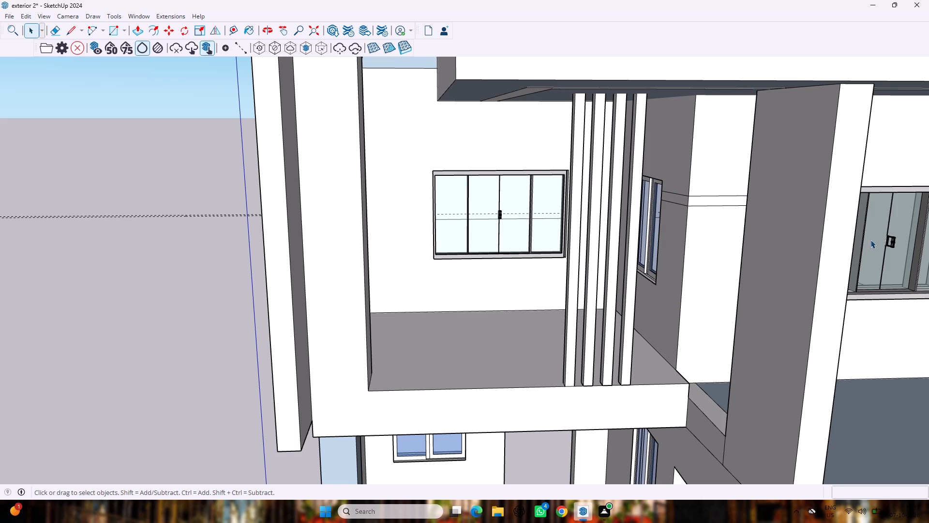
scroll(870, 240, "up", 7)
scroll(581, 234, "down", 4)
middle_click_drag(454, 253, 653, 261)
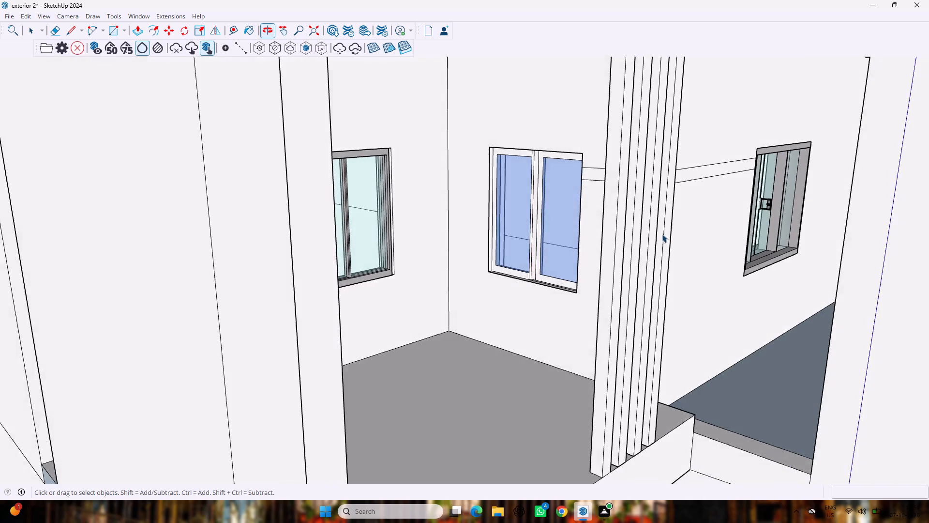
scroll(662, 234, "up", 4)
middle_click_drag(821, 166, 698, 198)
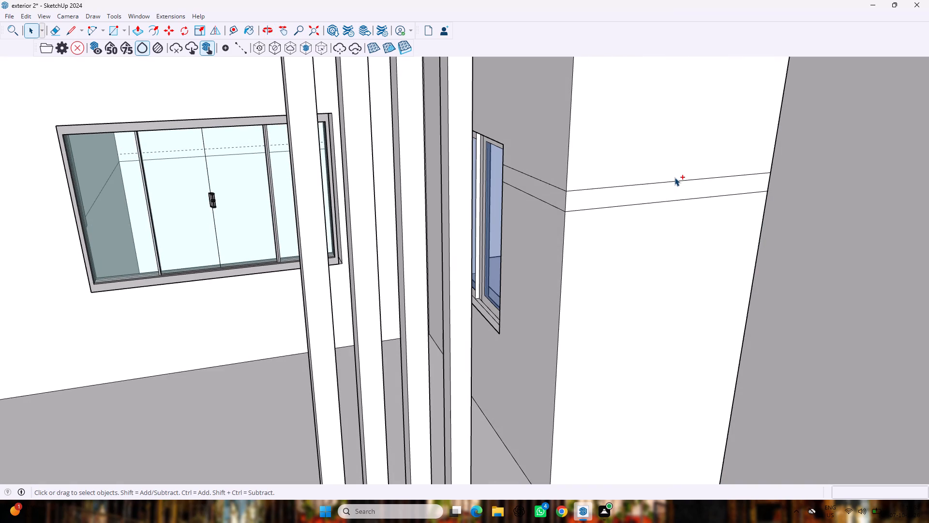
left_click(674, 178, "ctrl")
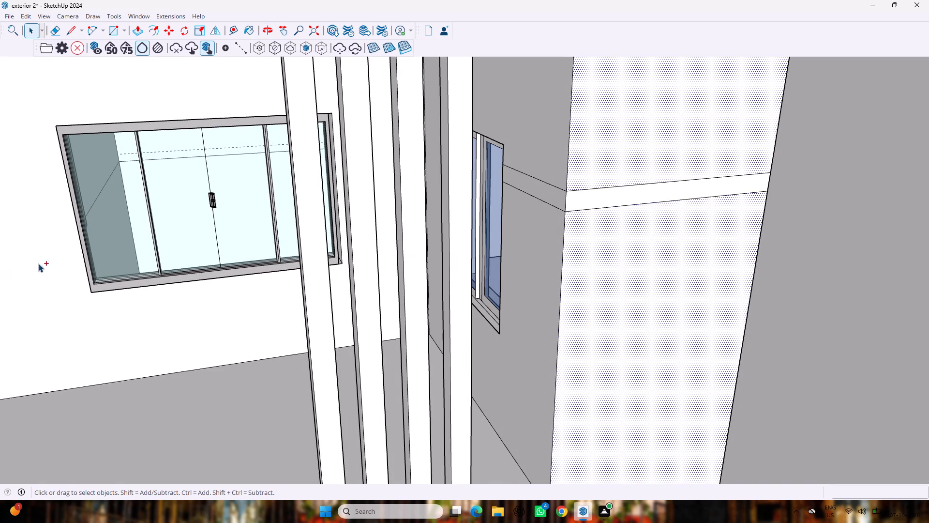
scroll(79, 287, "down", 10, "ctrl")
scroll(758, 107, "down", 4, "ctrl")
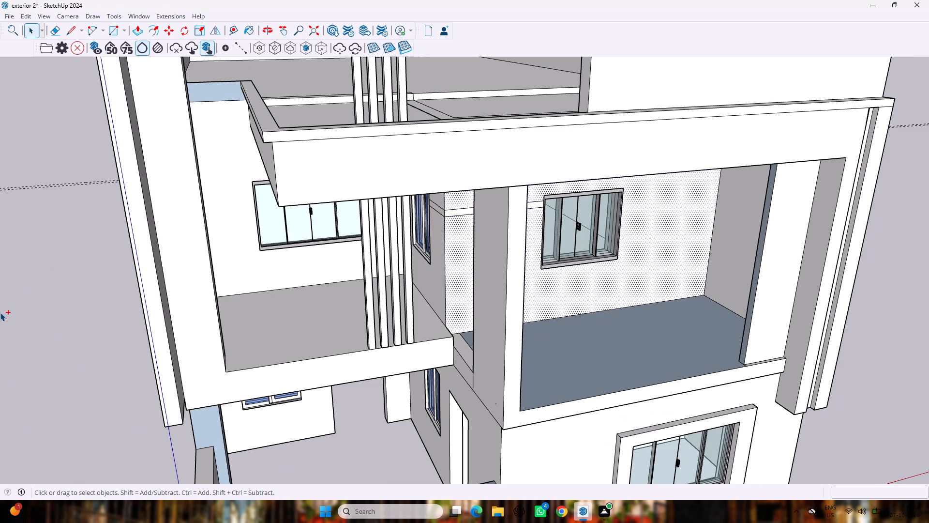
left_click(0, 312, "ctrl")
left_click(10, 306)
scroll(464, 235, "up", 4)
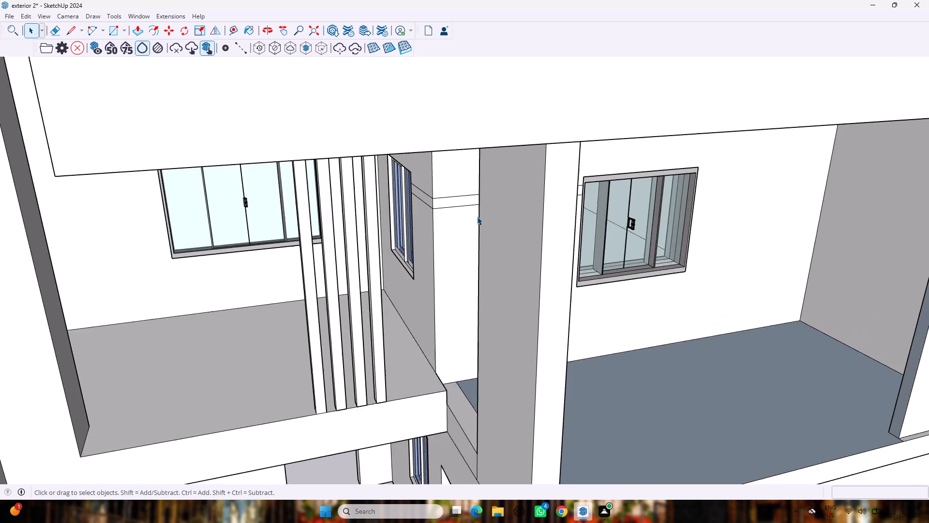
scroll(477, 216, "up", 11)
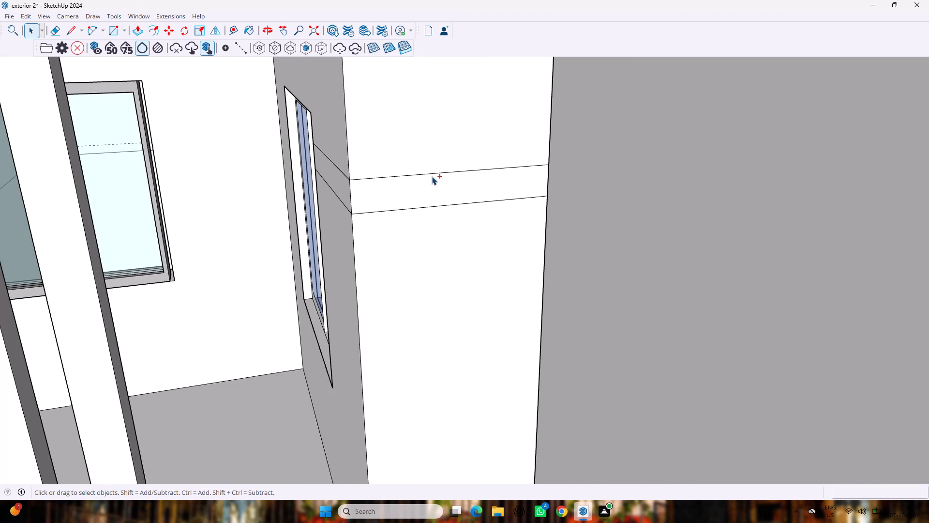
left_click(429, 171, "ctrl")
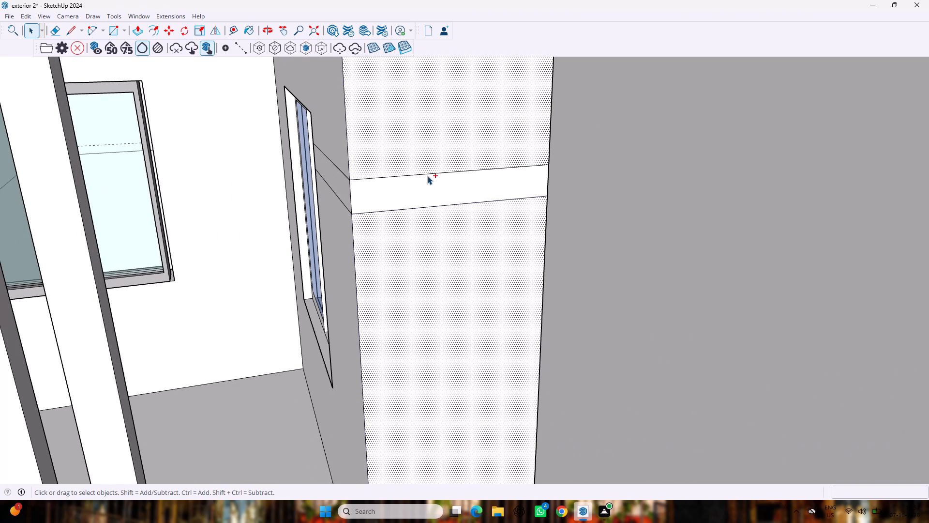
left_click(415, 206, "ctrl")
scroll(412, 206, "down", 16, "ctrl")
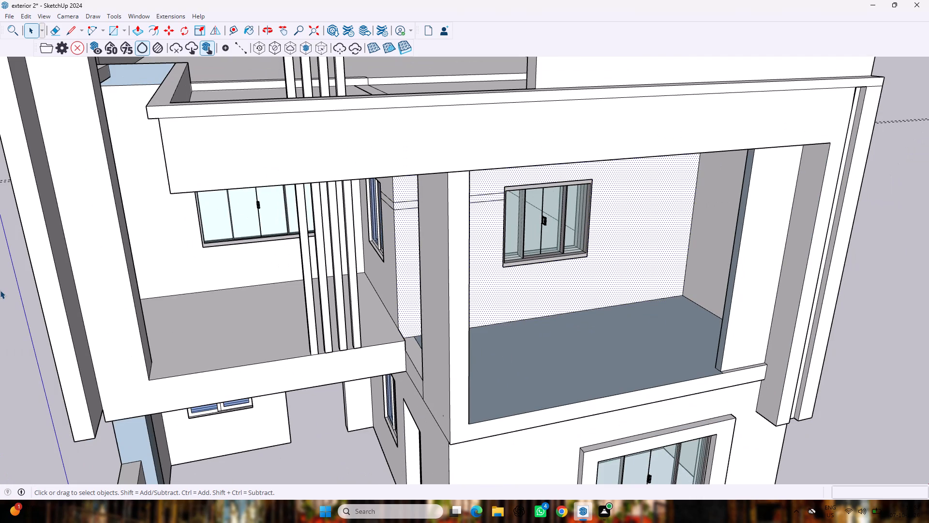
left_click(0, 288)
Copy the four edge lines of the corner band and paste them lower on both walls, near the bottom of the upper-floor windows.
scroll(201, 273, "down", 4)
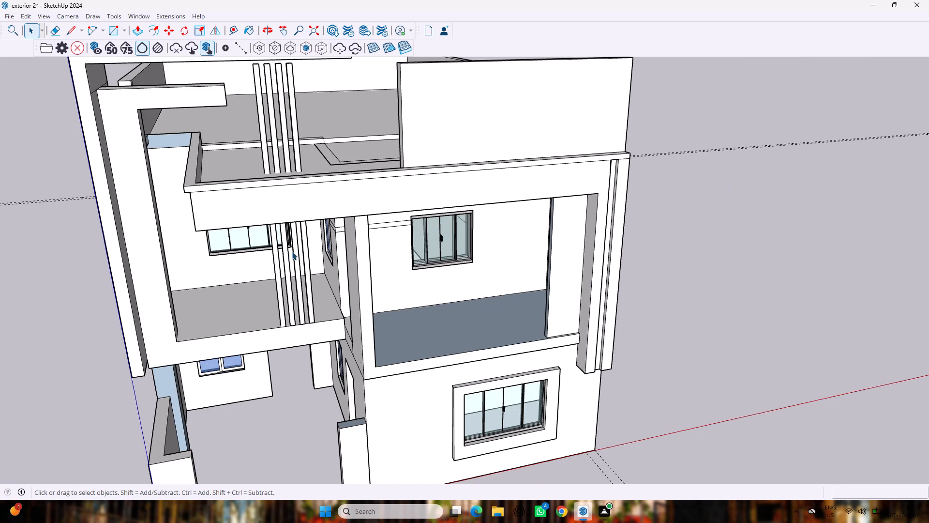
scroll(268, 259, "up", 16)
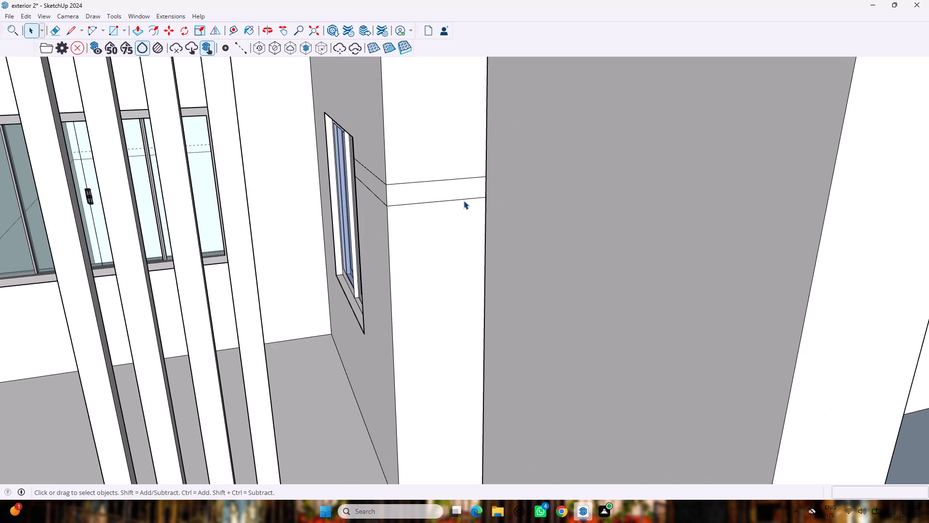
scroll(404, 203, "up", 5)
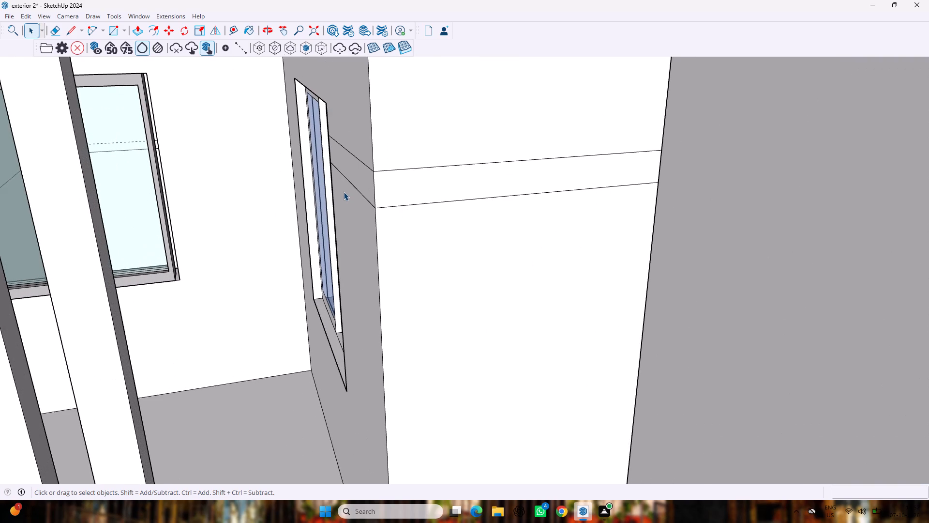
middle_click_drag(344, 192, 379, 195, "ctrl")
left_click(404, 170, "ctrl")
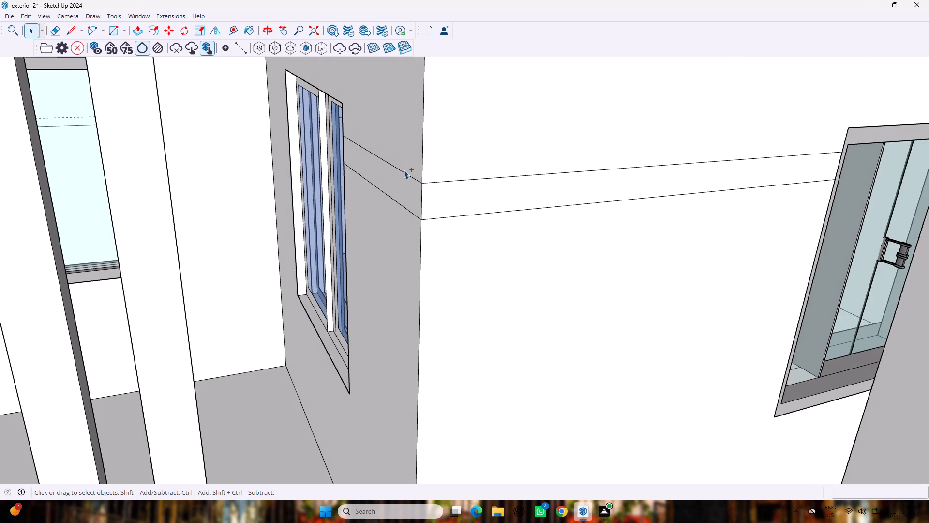
left_click(400, 203, "ctrl")
left_click(437, 215, "ctrl")
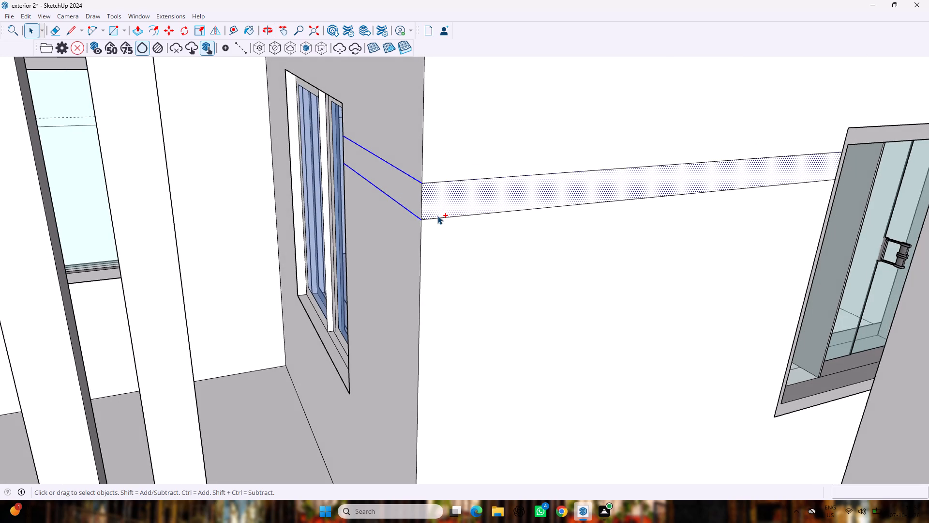
left_click(437, 216, "ctrl")
left_click(437, 216, "ctrl")
scroll(437, 212, "up", 5, "ctrl")
left_click(422, 223, "ctrl")
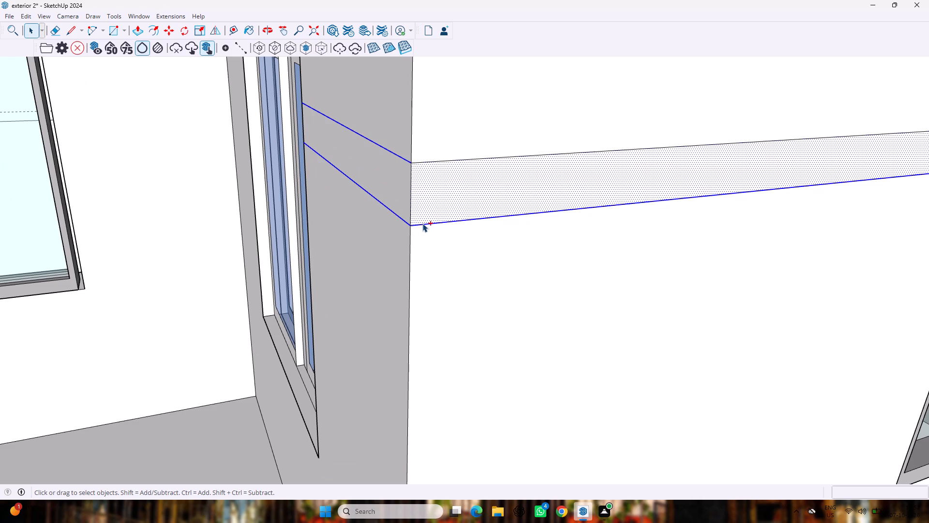
left_click(440, 160, "ctrl")
scroll(439, 165, "down", 8, "ctrl")
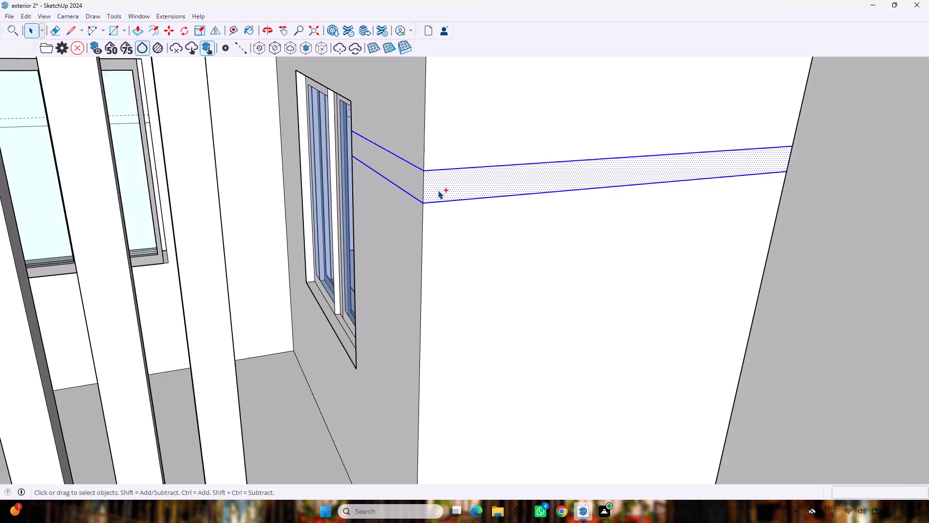
key("ctrl+c")
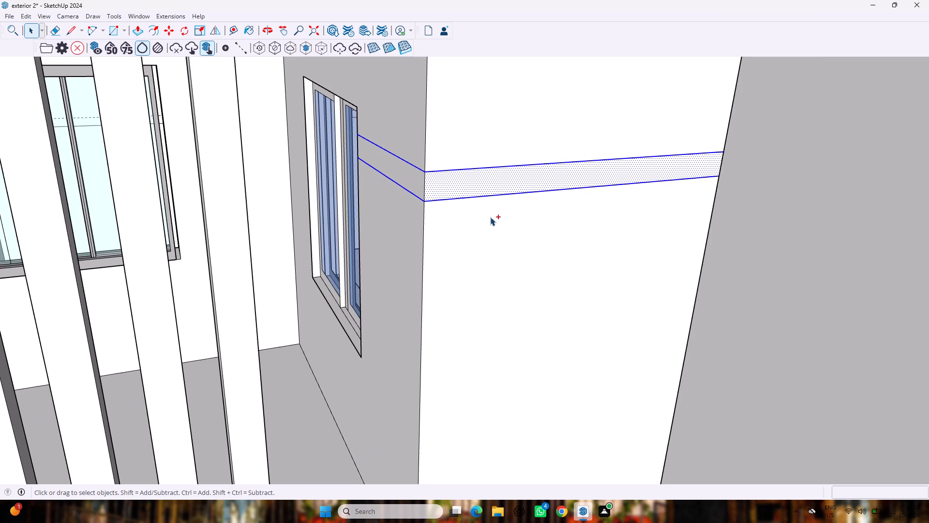
key("ctrl+v")
scroll(389, 236, "down", 13)
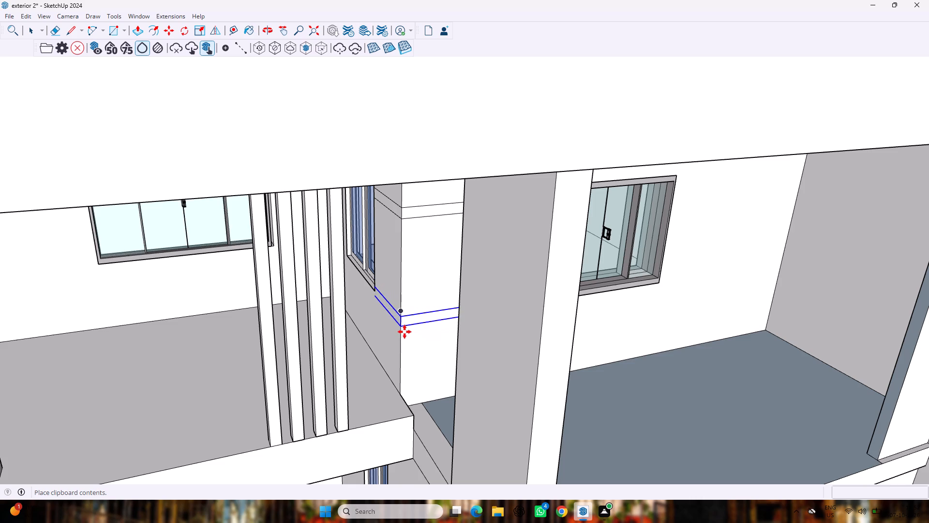
left_click(402, 326)
scroll(366, 332, "down", 2)
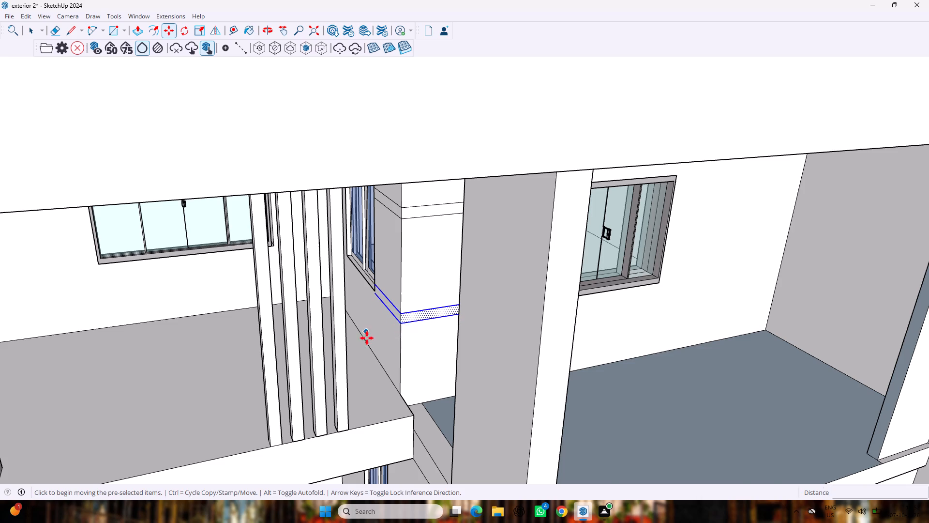
scroll(367, 338, "down", 5)
key("space")
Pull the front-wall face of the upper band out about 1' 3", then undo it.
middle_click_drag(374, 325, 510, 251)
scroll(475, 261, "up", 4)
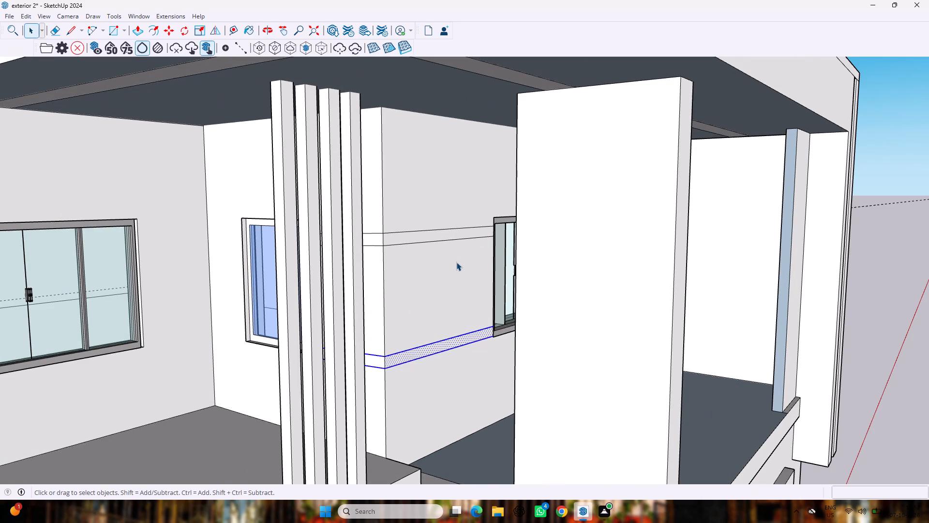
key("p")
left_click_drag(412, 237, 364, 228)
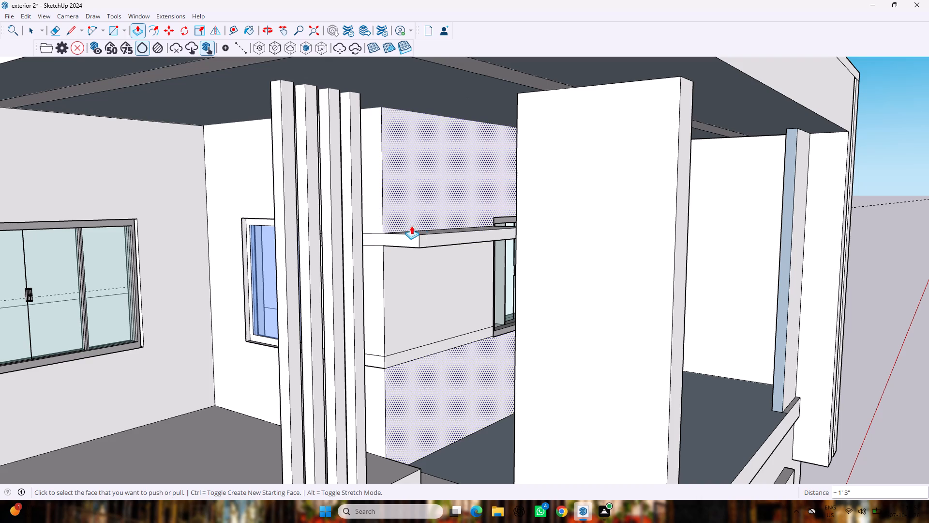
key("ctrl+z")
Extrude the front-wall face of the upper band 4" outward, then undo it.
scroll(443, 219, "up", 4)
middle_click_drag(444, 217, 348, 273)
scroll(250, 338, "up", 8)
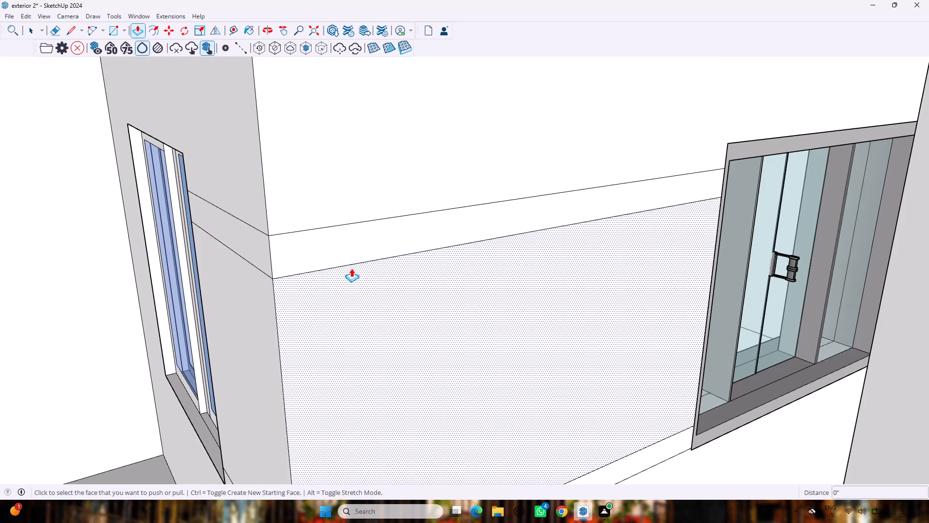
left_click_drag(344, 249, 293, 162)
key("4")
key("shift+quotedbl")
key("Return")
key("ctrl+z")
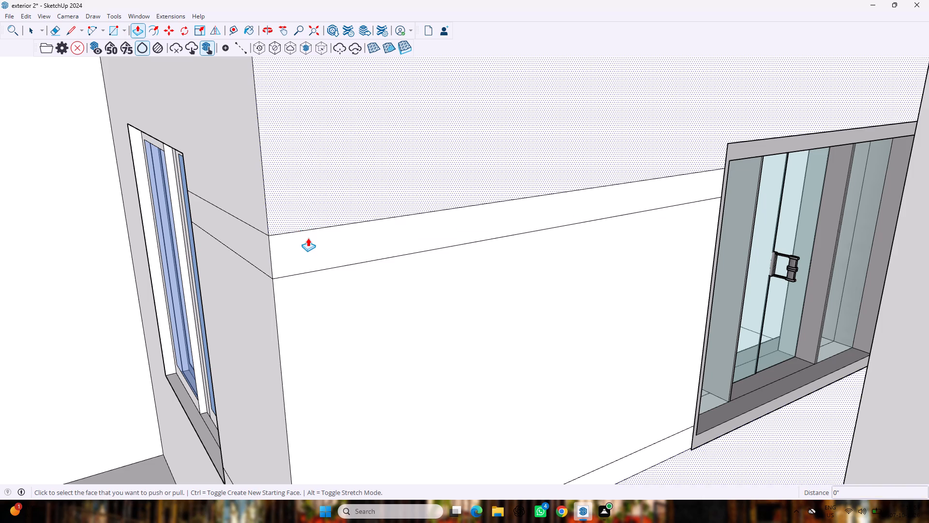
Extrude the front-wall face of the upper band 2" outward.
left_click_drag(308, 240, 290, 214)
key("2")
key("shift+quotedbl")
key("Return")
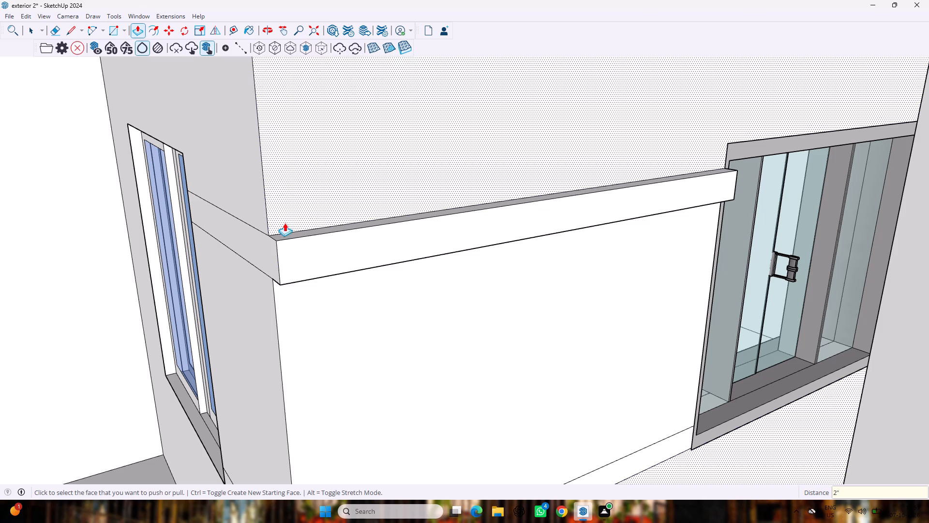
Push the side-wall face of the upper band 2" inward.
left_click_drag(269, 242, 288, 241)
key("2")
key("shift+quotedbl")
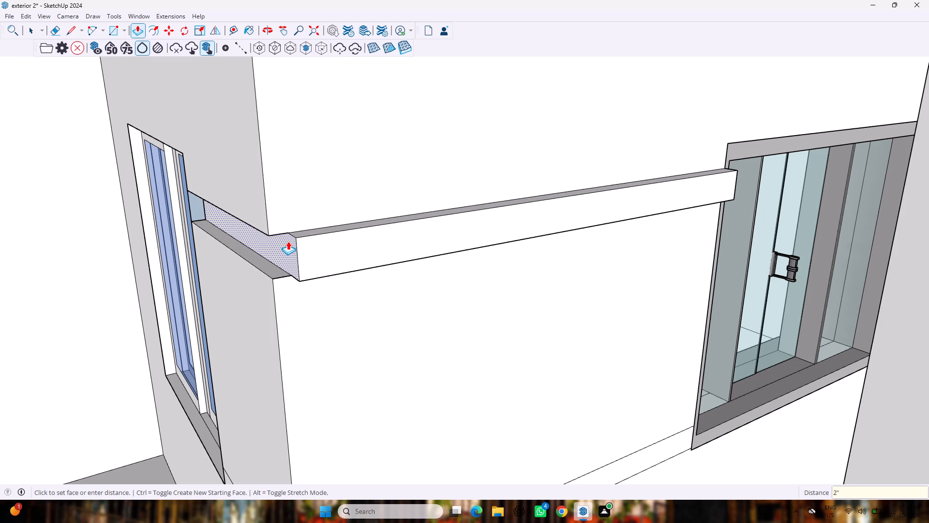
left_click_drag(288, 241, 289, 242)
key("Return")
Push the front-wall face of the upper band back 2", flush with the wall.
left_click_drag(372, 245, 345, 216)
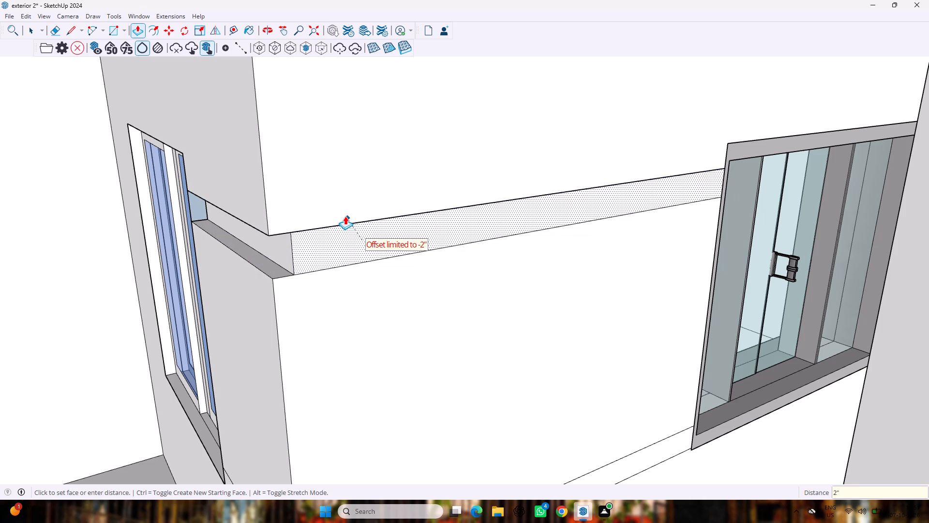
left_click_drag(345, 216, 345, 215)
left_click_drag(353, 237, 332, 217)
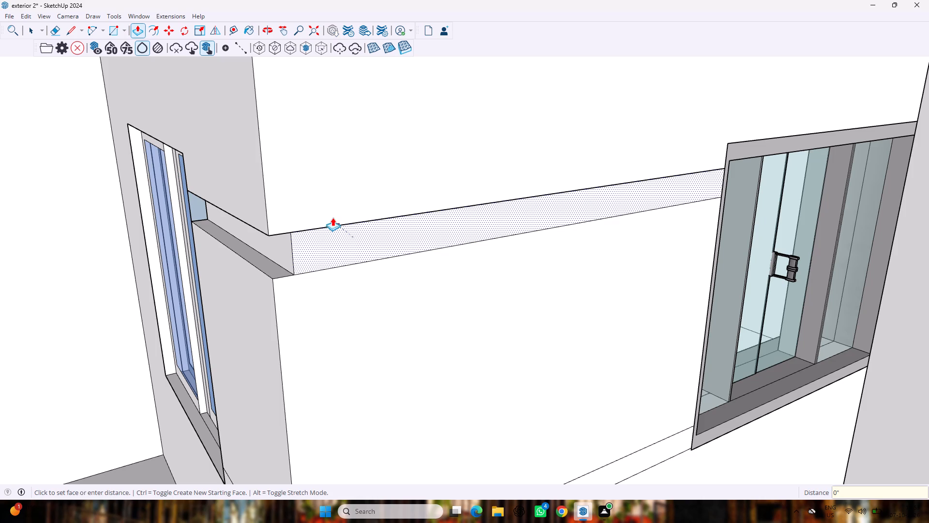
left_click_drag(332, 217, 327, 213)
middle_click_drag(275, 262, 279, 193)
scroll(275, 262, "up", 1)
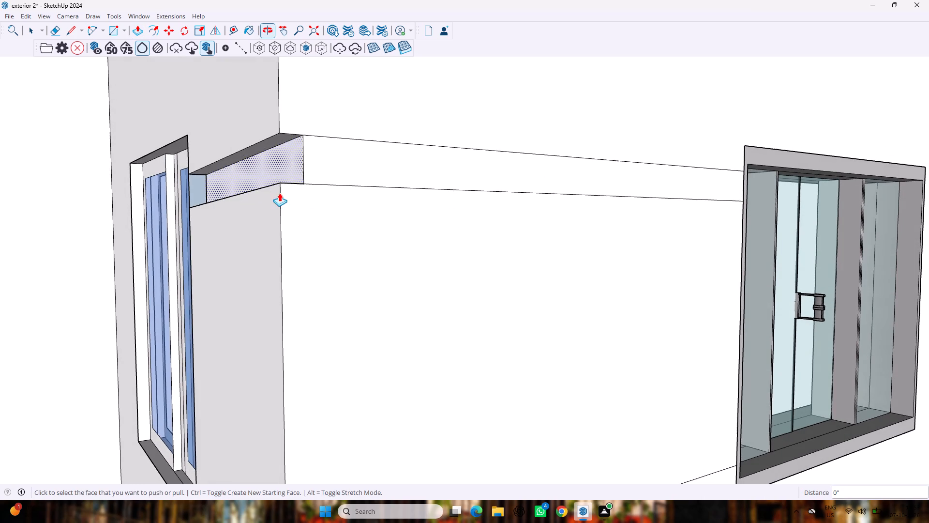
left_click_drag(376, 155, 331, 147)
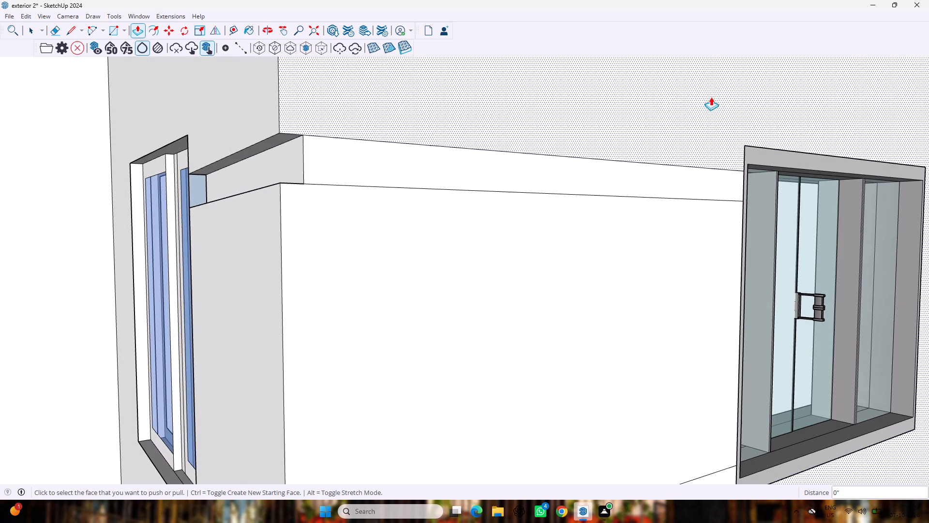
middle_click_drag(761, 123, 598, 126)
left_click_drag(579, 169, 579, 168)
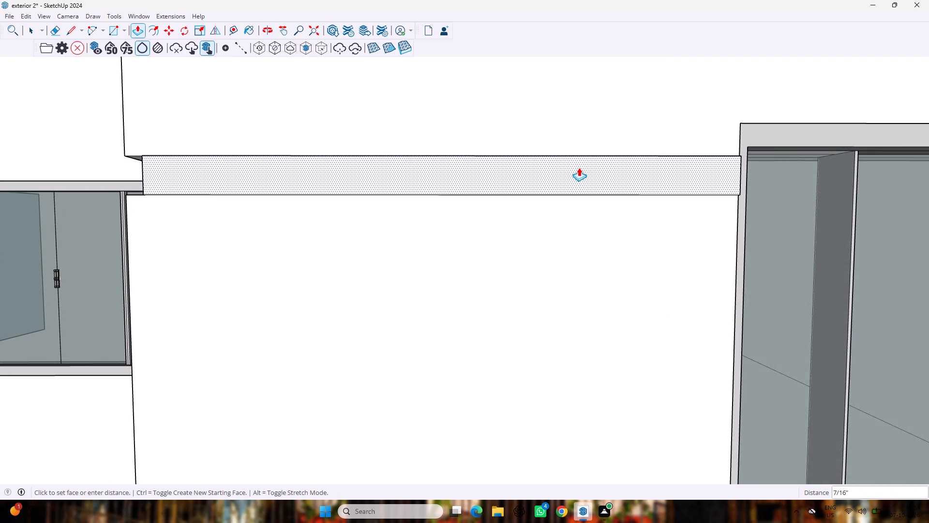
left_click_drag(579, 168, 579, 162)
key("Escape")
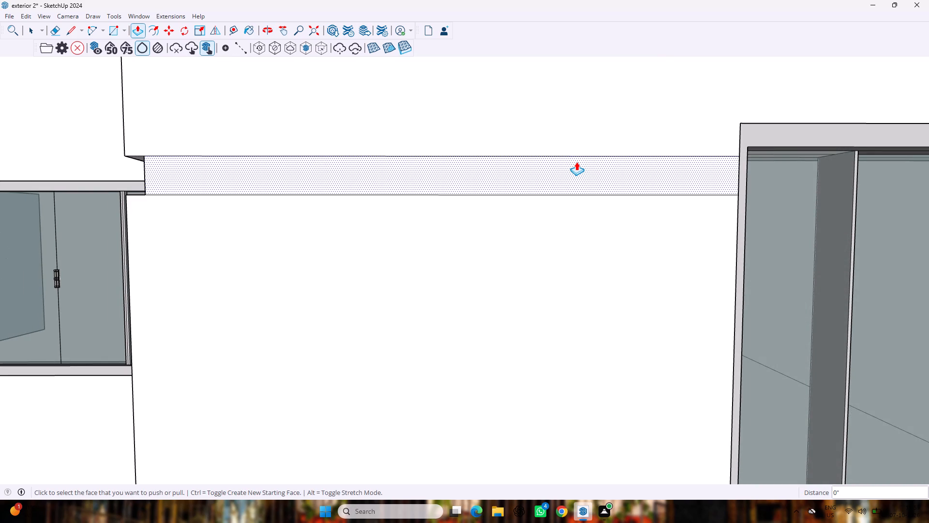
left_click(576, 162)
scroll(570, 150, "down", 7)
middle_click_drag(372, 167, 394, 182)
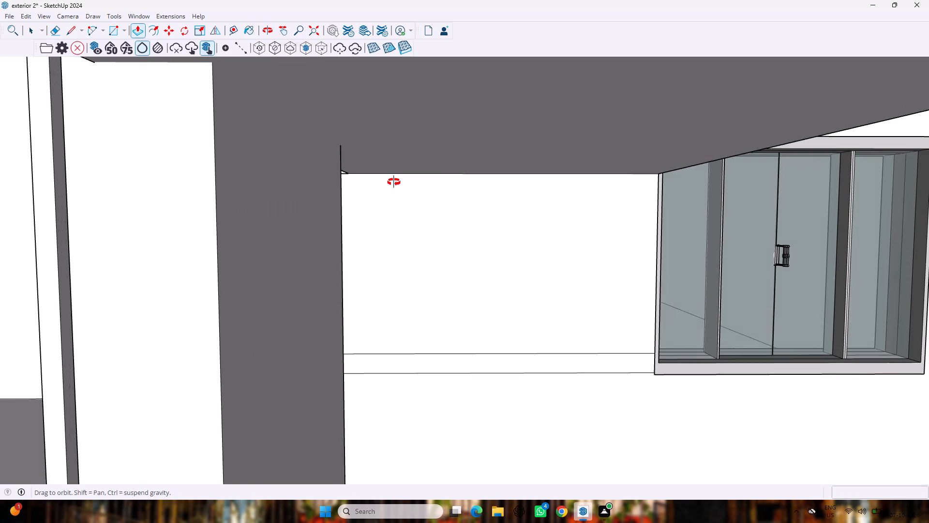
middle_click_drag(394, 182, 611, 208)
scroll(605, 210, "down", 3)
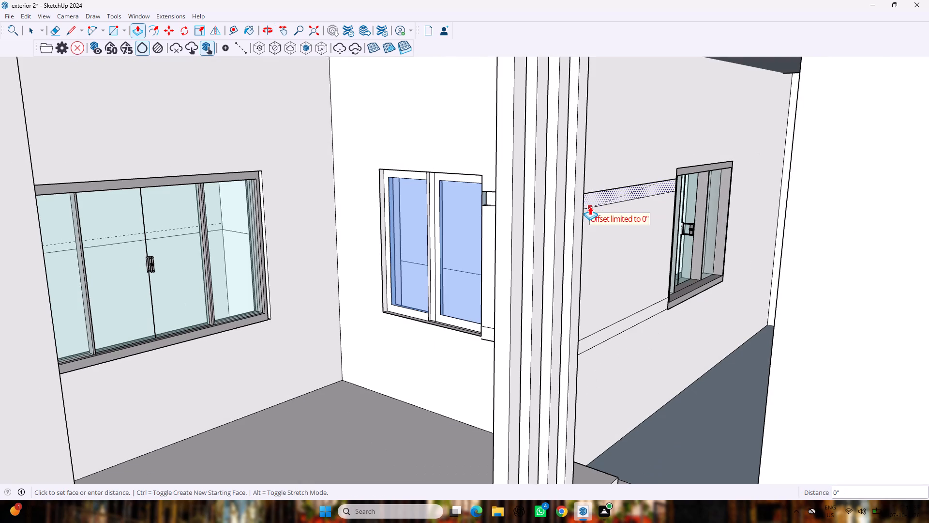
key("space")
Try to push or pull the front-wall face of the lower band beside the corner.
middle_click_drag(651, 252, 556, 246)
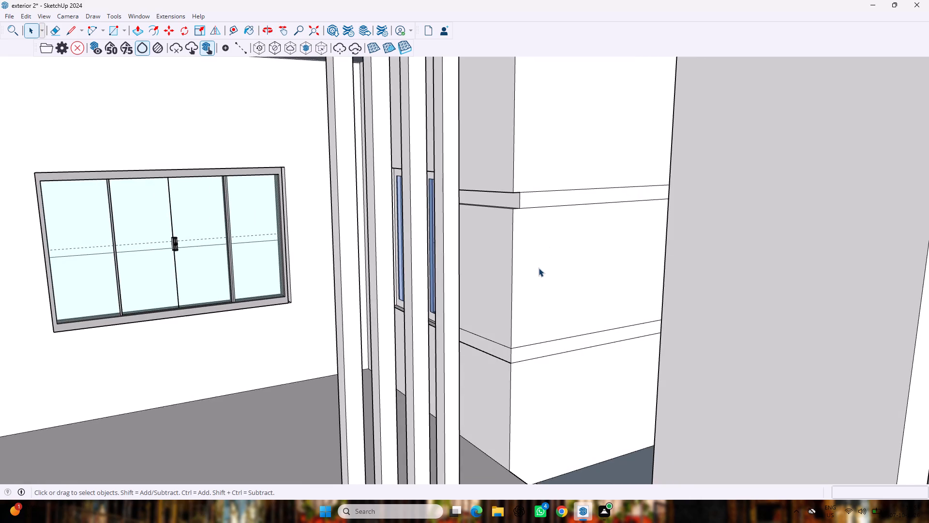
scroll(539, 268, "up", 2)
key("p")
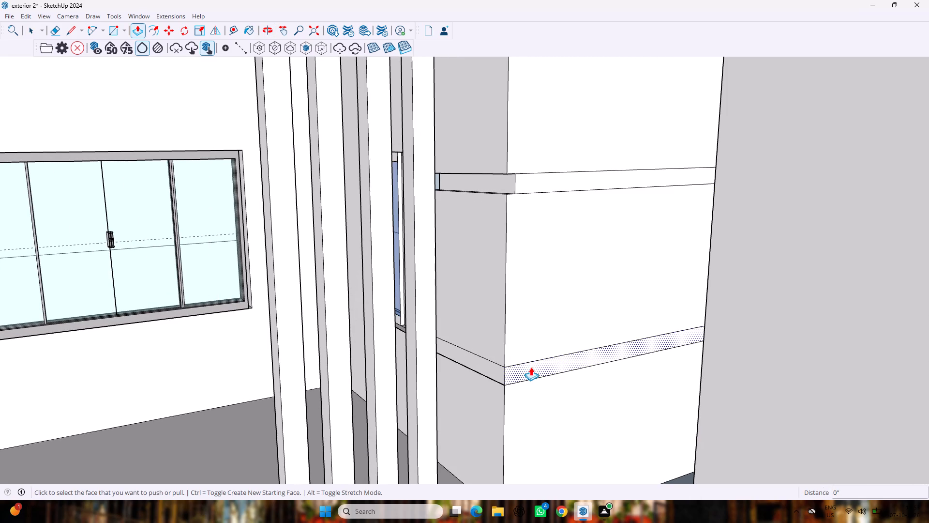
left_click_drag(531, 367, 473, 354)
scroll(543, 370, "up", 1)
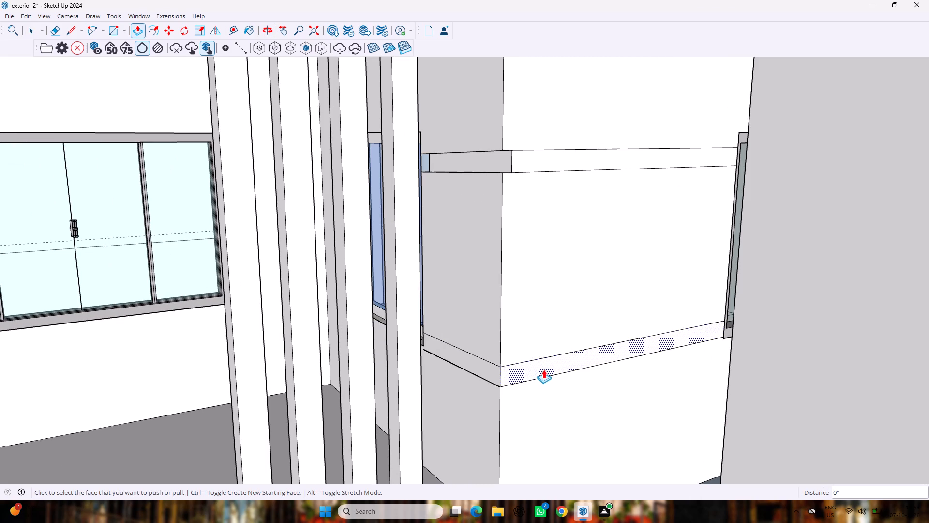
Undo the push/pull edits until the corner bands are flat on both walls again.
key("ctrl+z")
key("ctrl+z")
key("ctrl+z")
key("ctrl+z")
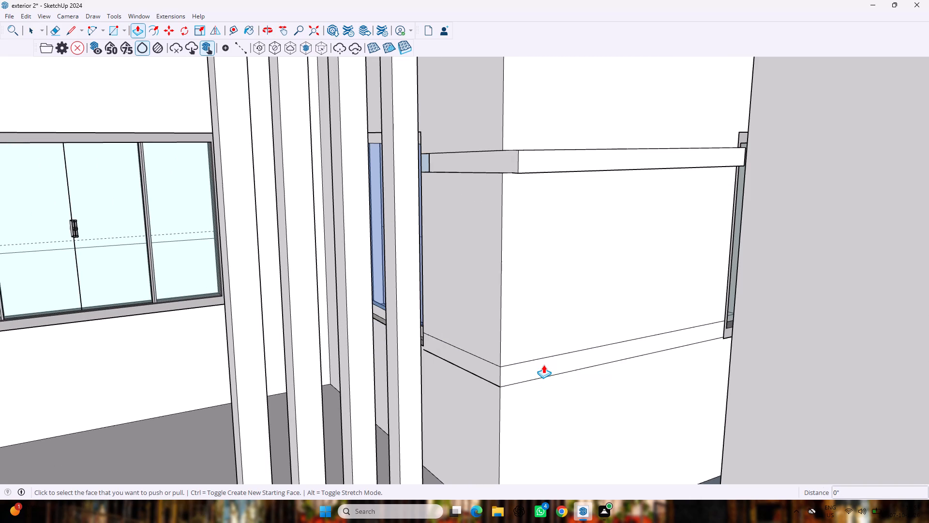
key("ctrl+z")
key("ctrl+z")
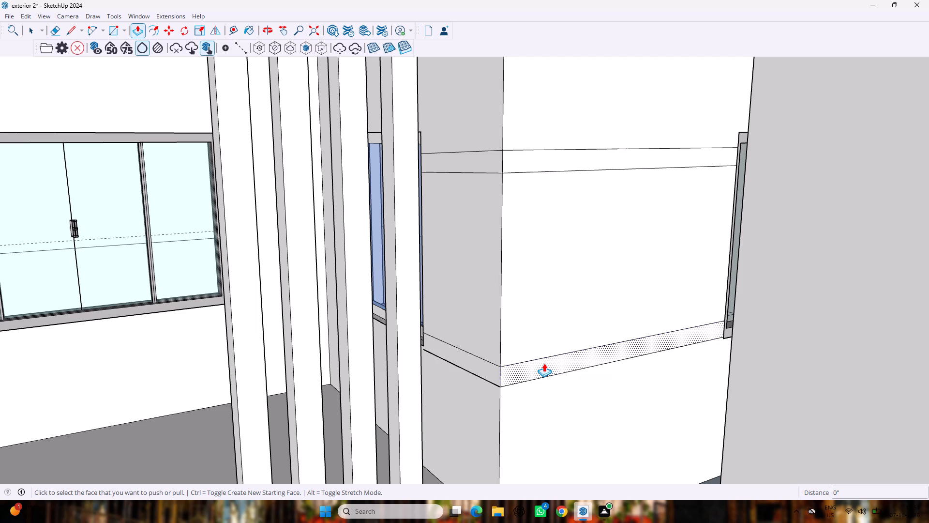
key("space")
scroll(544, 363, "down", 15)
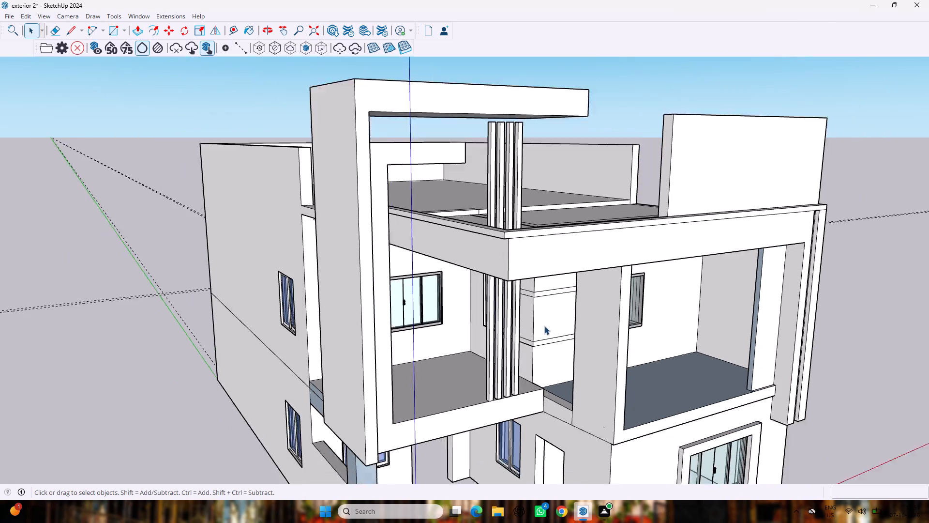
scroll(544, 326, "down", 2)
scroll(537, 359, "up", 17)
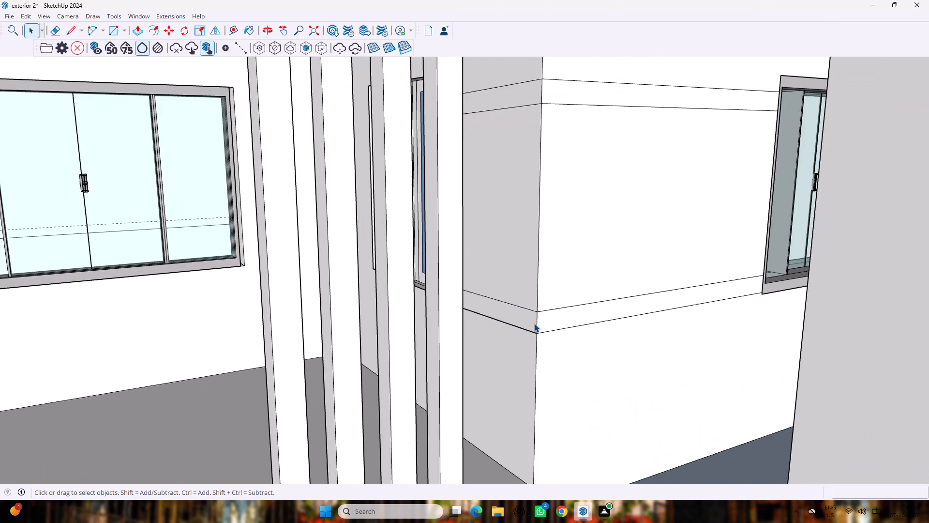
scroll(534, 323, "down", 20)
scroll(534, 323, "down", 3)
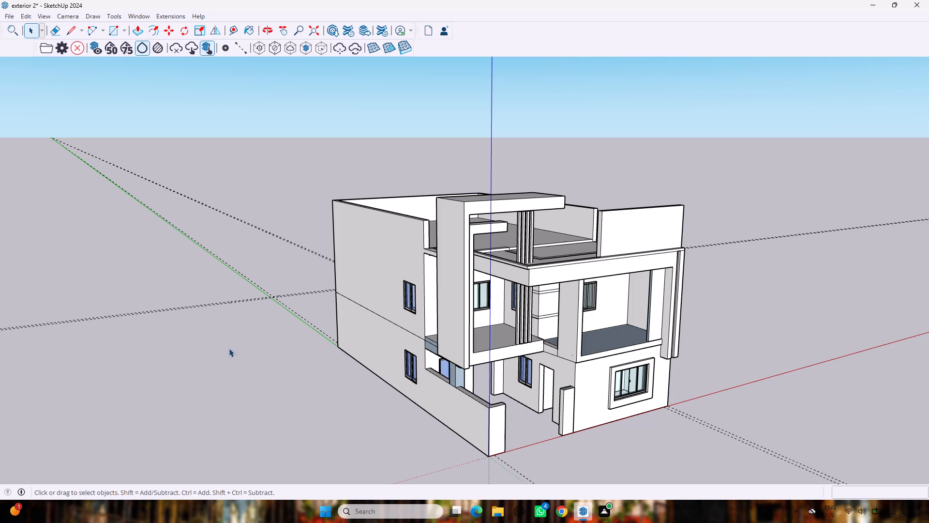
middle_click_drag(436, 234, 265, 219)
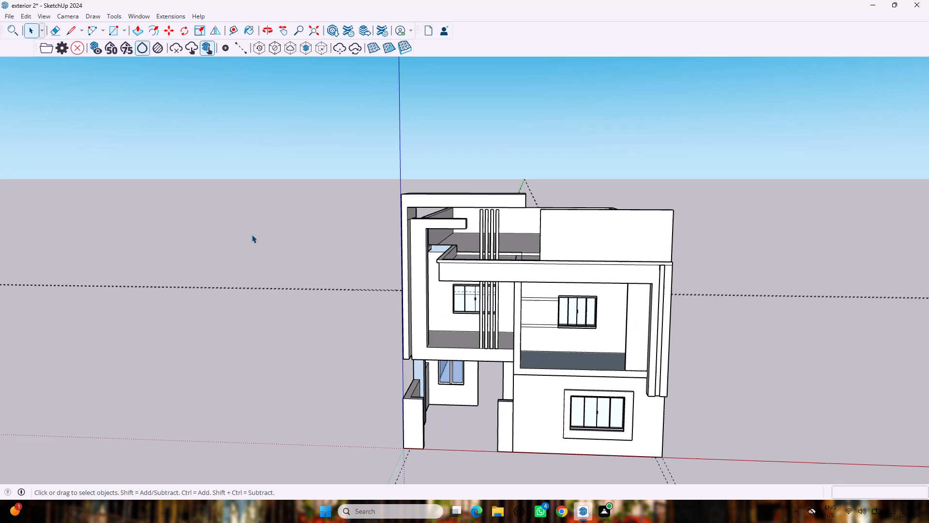
Draw a 1' 7 1/16" line across the underside of the inner front frame's short horizontal arm, dividing the face partway along.
scroll(397, 245, "up", 6)
scroll(451, 224, "up", 2)
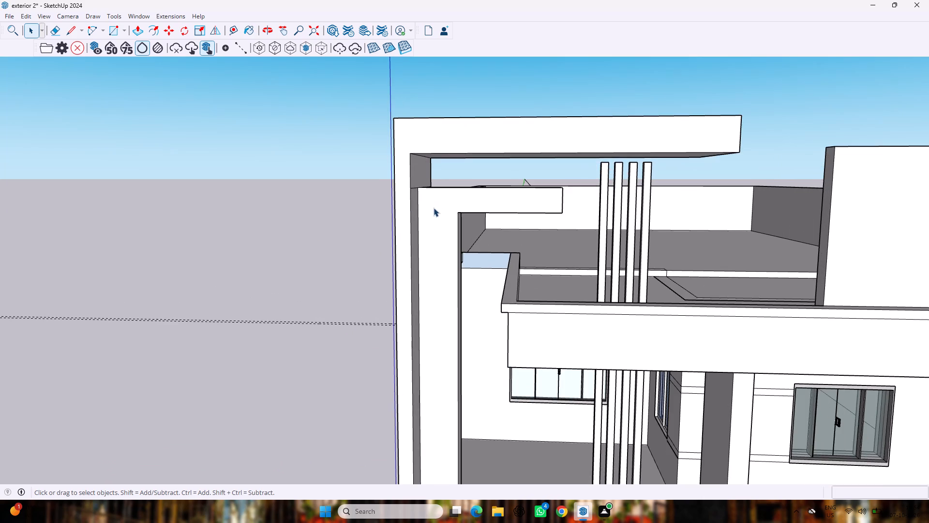
scroll(434, 208, "up", 1)
middle_click_drag(432, 203, 252, 178)
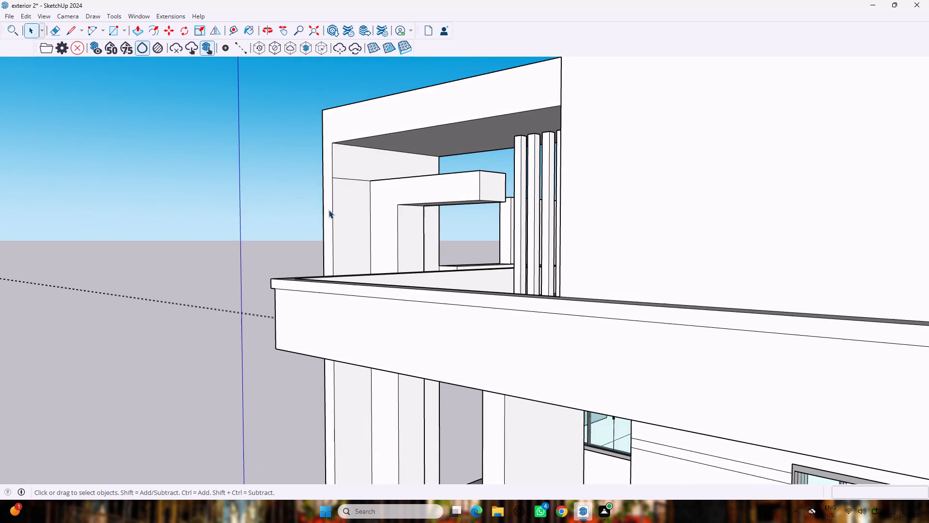
scroll(329, 210, "up", 7)
middle_click_drag(518, 200, 483, 167)
scroll(518, 200, "up", 1)
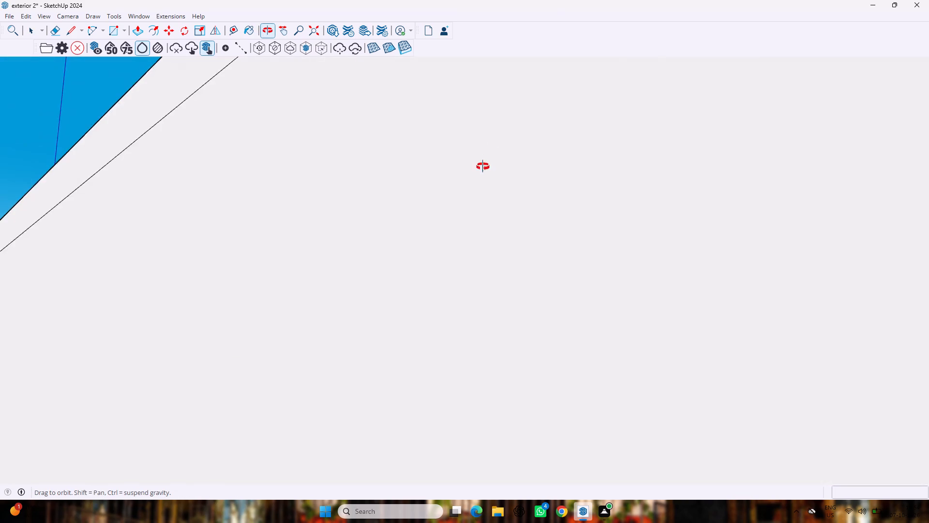
middle_click_drag(483, 167, 482, 252)
scroll(530, 281, "up", 2)
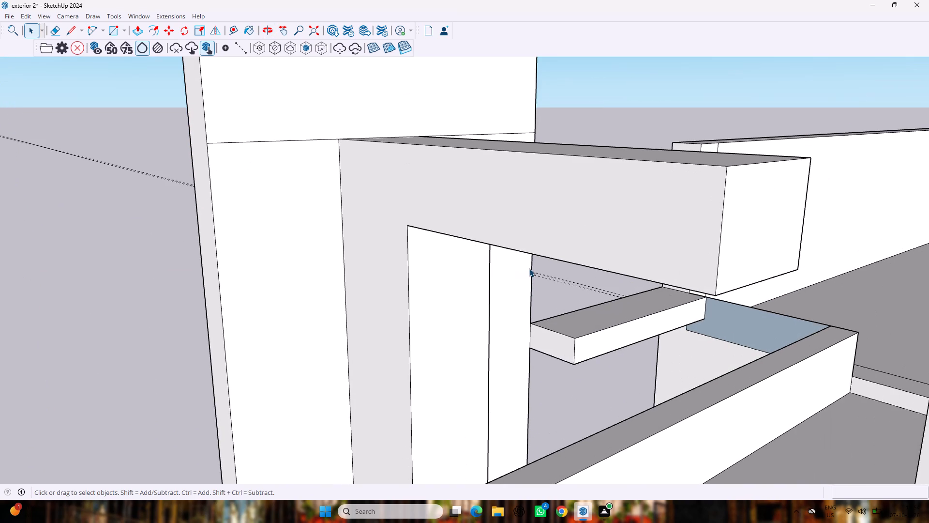
key("l")
scroll(577, 317, "up", 6)
scroll(580, 274, "down", 4)
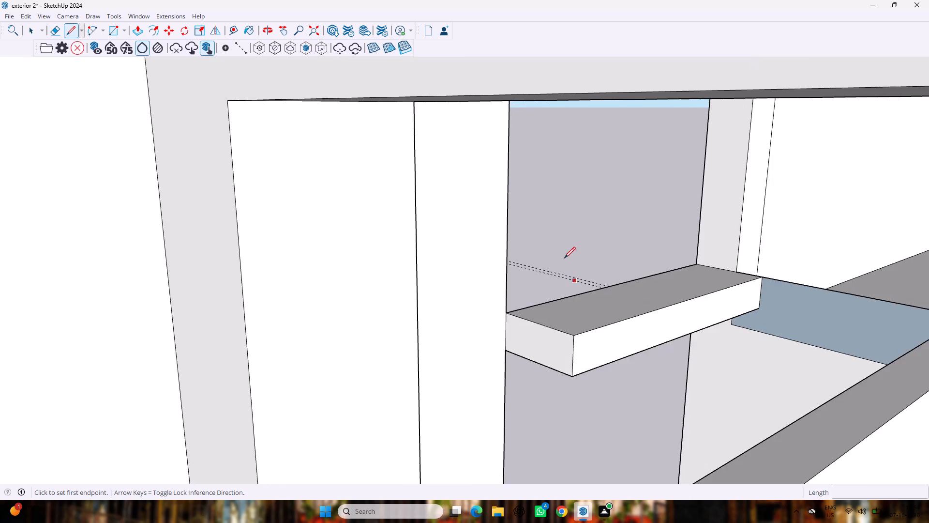
scroll(564, 258, "down", 3)
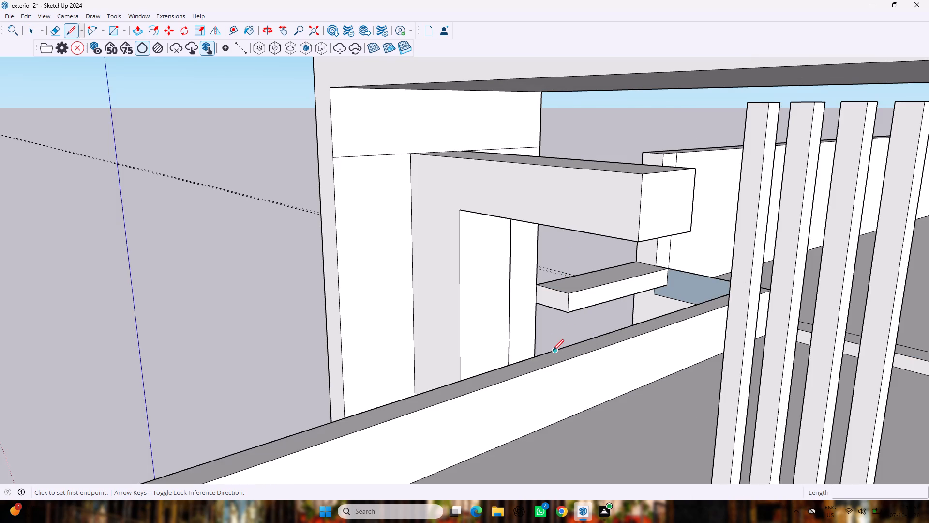
left_click(567, 229)
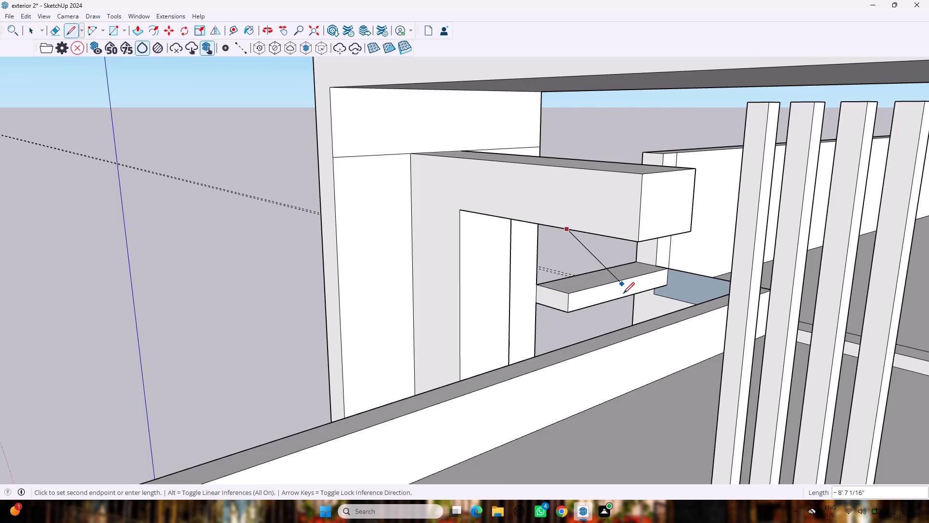
scroll(623, 293, "up", 2)
middle_click_drag(621, 274, 529, 153)
scroll(608, 222, "up", 1)
scroll(529, 152, "down", 5)
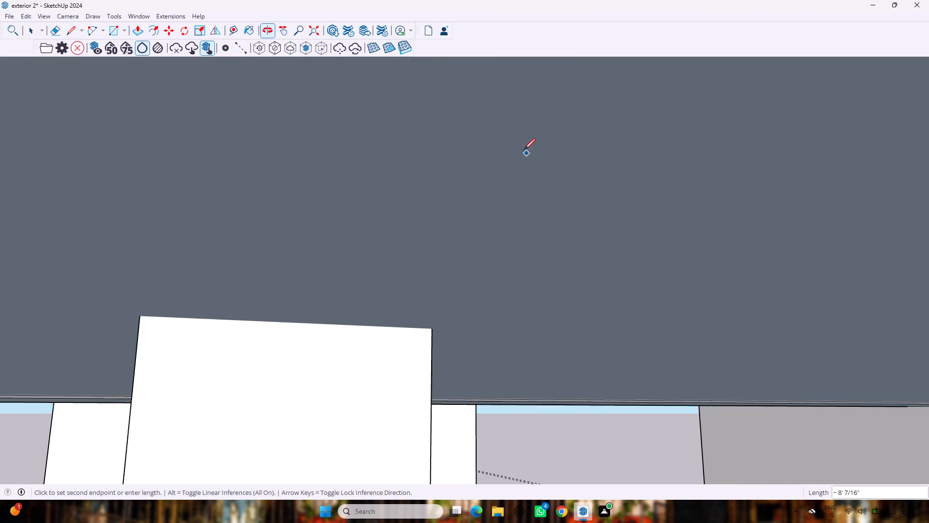
scroll(524, 150, "down", 12)
scroll(519, 148, "up", 1)
scroll(518, 149, "down", 17)
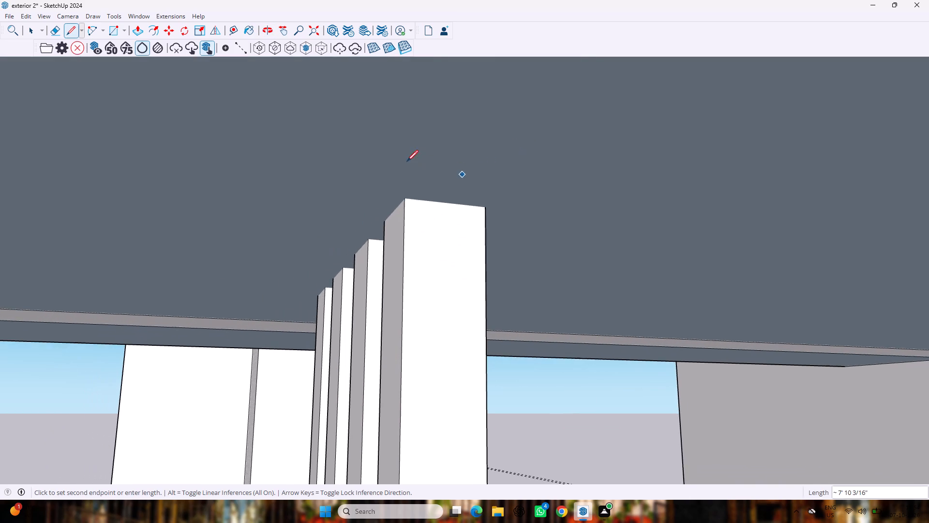
scroll(407, 161, "down", 20)
scroll(407, 161, "down", 10)
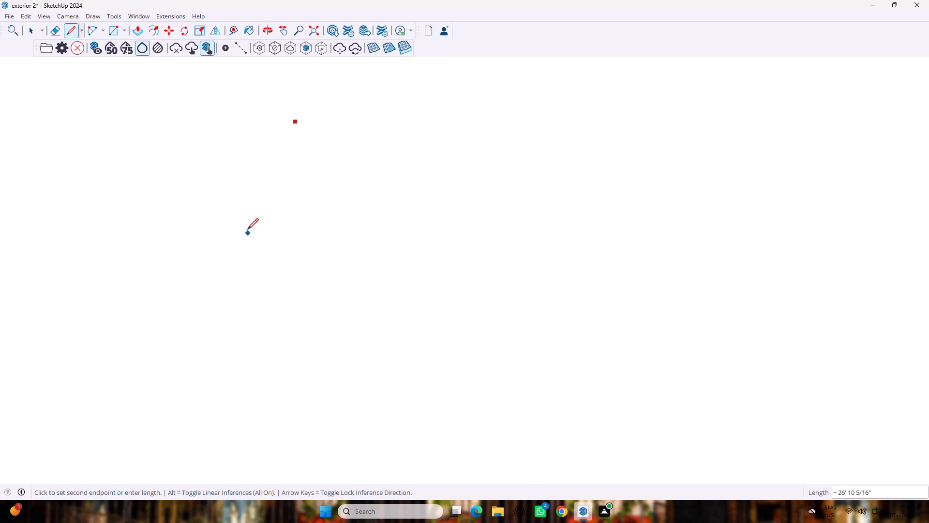
scroll(247, 230, "down", 20)
scroll(247, 230, "down", 9)
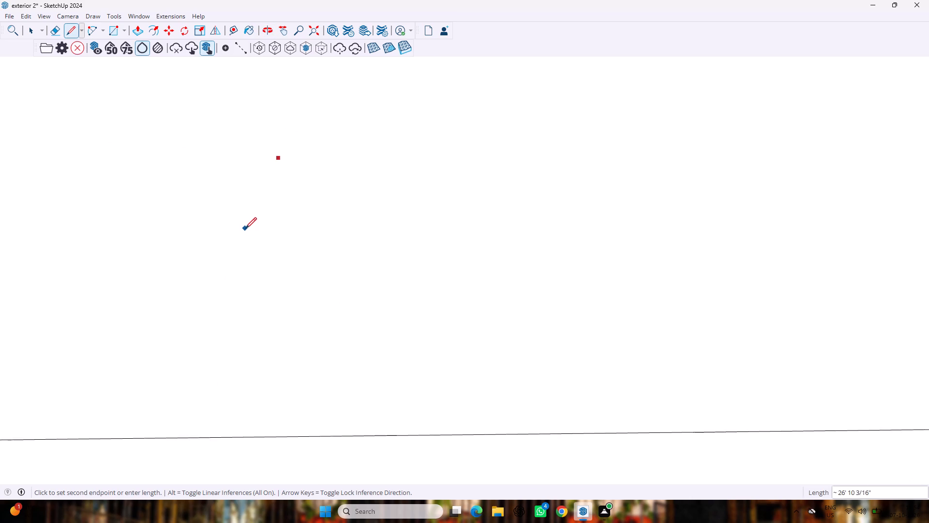
scroll(245, 229, "down", 18)
middle_click_drag(263, 179, 269, 262)
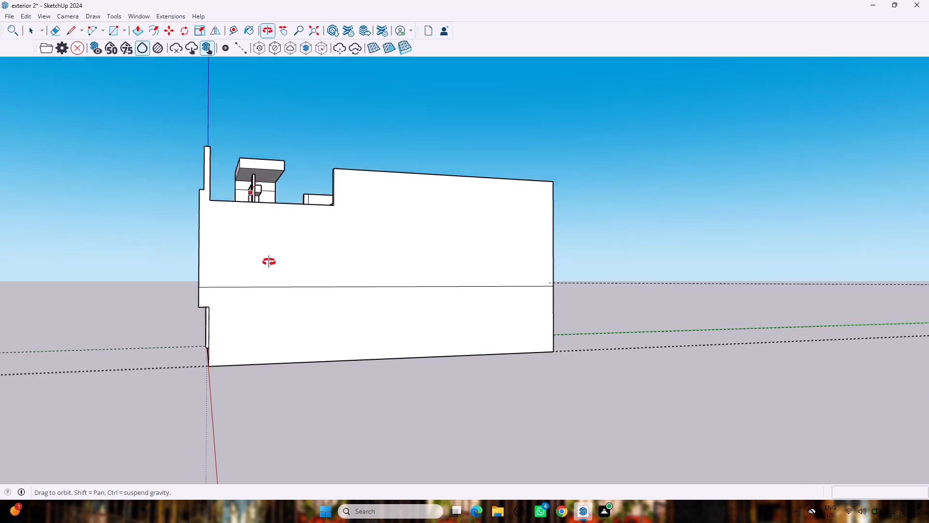
middle_click_drag(269, 262, 269, 280)
scroll(279, 178, "up", 14)
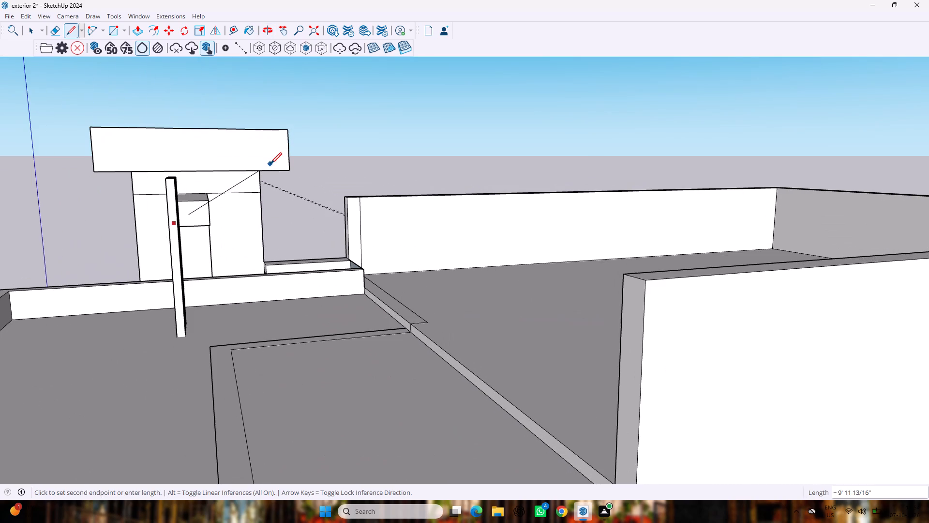
scroll(200, 231, "up", 5)
middle_click_drag(200, 238, 177, 204)
scroll(200, 238, "up", 1)
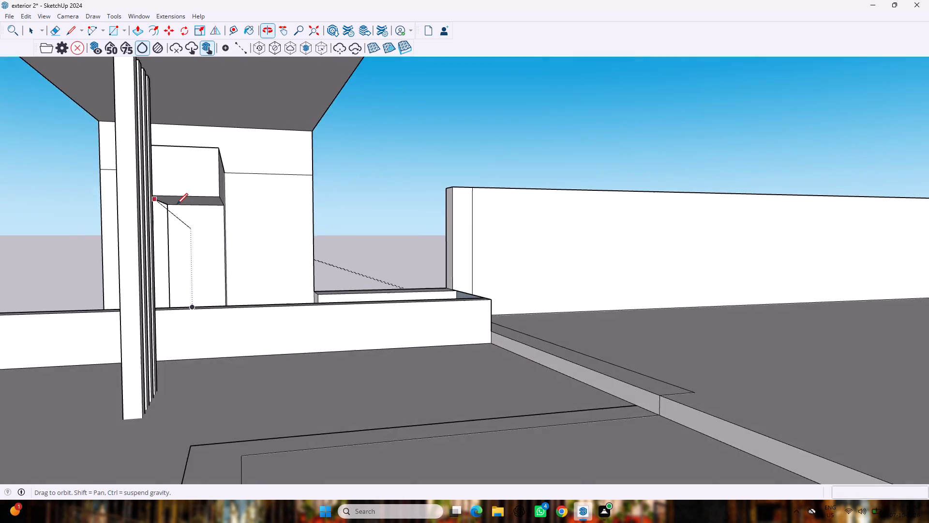
middle_click_drag(177, 204, 177, 204)
scroll(174, 201, "up", 9)
middle_click_drag(173, 205, 162, 143)
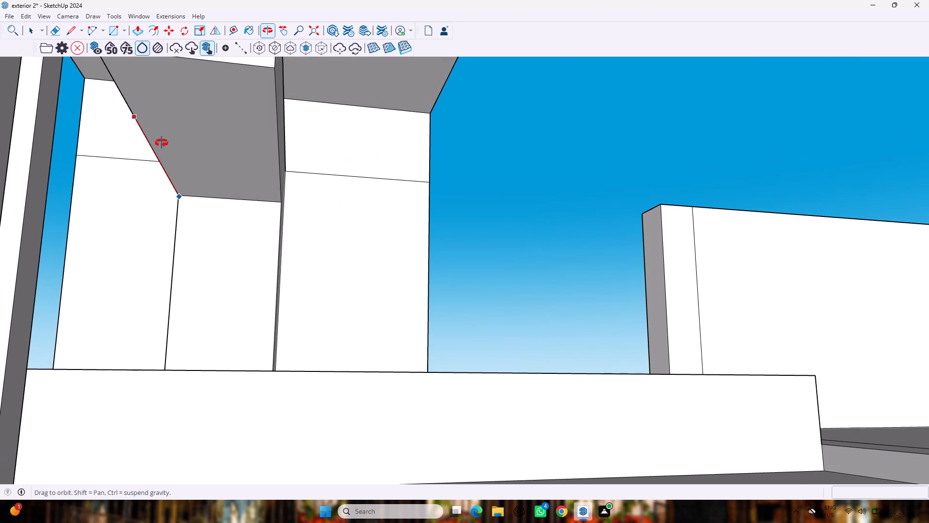
middle_click_drag(162, 143, 162, 143)
left_click(275, 129)
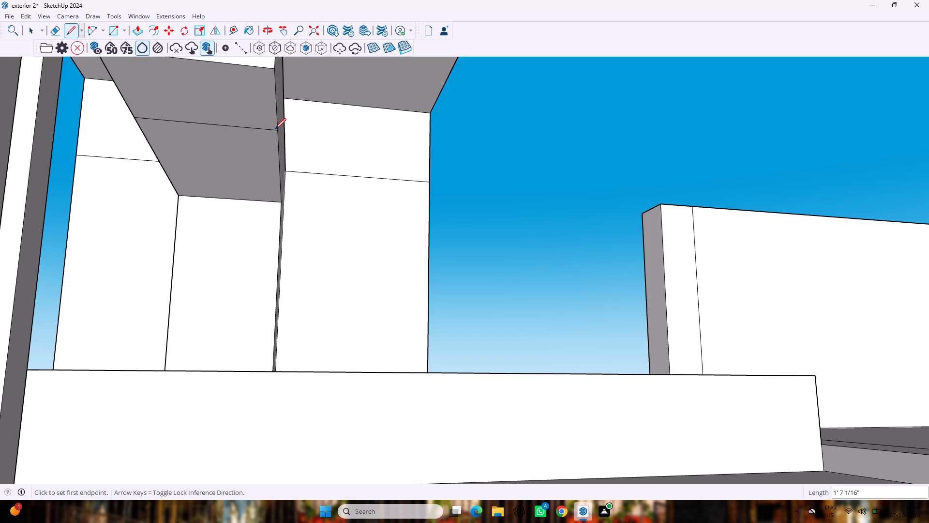
middle_click_drag(51, 151, 285, 287)
scroll(285, 286, "down", 1)
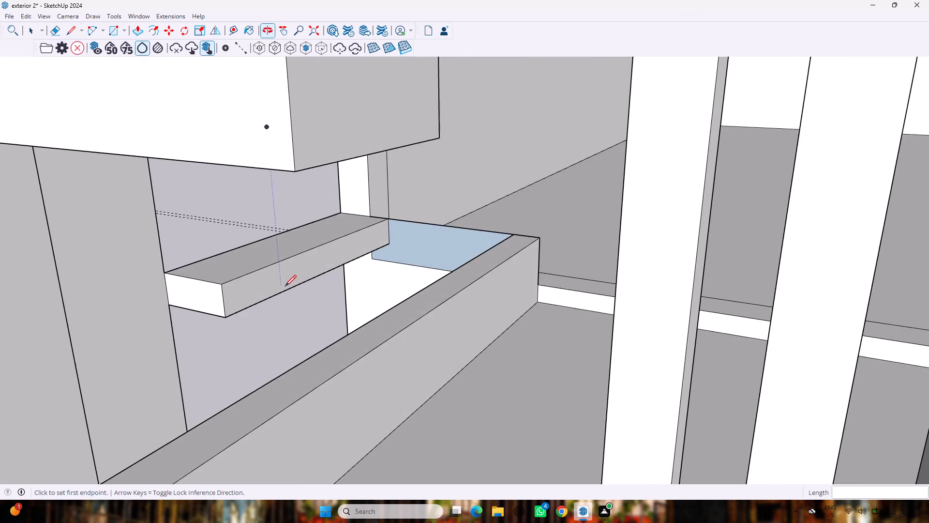
scroll(285, 286, "down", 1)
middle_click_drag(113, 272, 298, 199)
key("space")
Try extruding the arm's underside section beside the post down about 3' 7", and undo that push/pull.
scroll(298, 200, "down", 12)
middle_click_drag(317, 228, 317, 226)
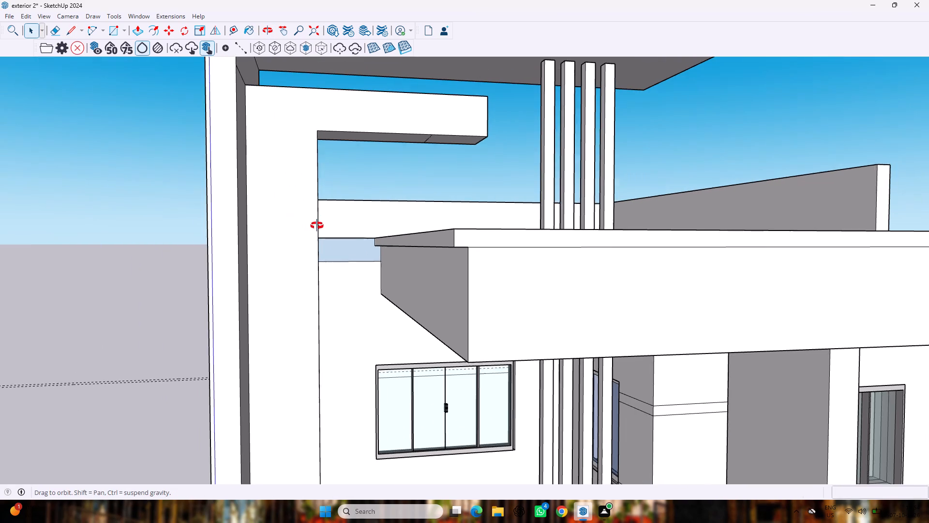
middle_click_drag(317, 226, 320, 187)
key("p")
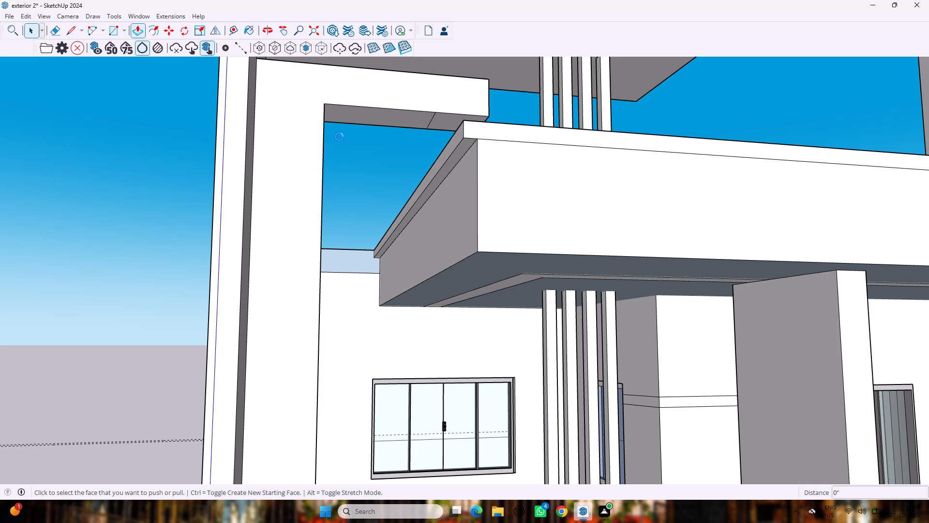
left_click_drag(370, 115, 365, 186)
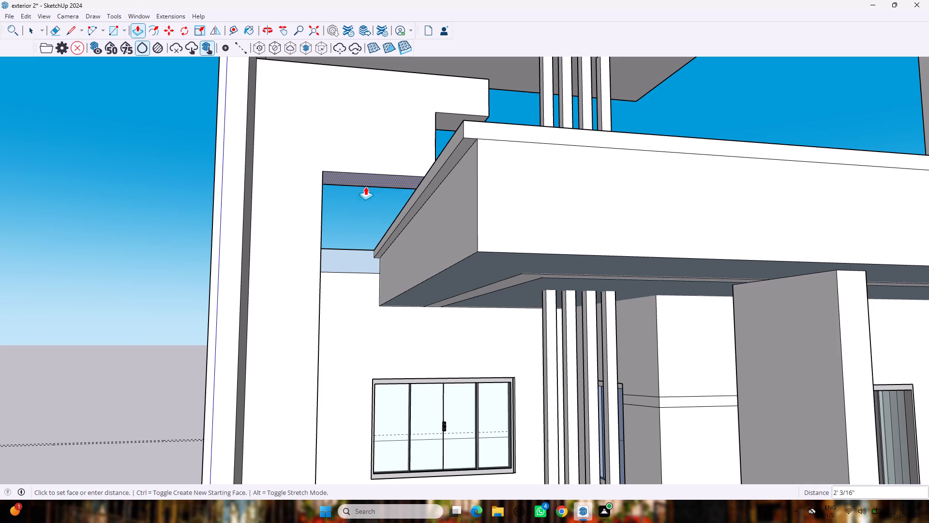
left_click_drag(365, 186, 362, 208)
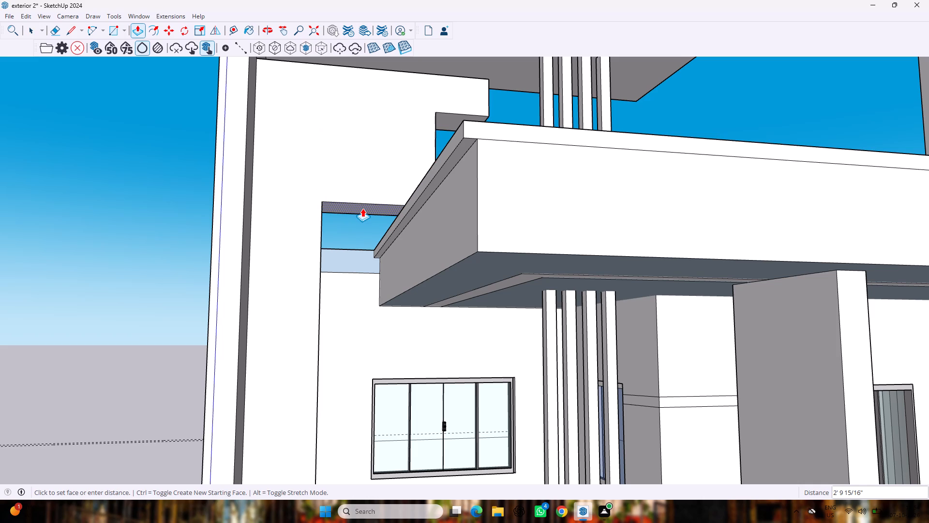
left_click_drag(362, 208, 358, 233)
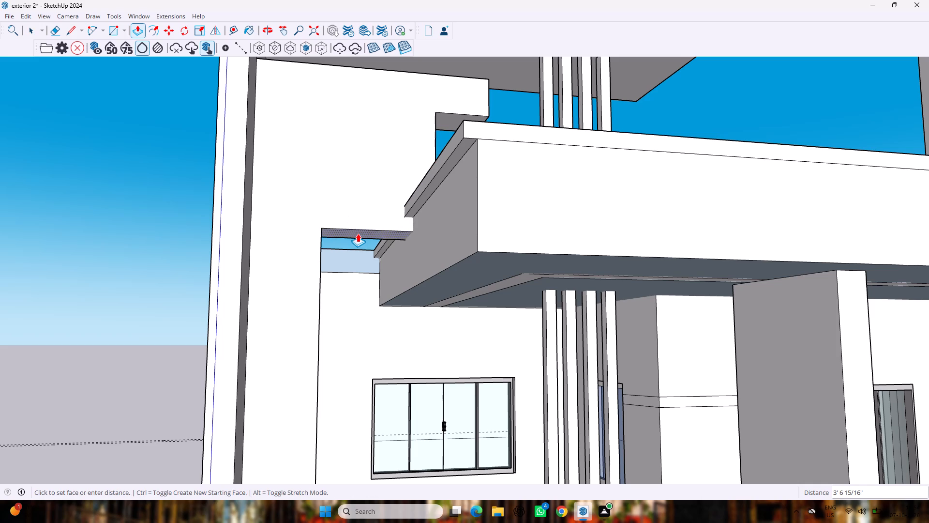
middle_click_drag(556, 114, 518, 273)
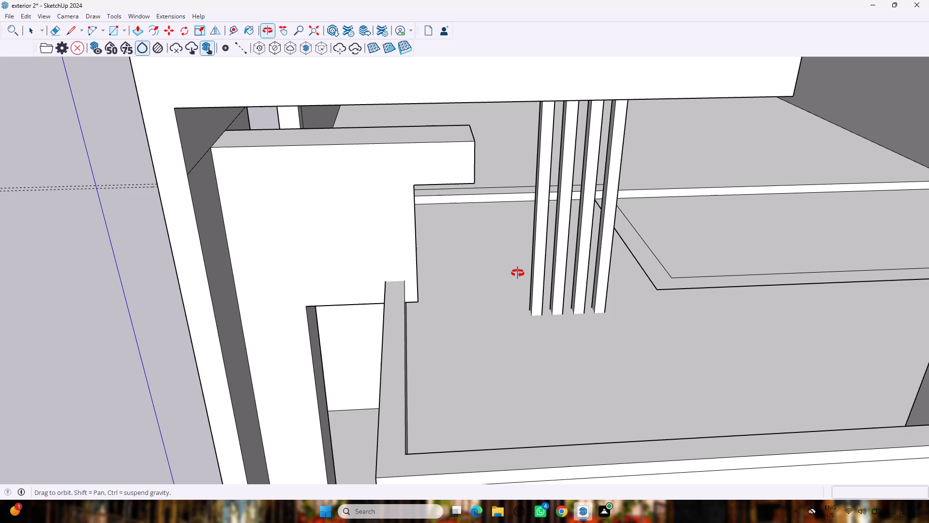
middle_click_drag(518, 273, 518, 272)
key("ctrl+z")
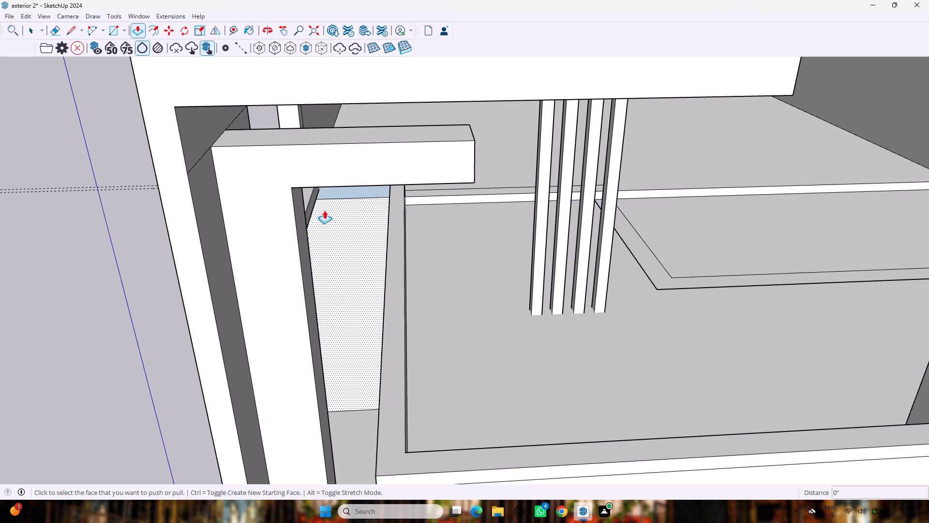
Extrude the arm's underside section beside the post downward about 2' 6" to form a stepped block.
middle_click_drag(324, 210, 373, 113)
left_click_drag(397, 82, 400, 96)
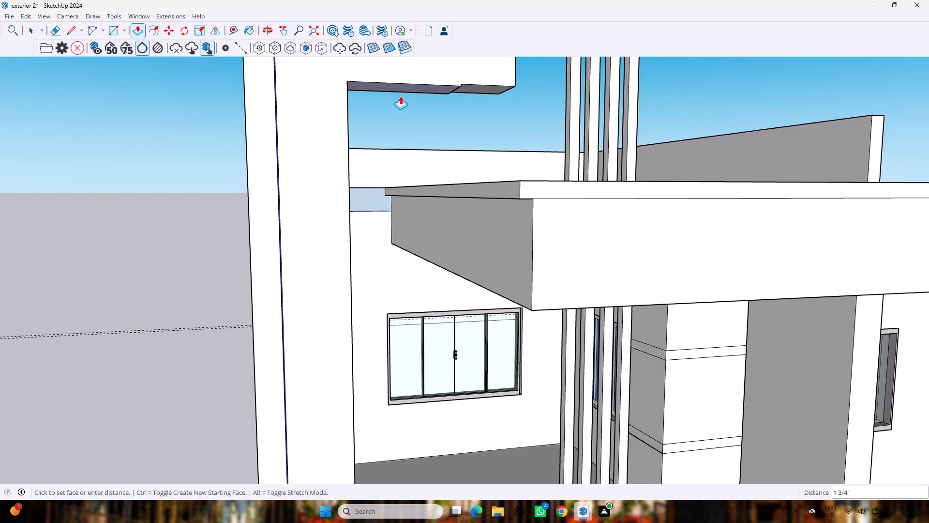
left_click_drag(400, 96, 399, 173)
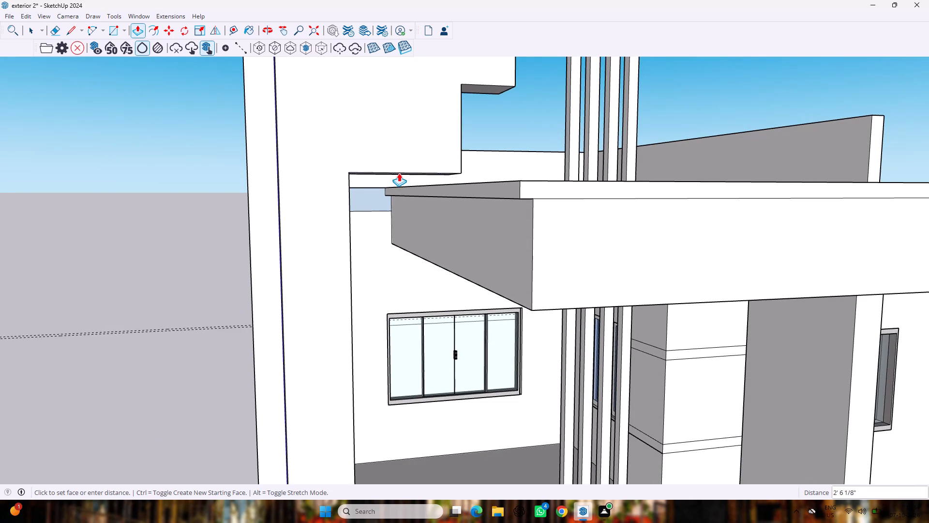
left_click_drag(399, 173, 399, 180)
Push the end face of the stepped block 10 13/16" back toward the post.
middle_click_drag(513, 127, 466, 204)
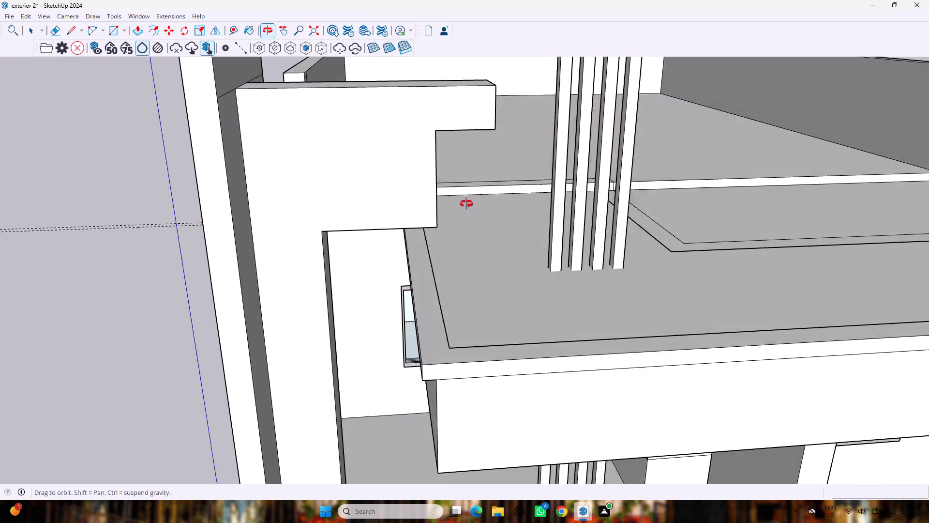
middle_click_drag(466, 204, 406, 228)
left_click_drag(403, 199, 394, 189)
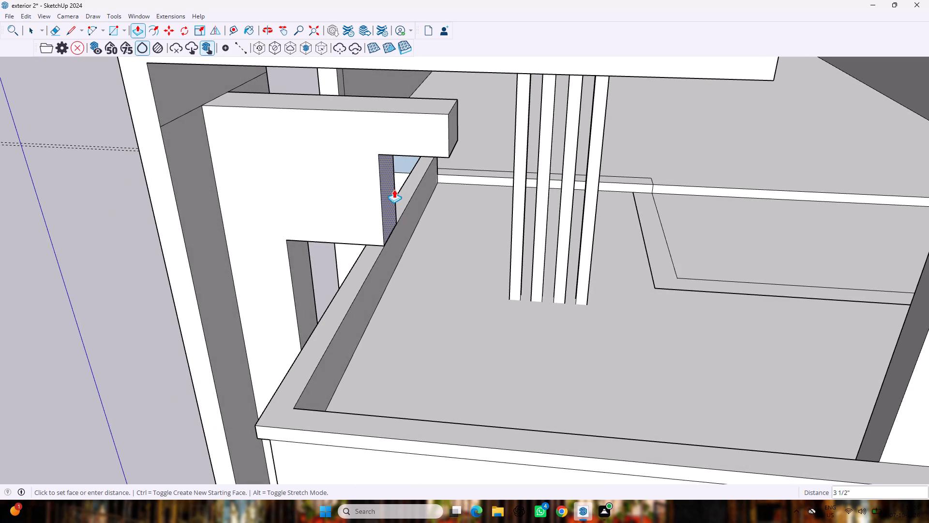
left_click_drag(394, 189, 373, 182)
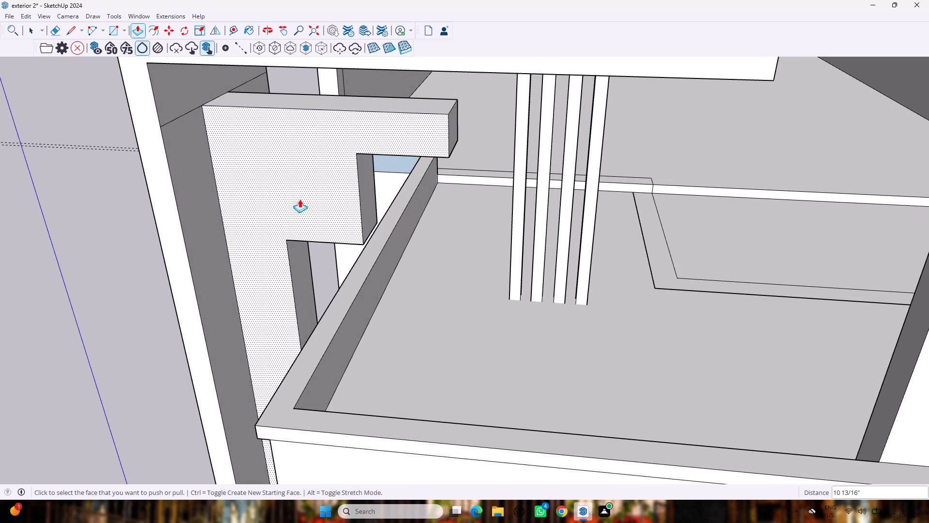
Extrude the underside of the stepped block down a further 2' 6".
middle_click_drag(230, 270, 377, 189)
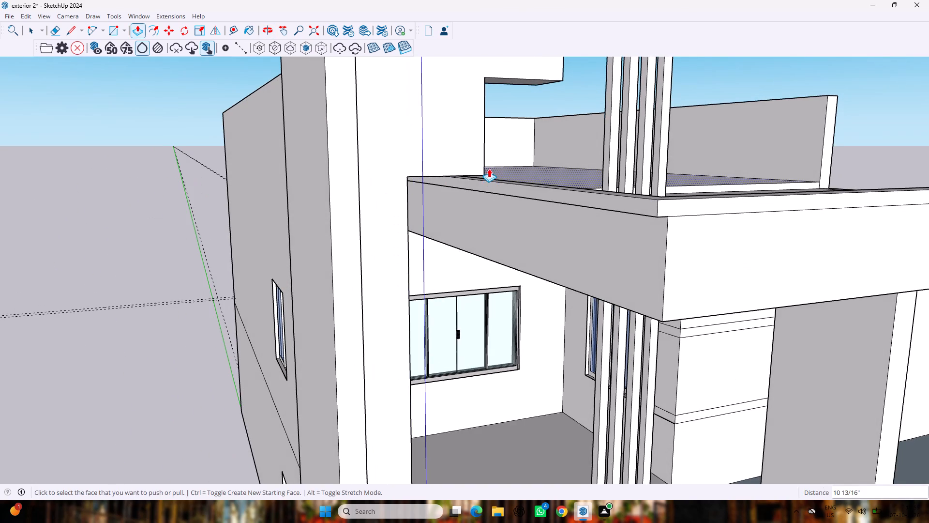
scroll(489, 168, "up", 1)
middle_click_drag(489, 168, 481, 133)
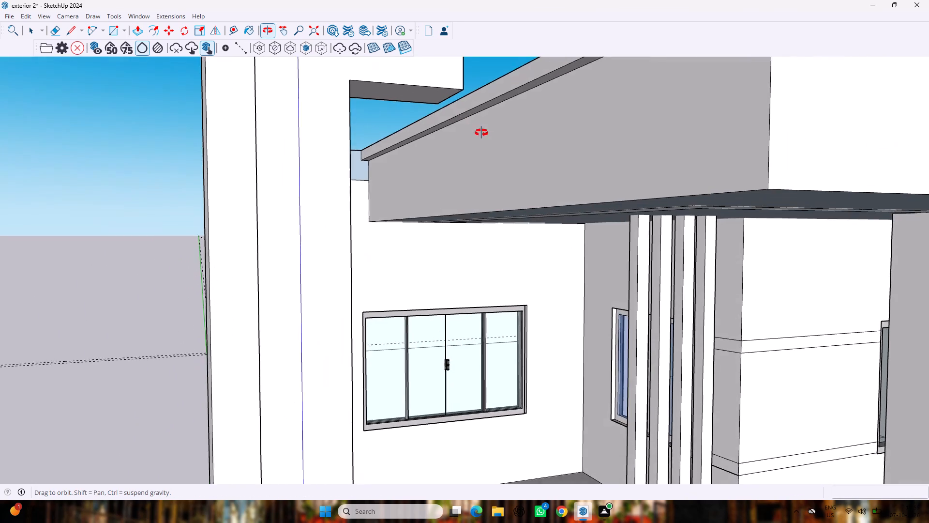
middle_click_drag(481, 133, 476, 129)
left_click_drag(413, 83, 410, 169)
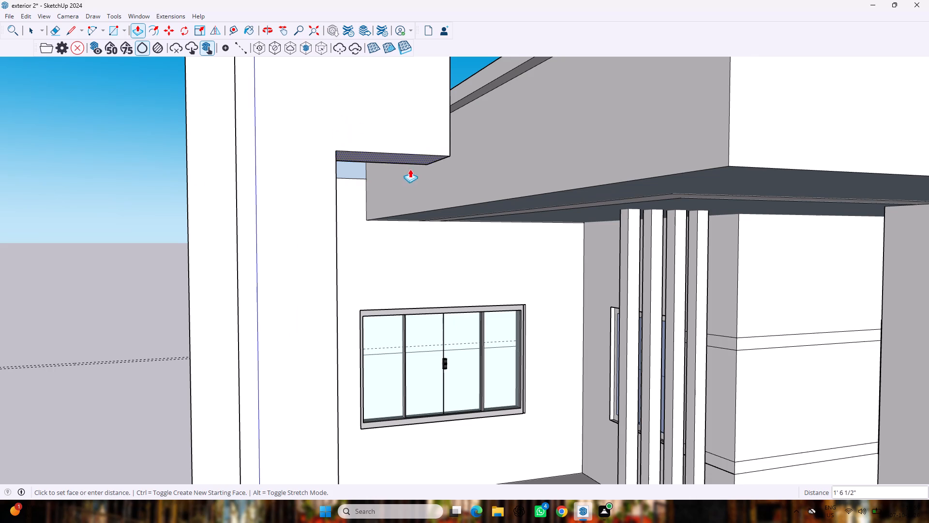
left_click_drag(410, 169, 407, 207)
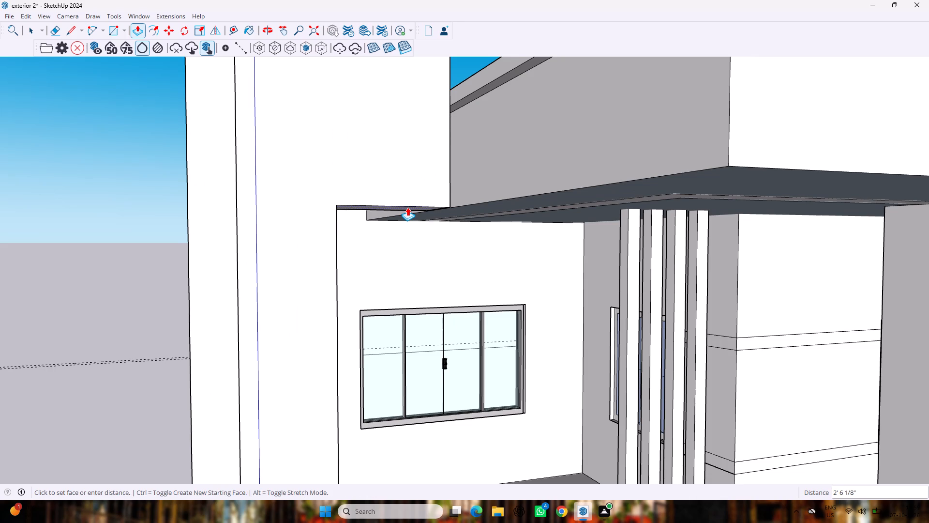
left_click_drag(407, 207, 405, 206)
Extrude the small recessed side face above the balcony opening 3" to meet the projecting slab's edge.
middle_click_drag(582, 82, 324, 218)
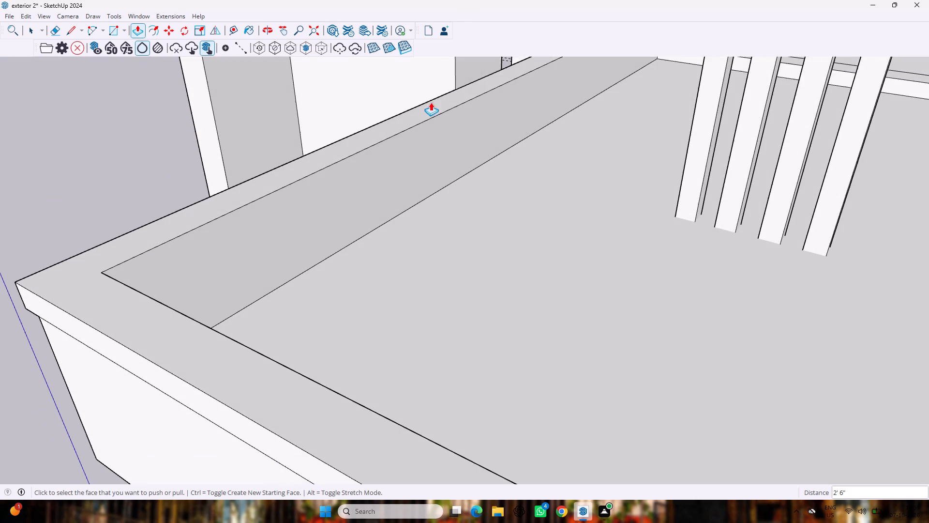
left_click_drag(486, 65, 490, 77)
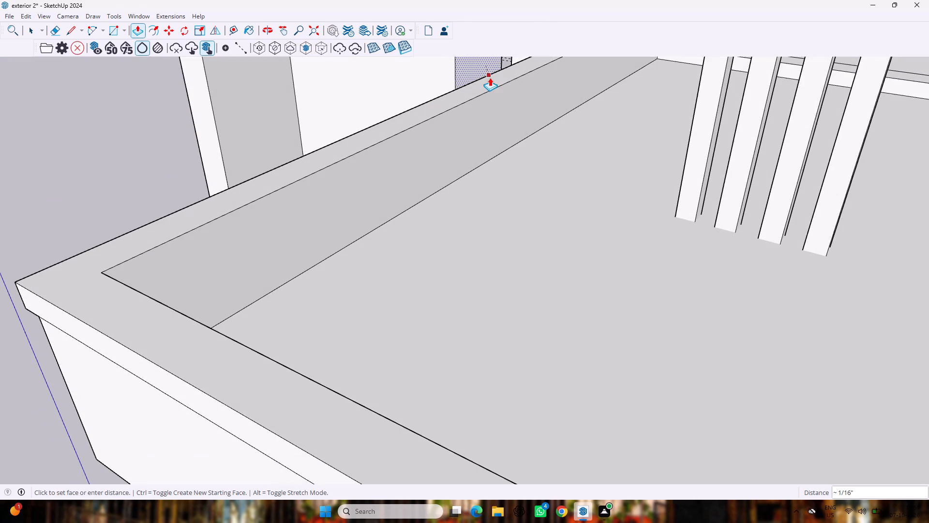
middle_click_drag(306, 73, 484, 99)
scroll(566, 164, "up", 4)
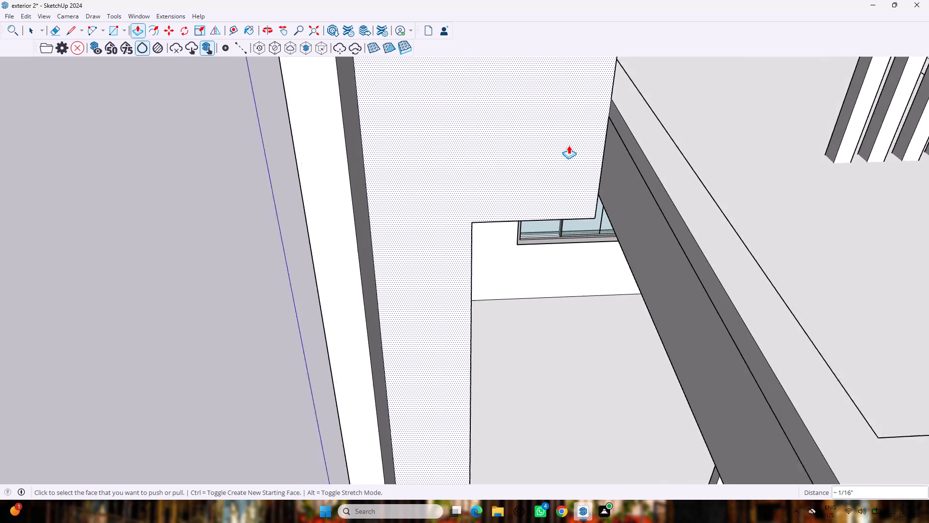
scroll(652, 156, "up", 1)
middle_click_drag(661, 156, 548, 38)
scroll(548, 40, "down", 6)
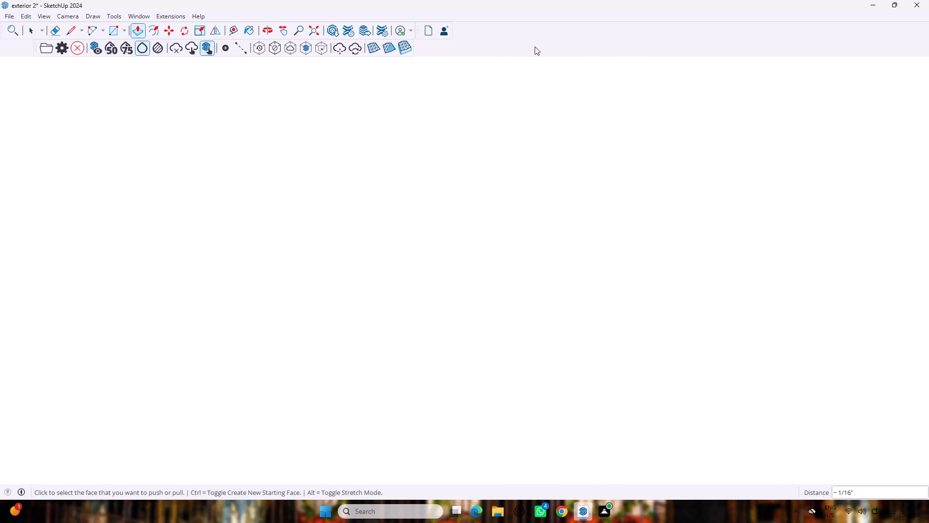
scroll(535, 46, "down", 20)
scroll(535, 46, "down", 5)
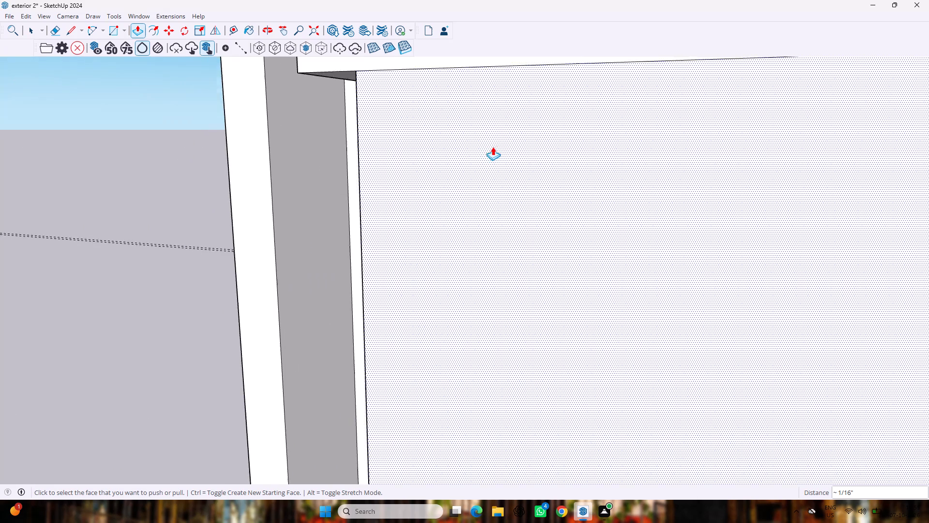
scroll(493, 147, "down", 11)
middle_click_drag(528, 299, 565, 152)
scroll(551, 317, "up", 7)
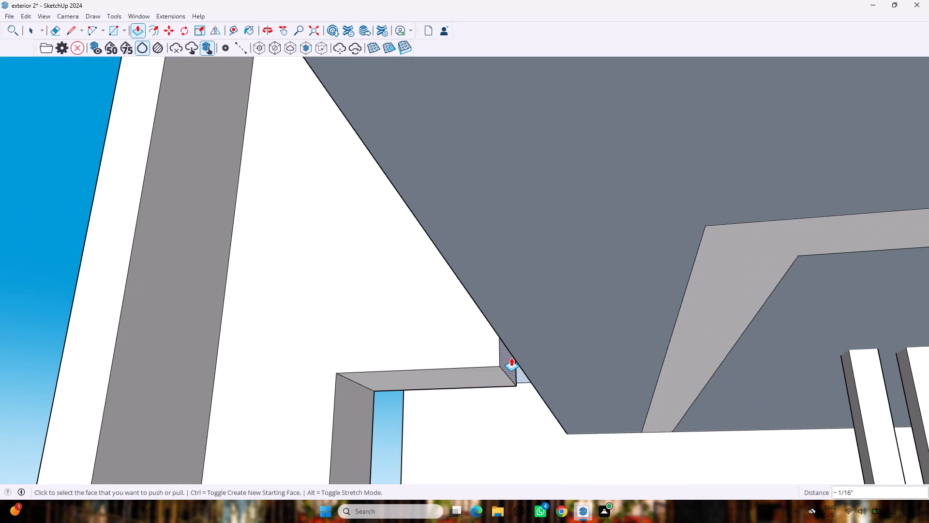
scroll(511, 357, "up", 1)
left_click_drag(511, 357, 519, 366)
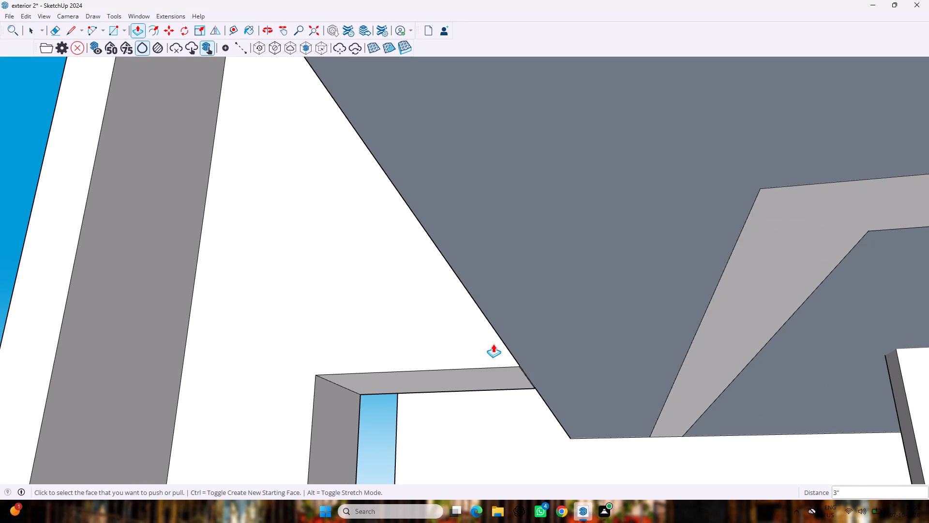
Examine the reshaped inner frame and the front facade from several angles.
middle_click_drag(375, 321, 490, 450)
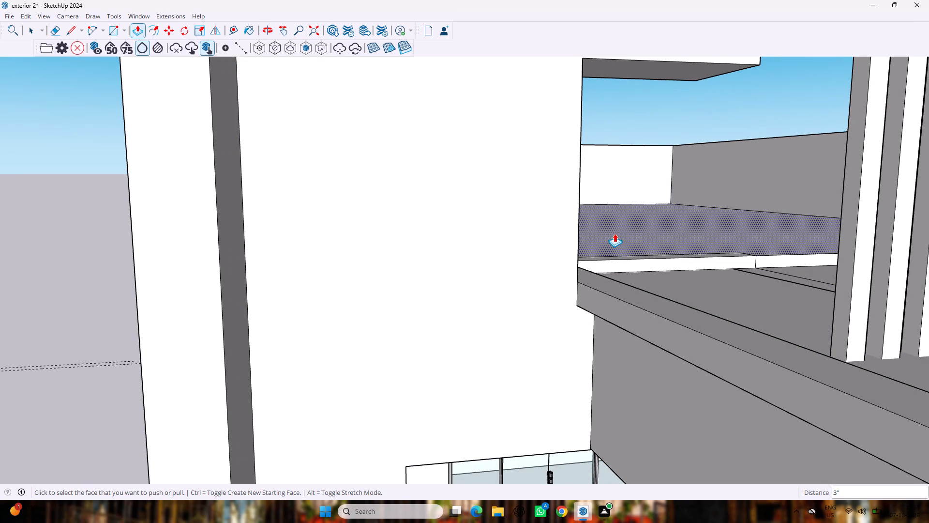
middle_click_drag(614, 233, 499, 267)
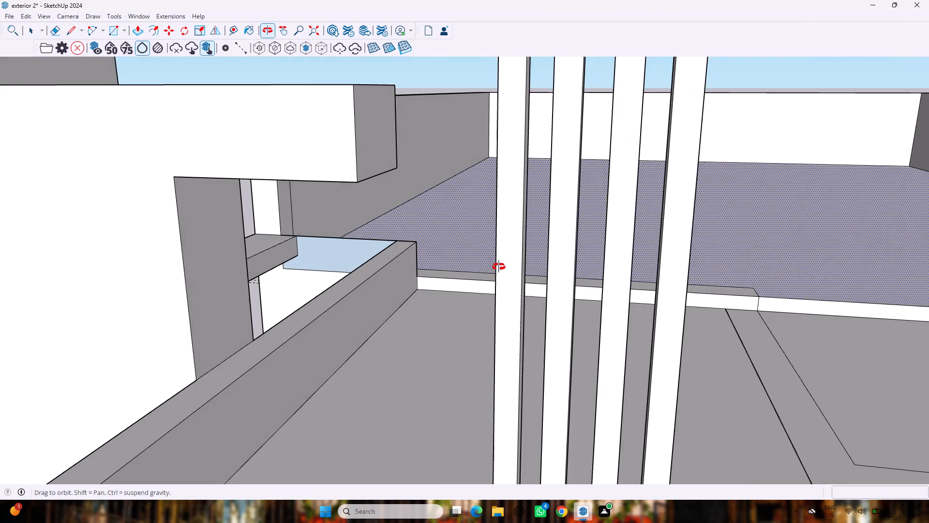
middle_click_drag(499, 267, 495, 267)
scroll(401, 257, "down", 13)
middle_click_drag(223, 362, 431, 306)
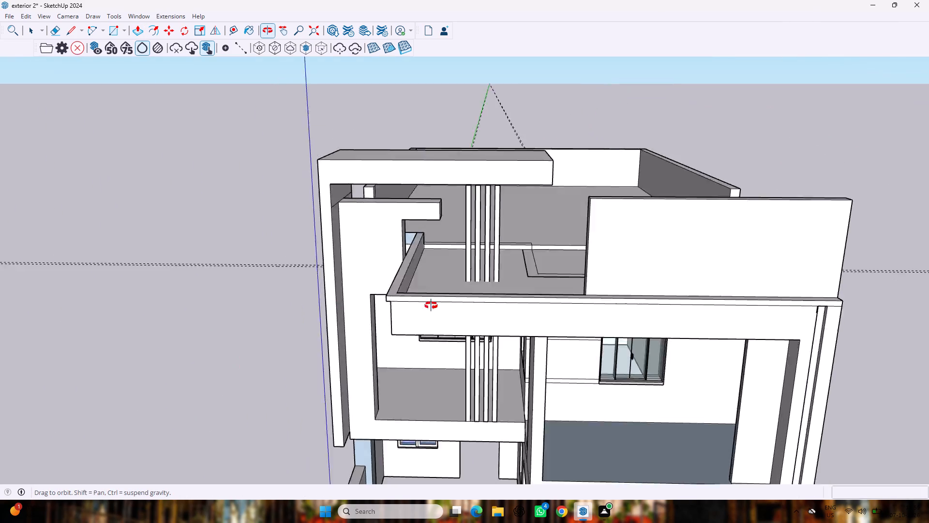
middle_click_drag(431, 306, 432, 313)
scroll(428, 305, "up", 3)
scroll(428, 303, "down", 3)
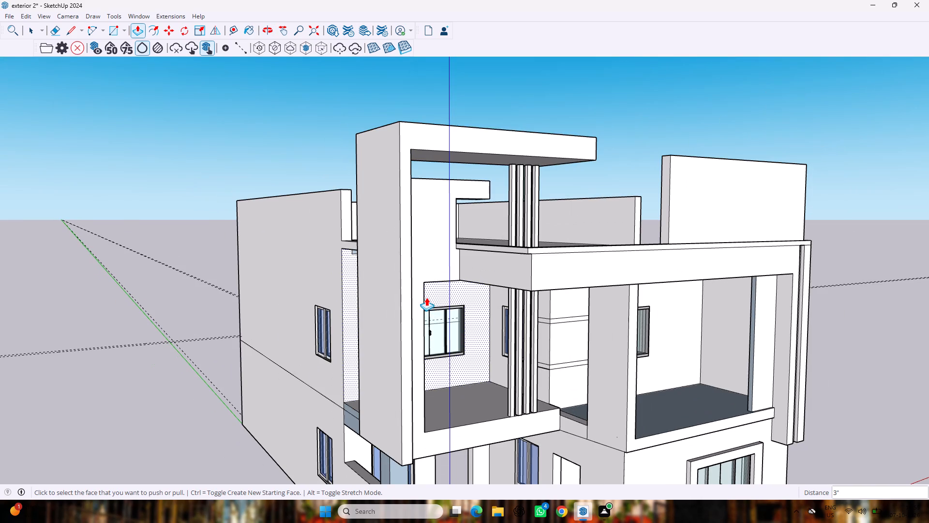
key("space")
scroll(457, 338, "down", 7)
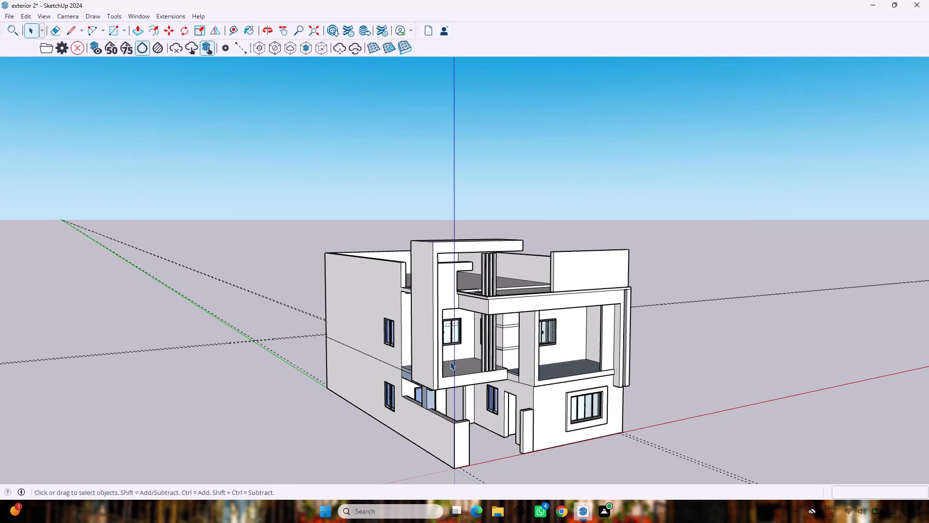
middle_click_drag(434, 406, 277, 404)
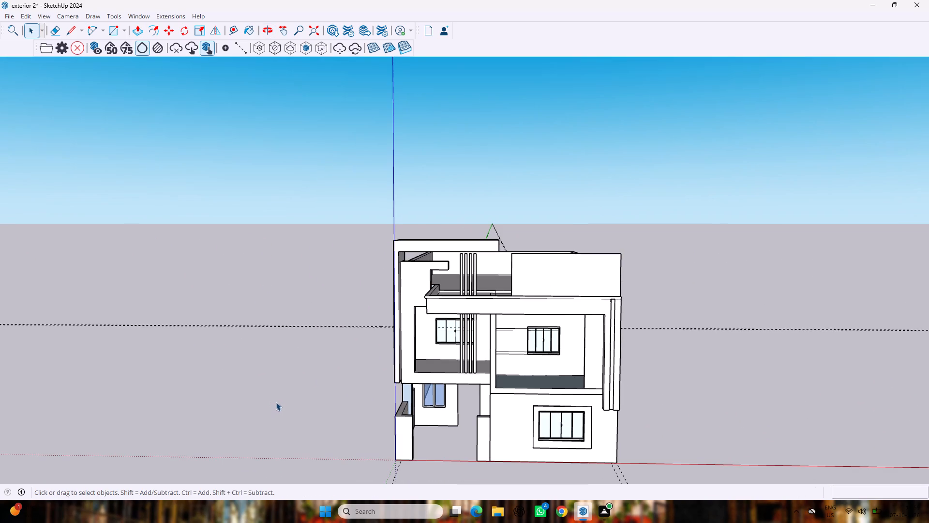
scroll(274, 399, "up", 5)
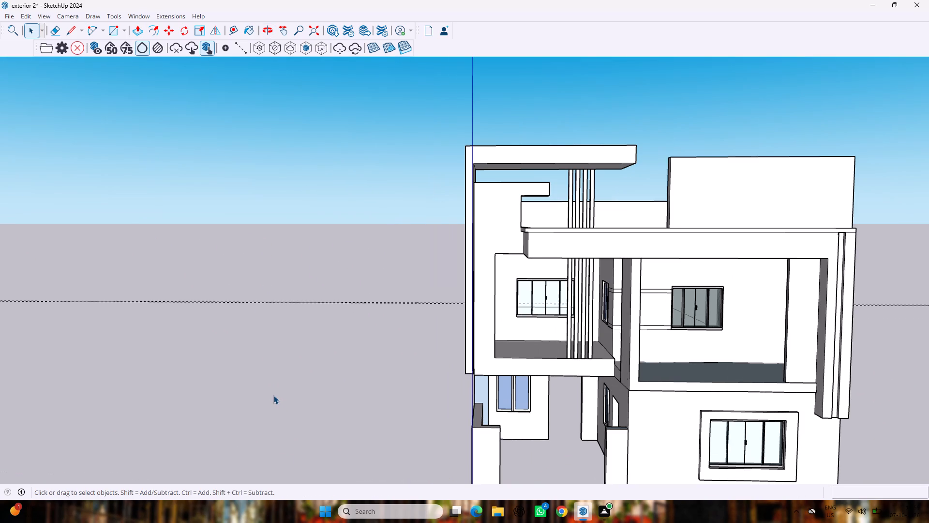
Draw a line about 5' 1" up from the balcony opening's upper corner and a 3' 6" horizontal line from the arm's inner corner.
key("l")
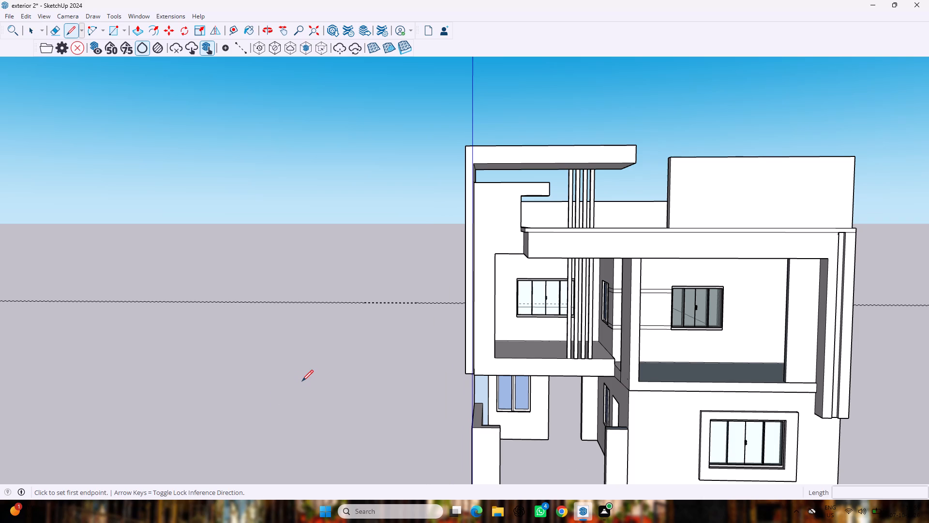
left_click(495, 254)
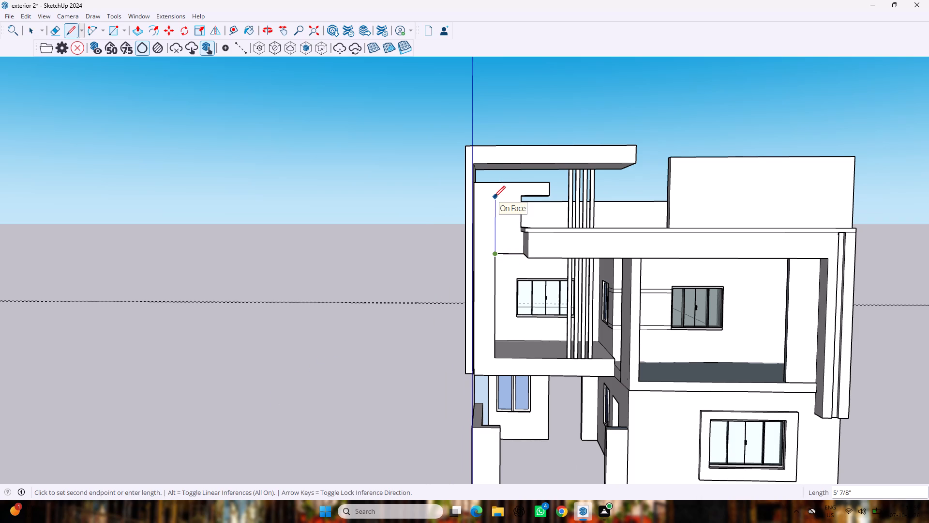
left_click(492, 197)
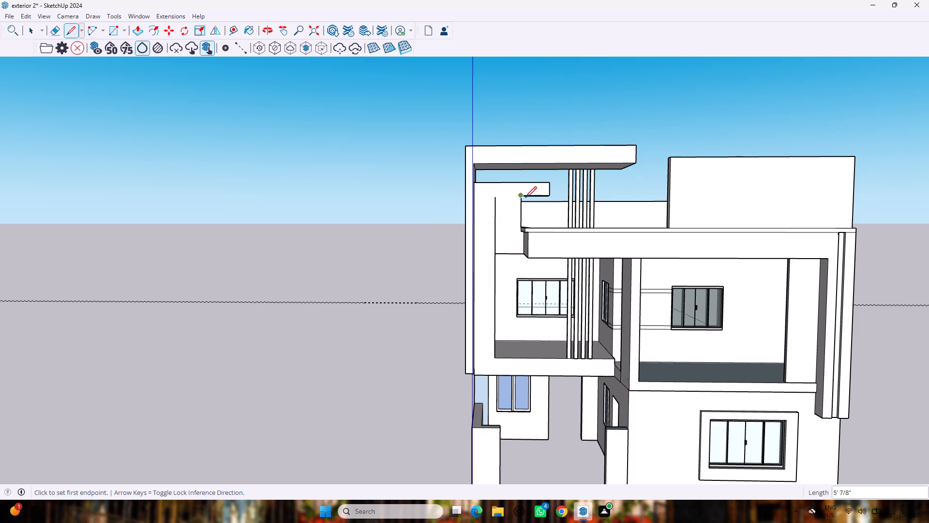
left_click(522, 197)
left_click(492, 199)
key("ctrl+z")
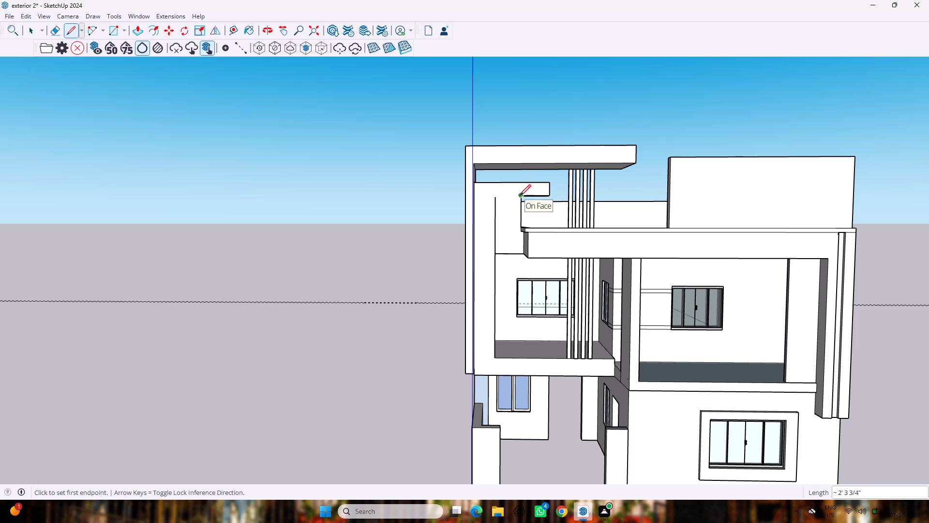
left_click(520, 195)
left_click(482, 195)
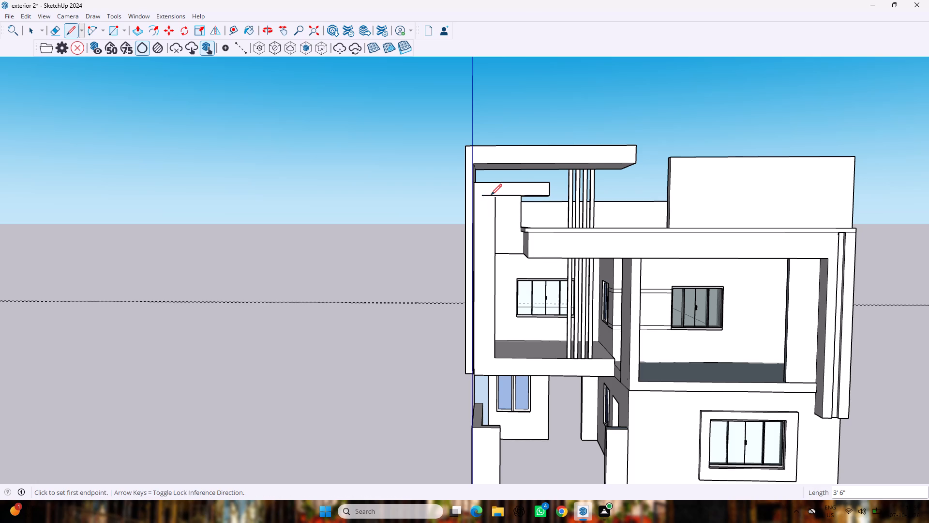
Extend the vertical line 1 11/16" to meet the horizontal line, and erase the horizontal line's overshoot beyond it.
left_click(496, 200)
scroll(496, 191, "up", 8)
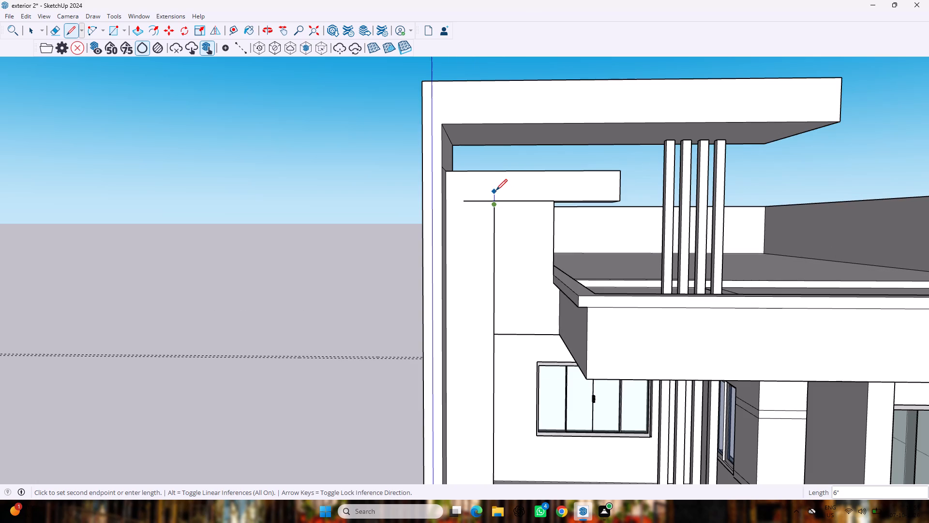
left_click(492, 202)
scroll(499, 206, "up", 6)
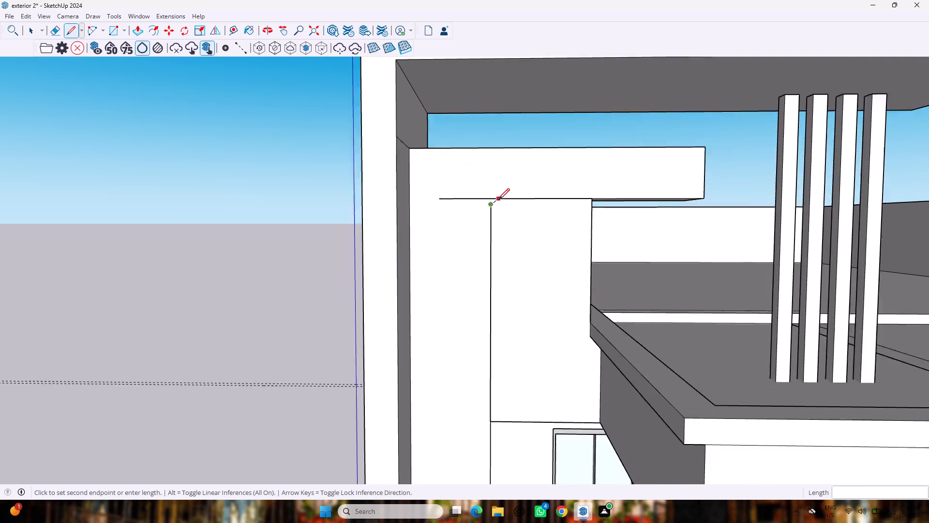
scroll(498, 200, "up", 5)
left_click(484, 199)
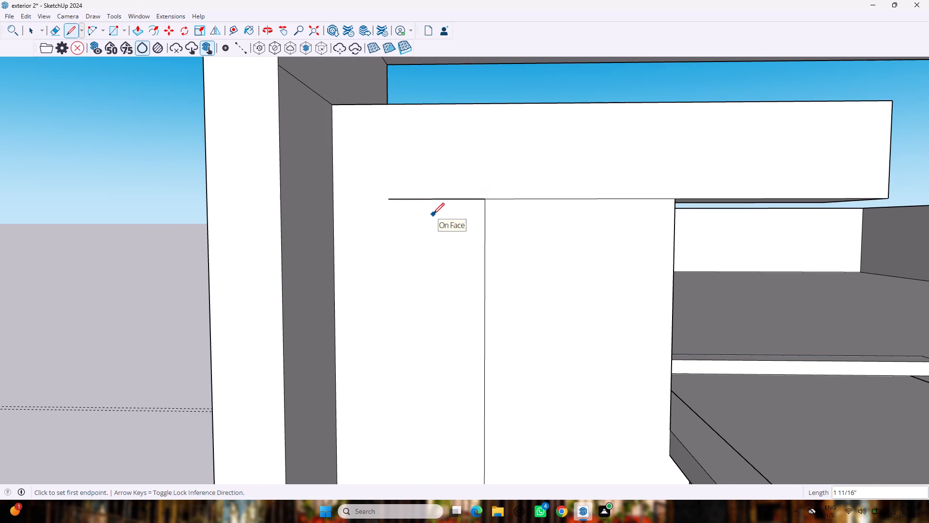
key("e")
left_click_drag(434, 200, 436, 218)
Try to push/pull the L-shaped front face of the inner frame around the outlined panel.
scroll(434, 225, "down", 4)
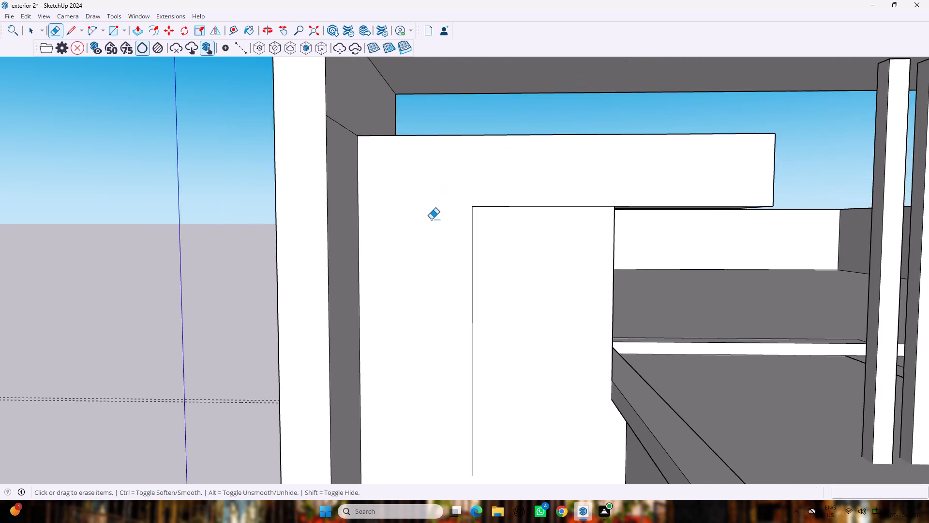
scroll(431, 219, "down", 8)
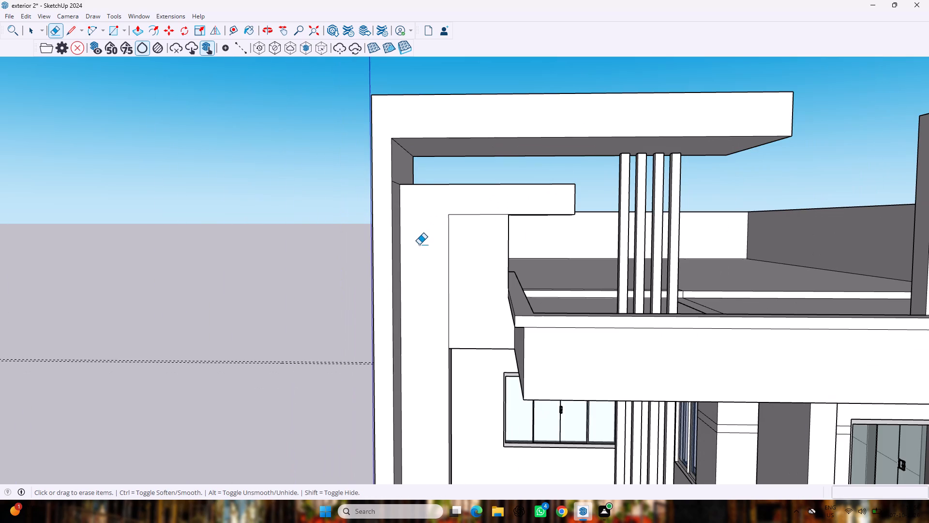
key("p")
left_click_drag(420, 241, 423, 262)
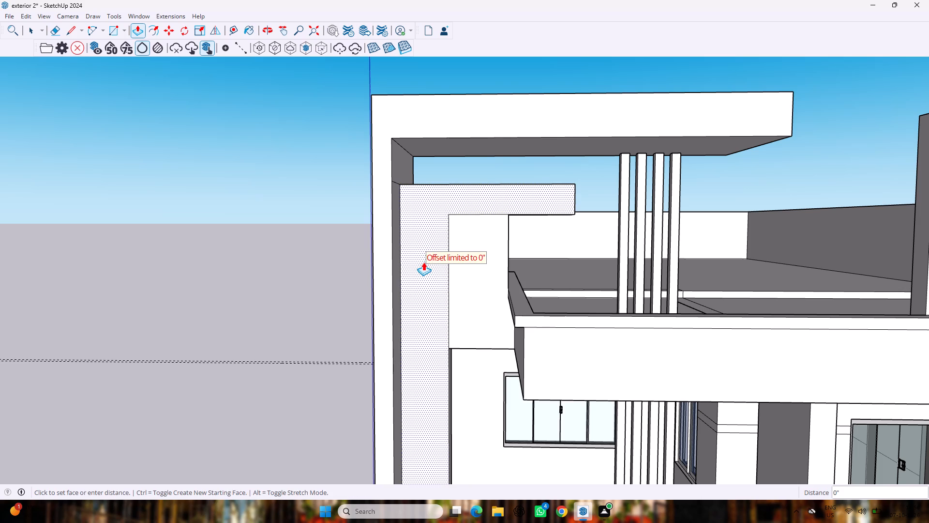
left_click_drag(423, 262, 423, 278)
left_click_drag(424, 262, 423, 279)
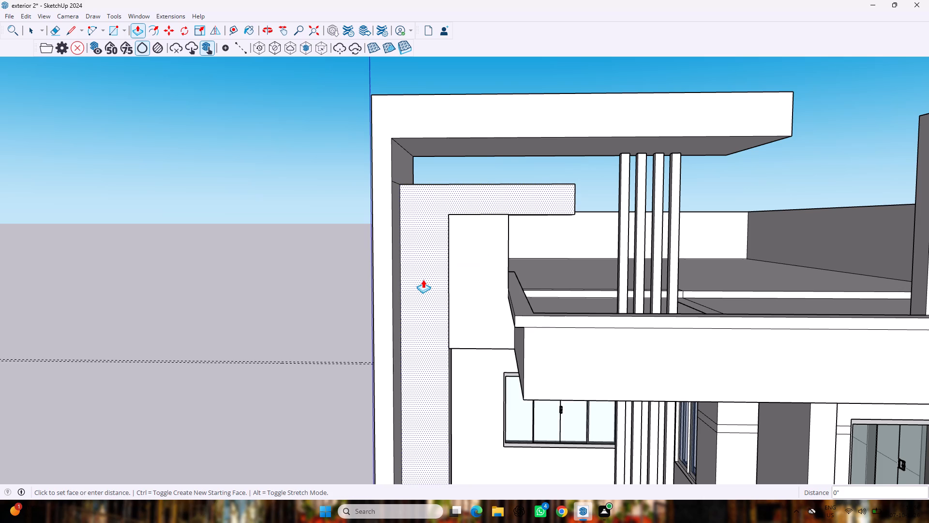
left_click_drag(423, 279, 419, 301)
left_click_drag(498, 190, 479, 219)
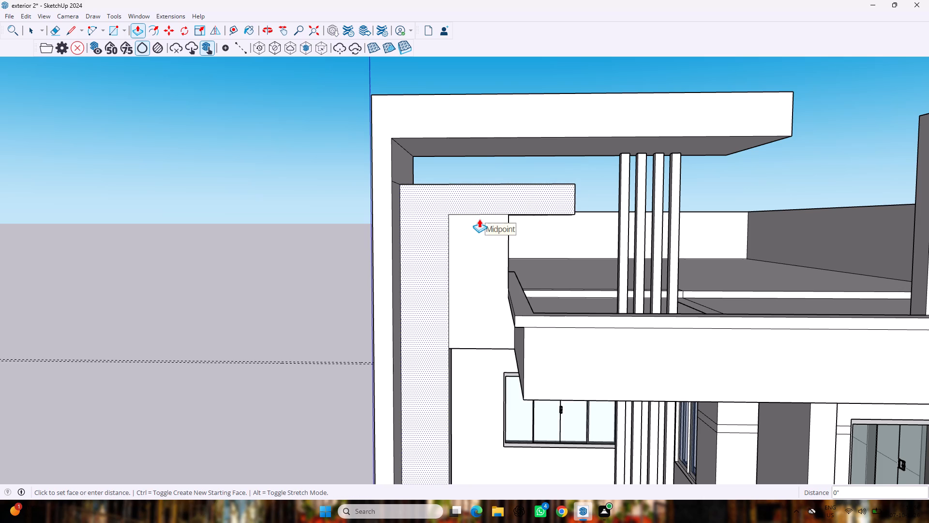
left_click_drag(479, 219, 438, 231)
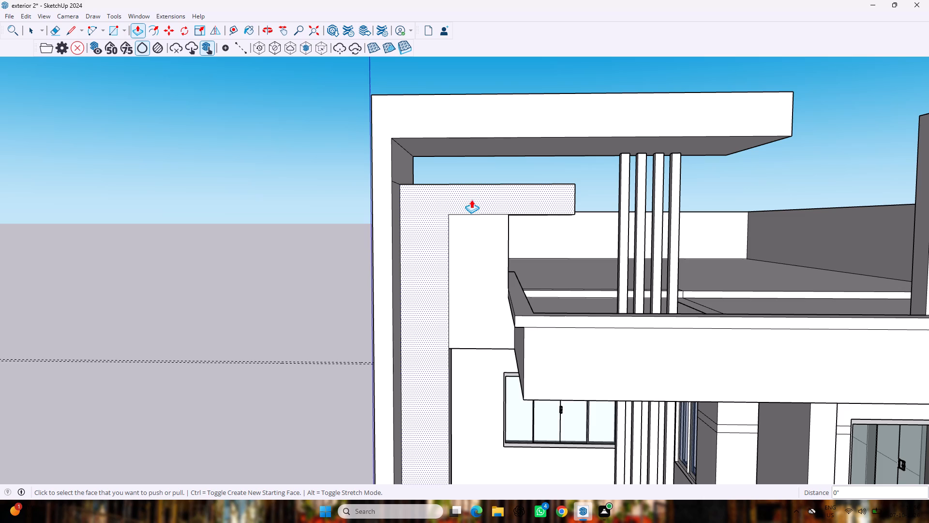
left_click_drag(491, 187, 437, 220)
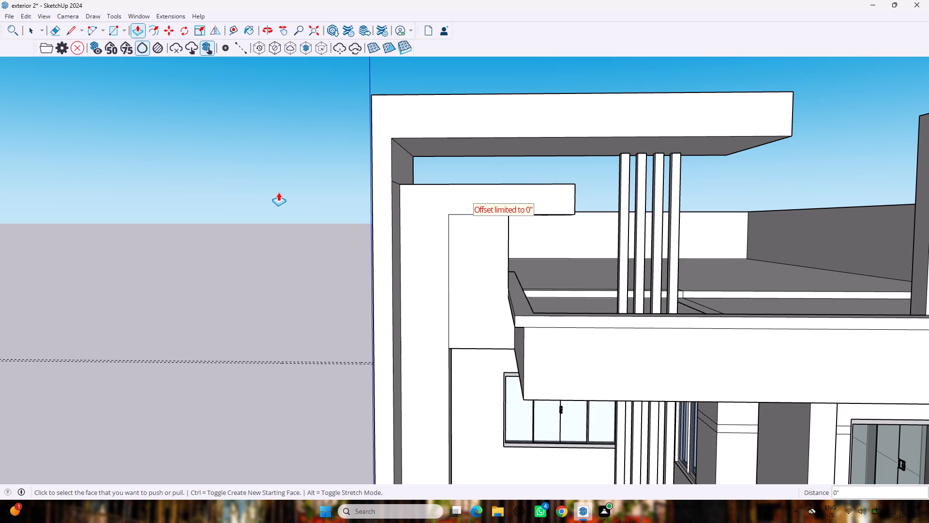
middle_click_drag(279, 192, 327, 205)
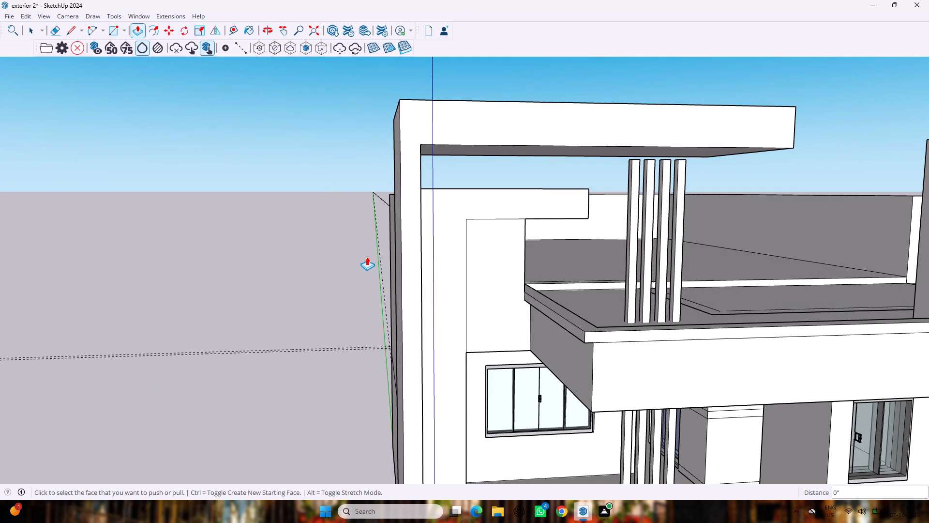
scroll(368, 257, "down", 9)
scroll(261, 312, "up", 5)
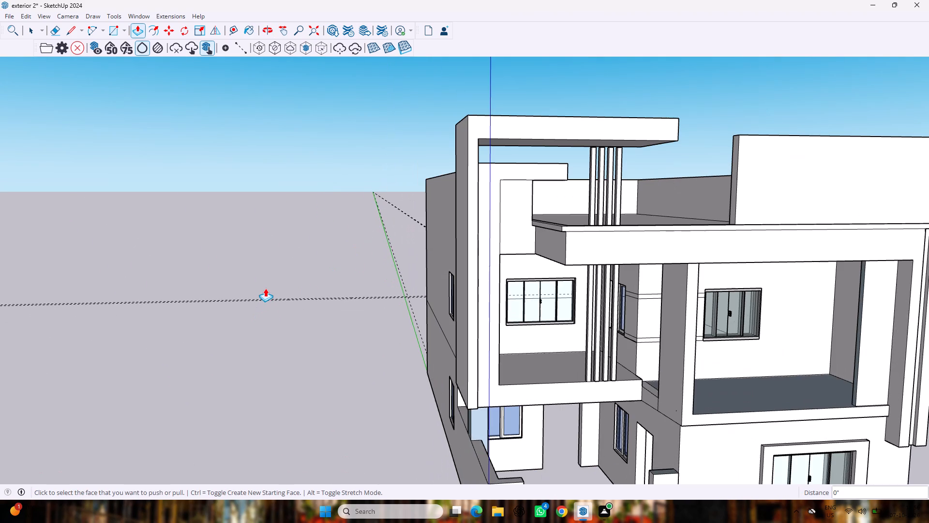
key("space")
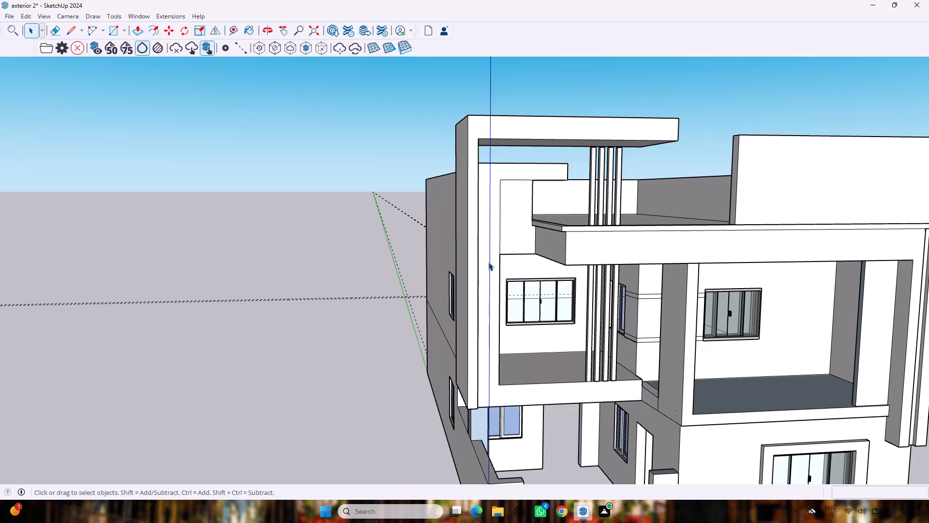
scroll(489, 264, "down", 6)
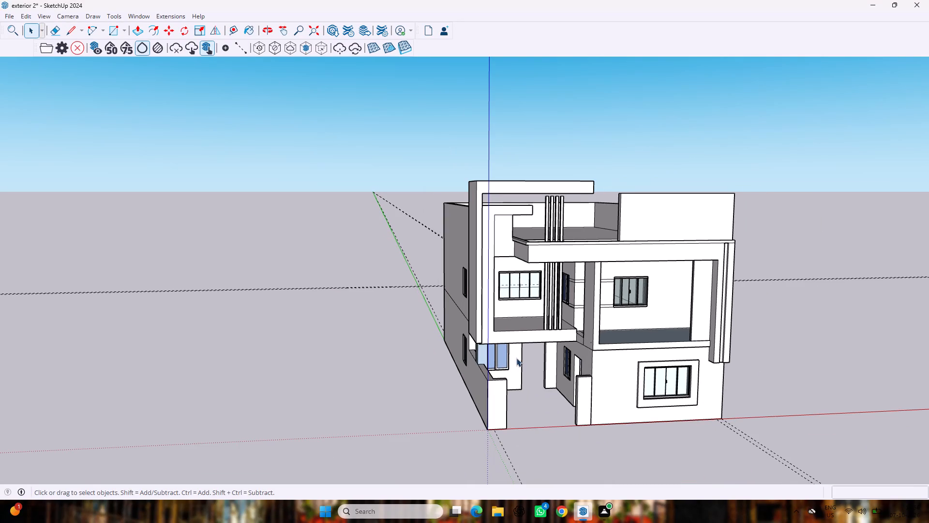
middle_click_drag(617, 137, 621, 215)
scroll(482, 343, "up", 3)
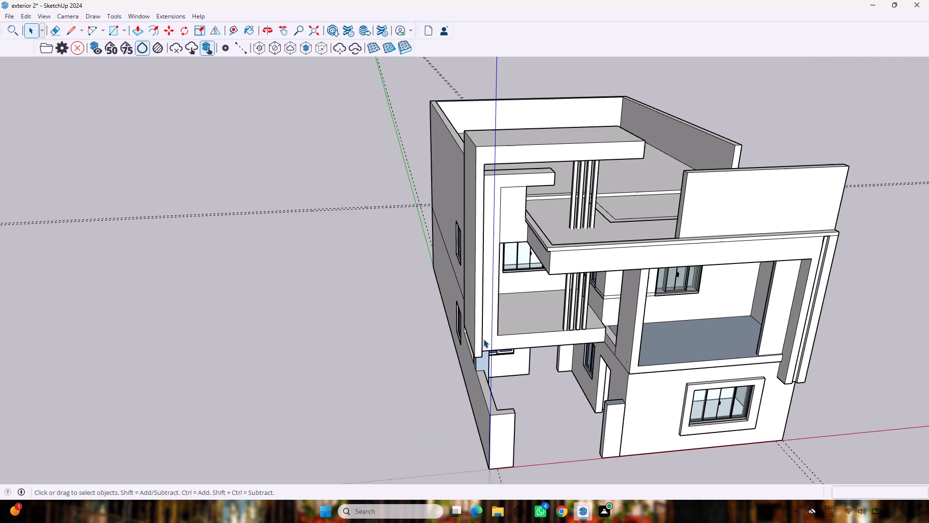
Push/pull the underside of the tall outer front frame's top arm slightly downward to thicken the arm.
middle_click_drag(524, 452, 539, 413)
scroll(538, 408, "up", 1)
scroll(596, 227, "up", 2)
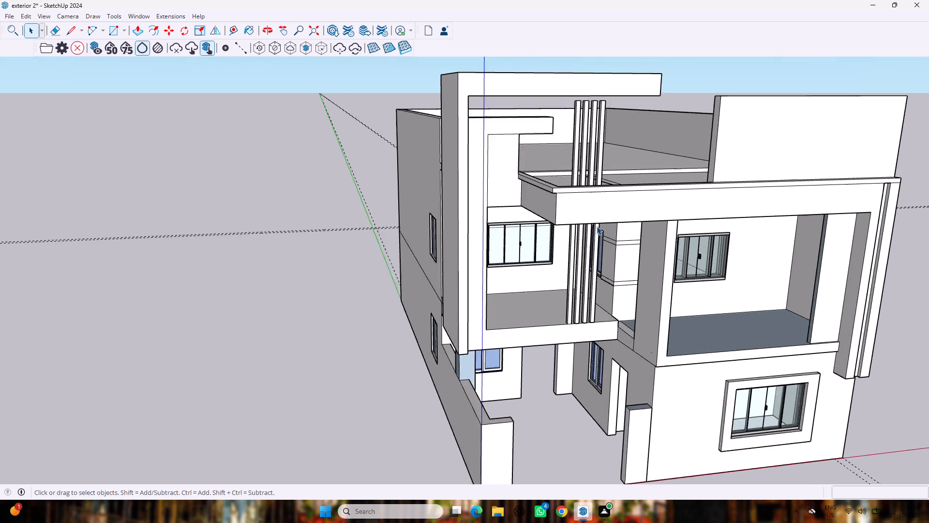
scroll(597, 226, "up", 2)
scroll(646, 22, "down", 4)
scroll(642, 103, "down", 5)
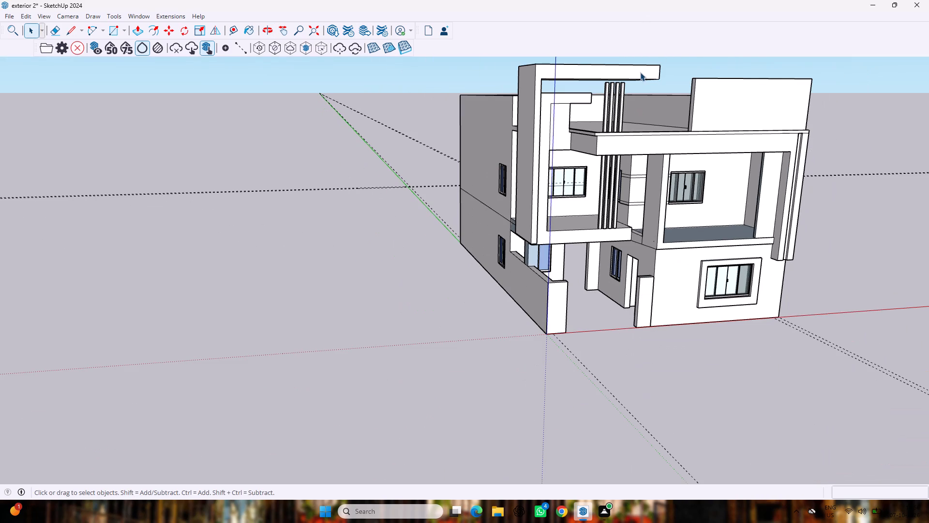
key("p")
scroll(640, 71, "up", 1)
middle_click_drag(641, 71, 635, 19)
scroll(642, 65, "up", 1)
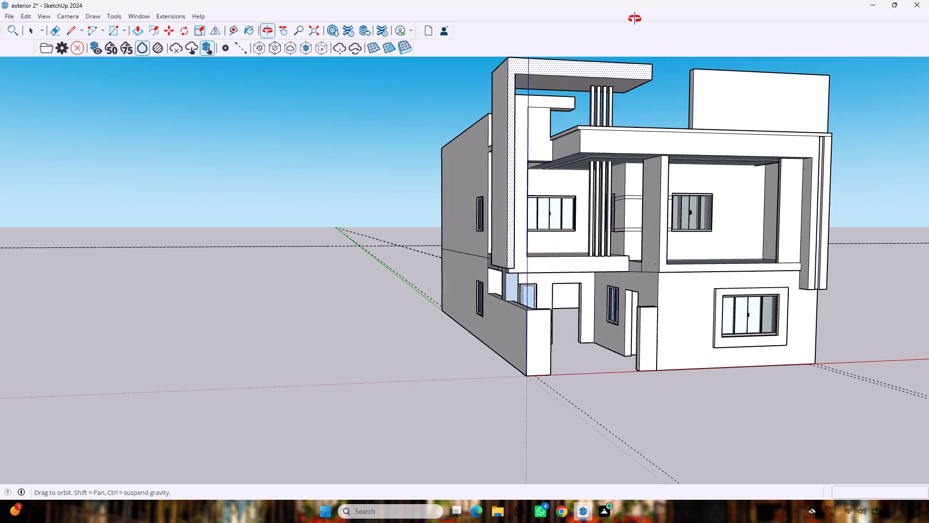
middle_click_drag(635, 19, 634, 19)
scroll(628, 75, "up", 7)
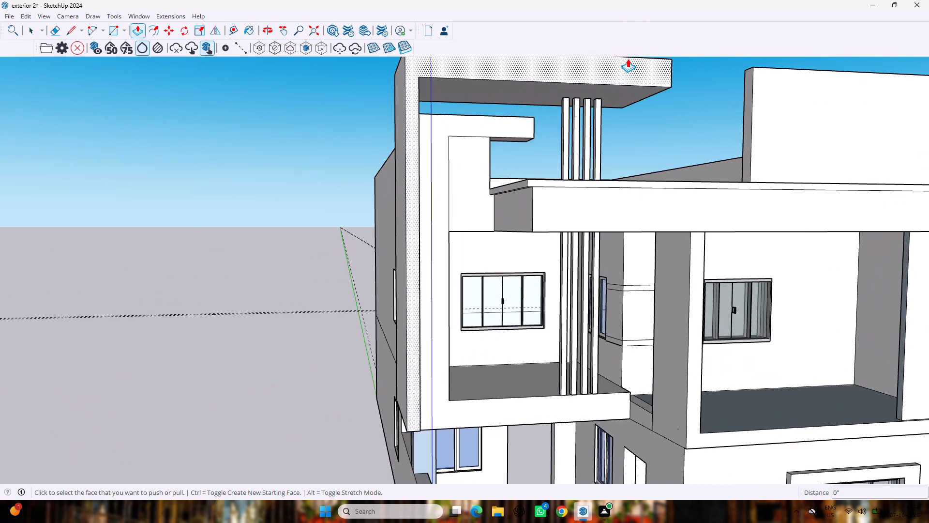
scroll(627, 59, "up", 3)
left_click_drag(631, 99, 631, 100)
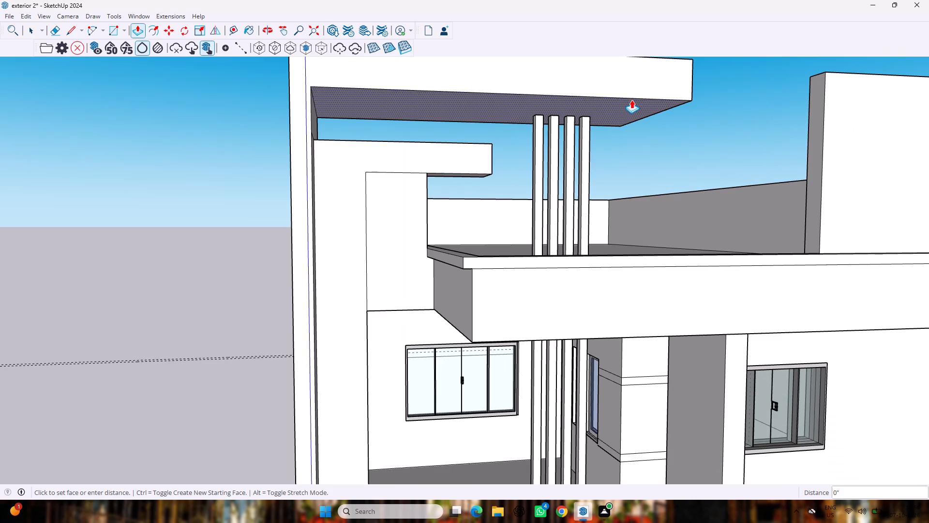
left_click_drag(631, 100, 634, 113)
scroll(631, 100, "down", 8)
key("space")
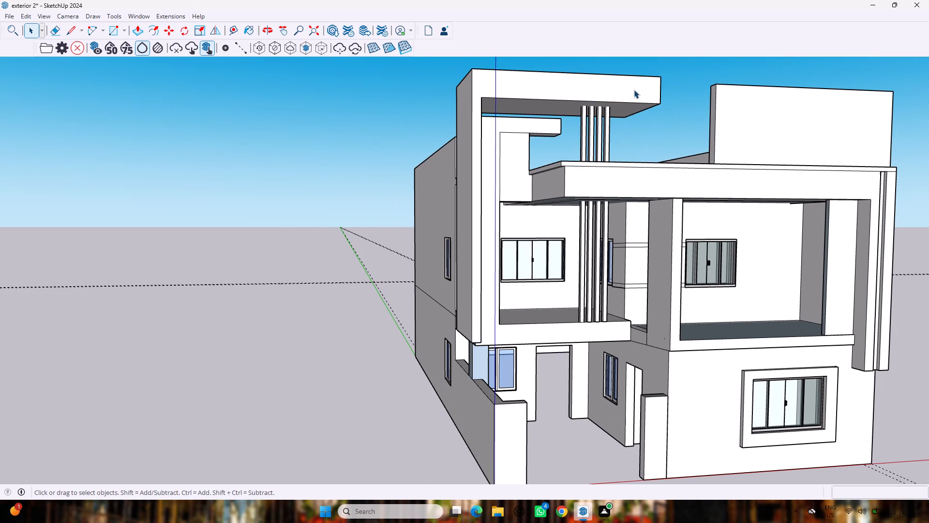
Examine the thickened top arm and the overall front facade from above, below and street level.
middle_click_drag(642, 111, 654, 171)
scroll(612, 336, "down", 4)
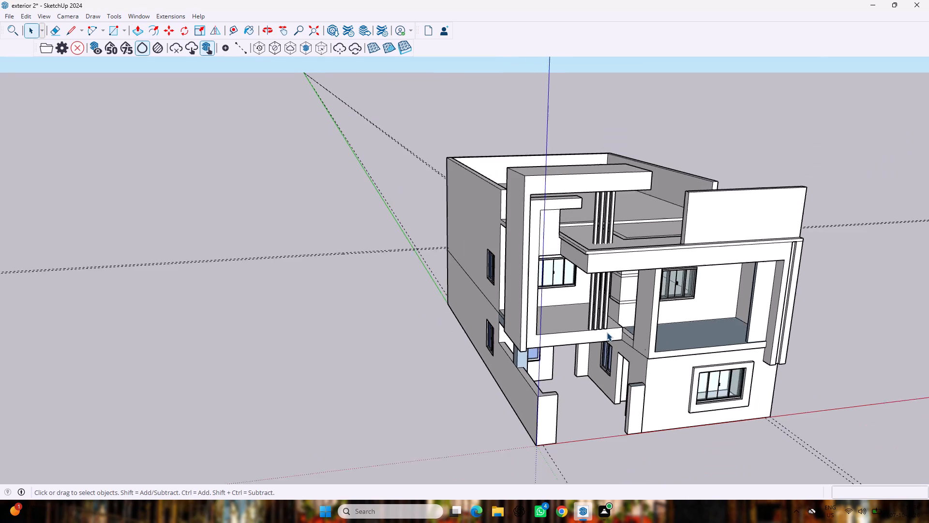
scroll(607, 332, "down", 2)
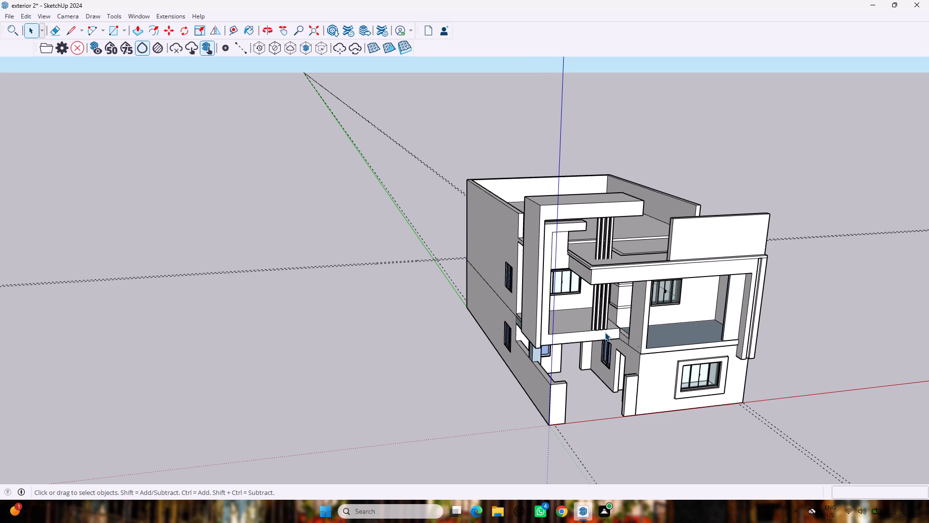
middle_click_drag(612, 325, 617, 319)
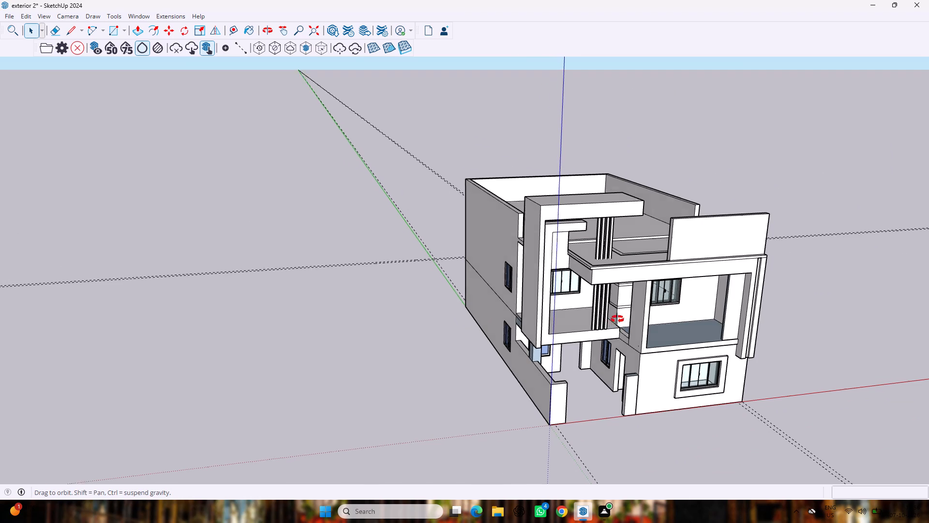
middle_click_drag(617, 319, 650, 204)
scroll(649, 223, "up", 3)
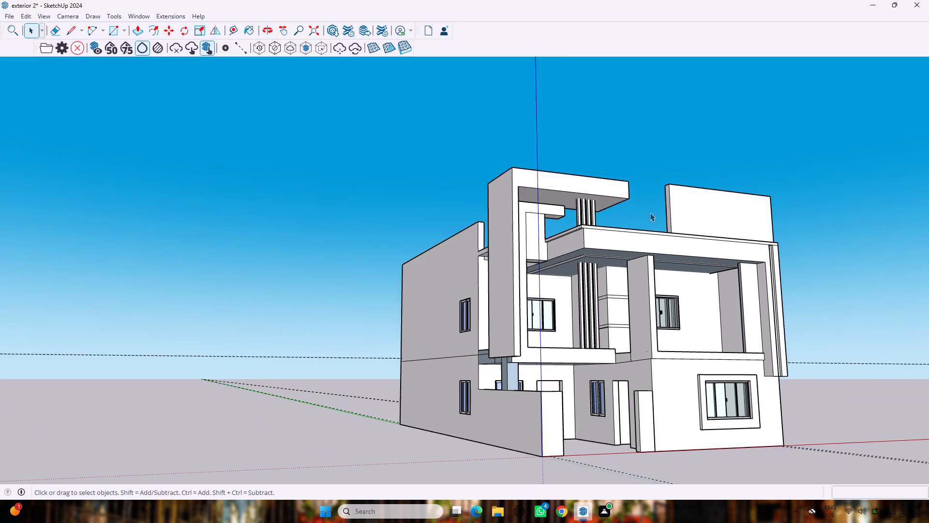
scroll(650, 213, "up", 1)
middle_click_drag(619, 267, 631, 225)
scroll(631, 225, "up", 1)
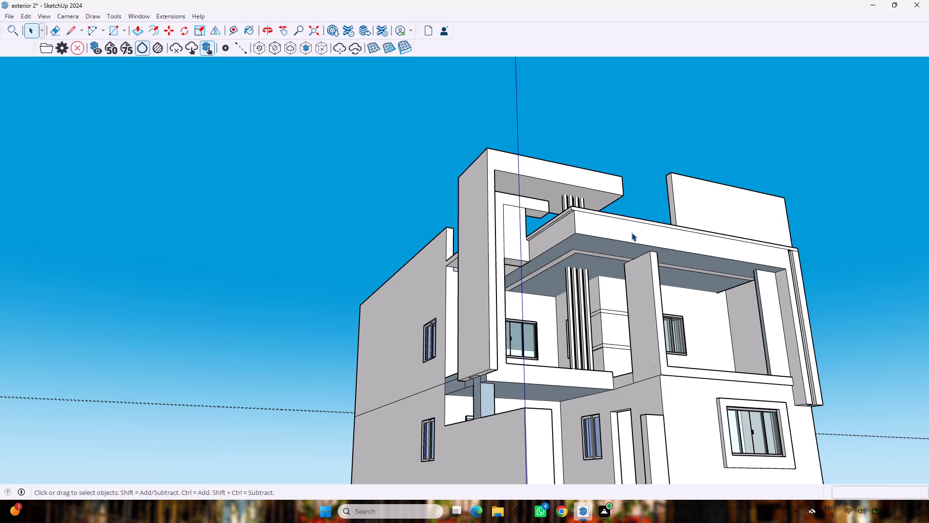
scroll(634, 223, "down", 4)
middle_click_drag(611, 330, 611, 449)
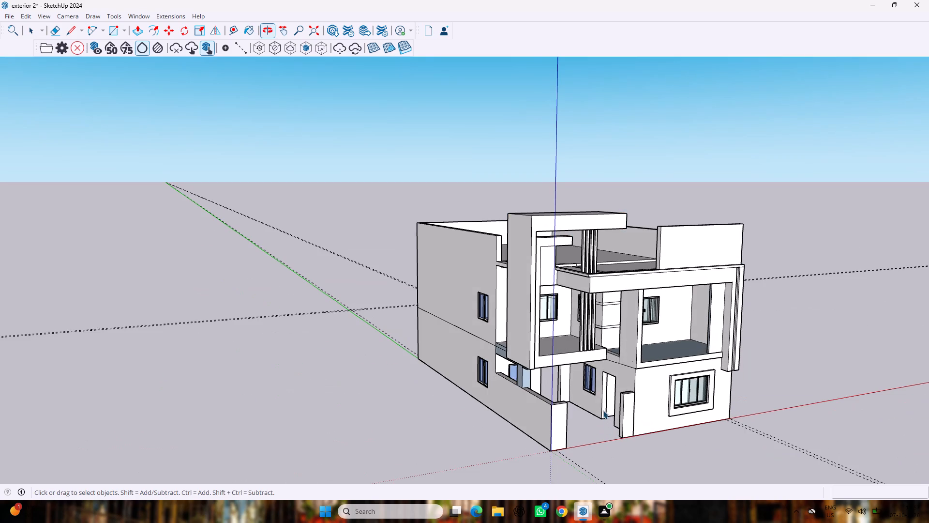
scroll(589, 390, "up", 2)
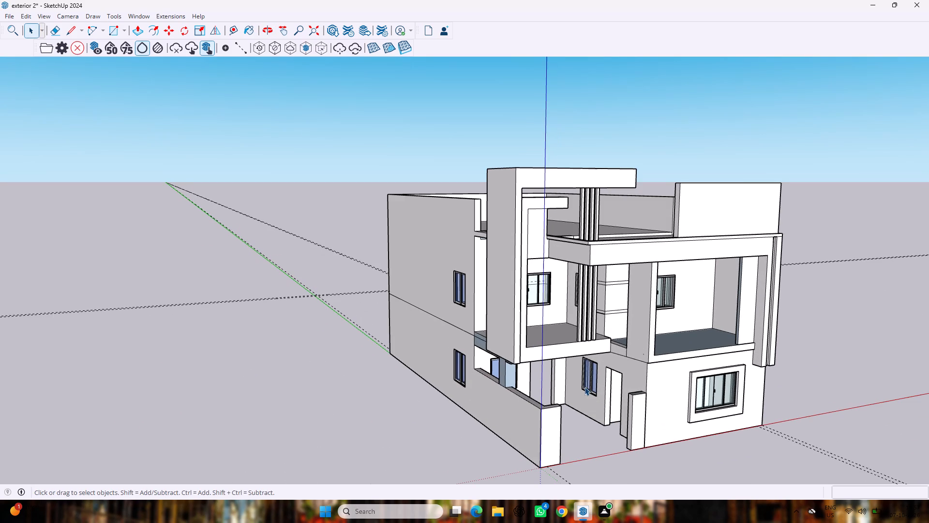